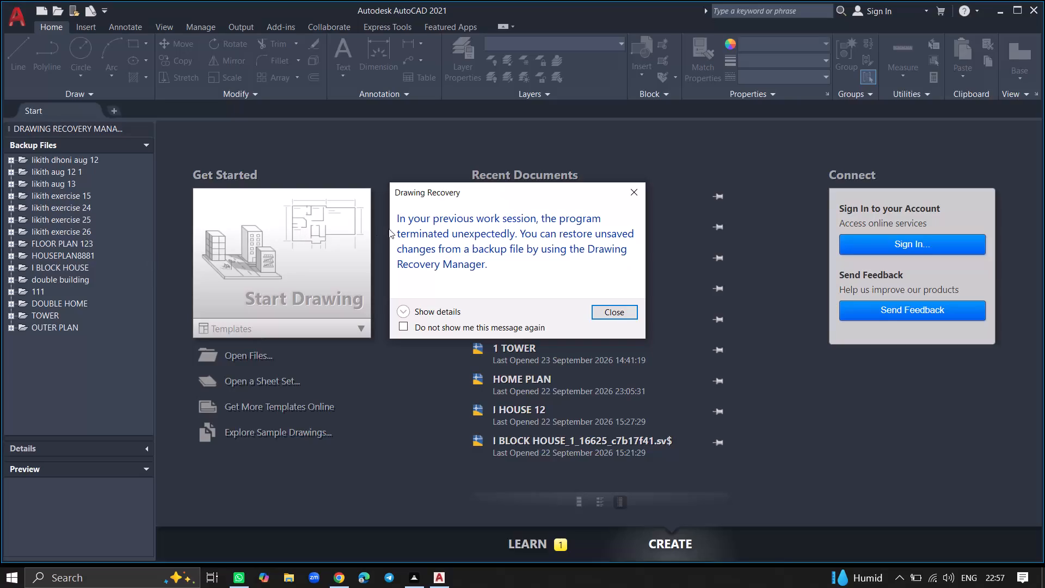
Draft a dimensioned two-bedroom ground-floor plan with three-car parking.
Dismiss the drawing recovery notice and the recovery manager, and start a new drawing.
{"action": "left_click", "coordinate": [640, 194]}
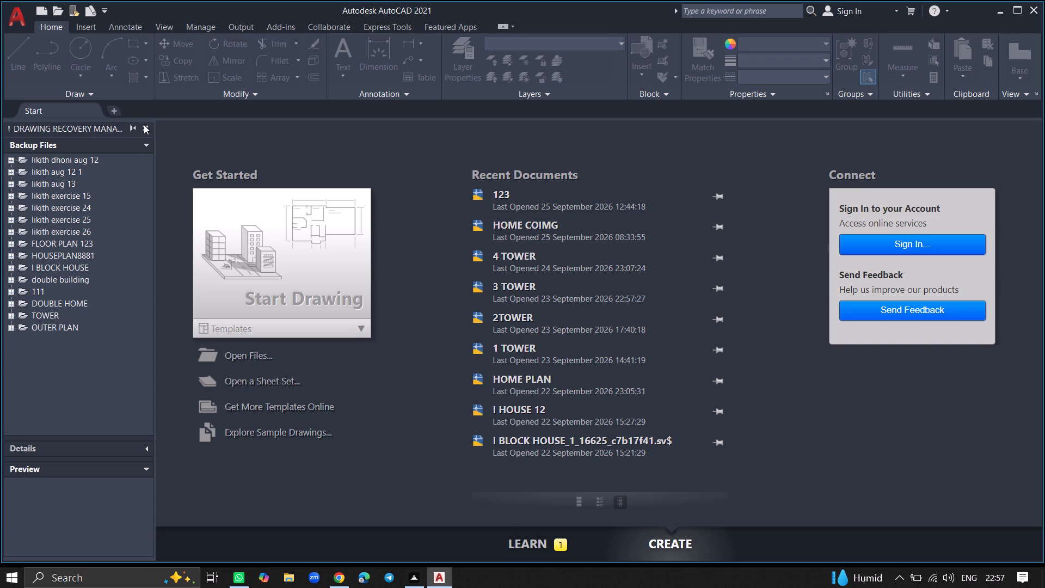
{"action": "left_click", "coordinate": [144, 125]}
{"action": "double_click", "coordinate": [207, 247]}
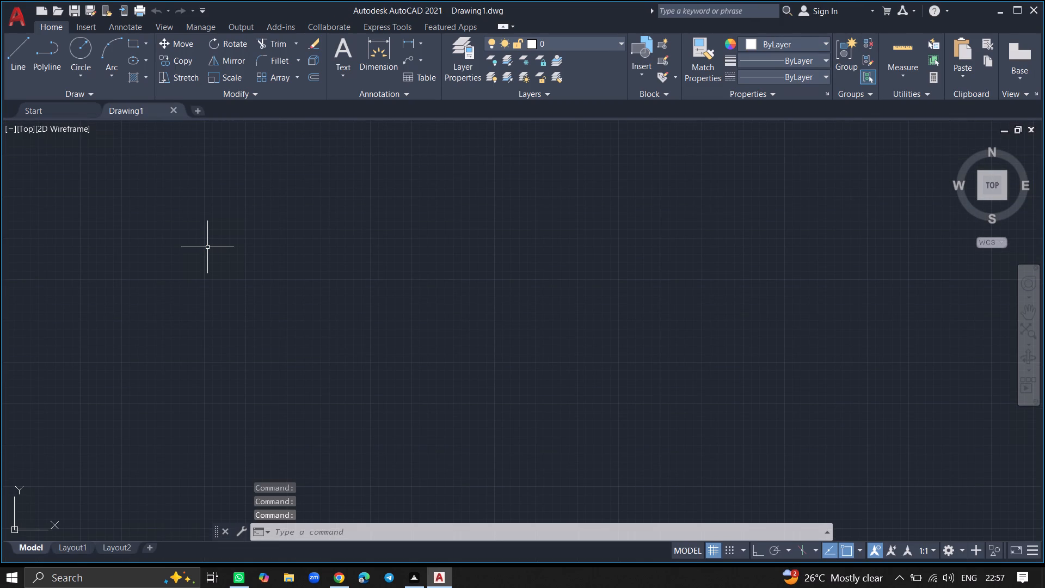
Set the drawing units to Engineering length type with 0'-0" precision, keeping the insertion scale in millimeters.
{"action": "key", "text": "u"}
{"action": "key", "text": "n"}
{"action": "type", "text": "it"}
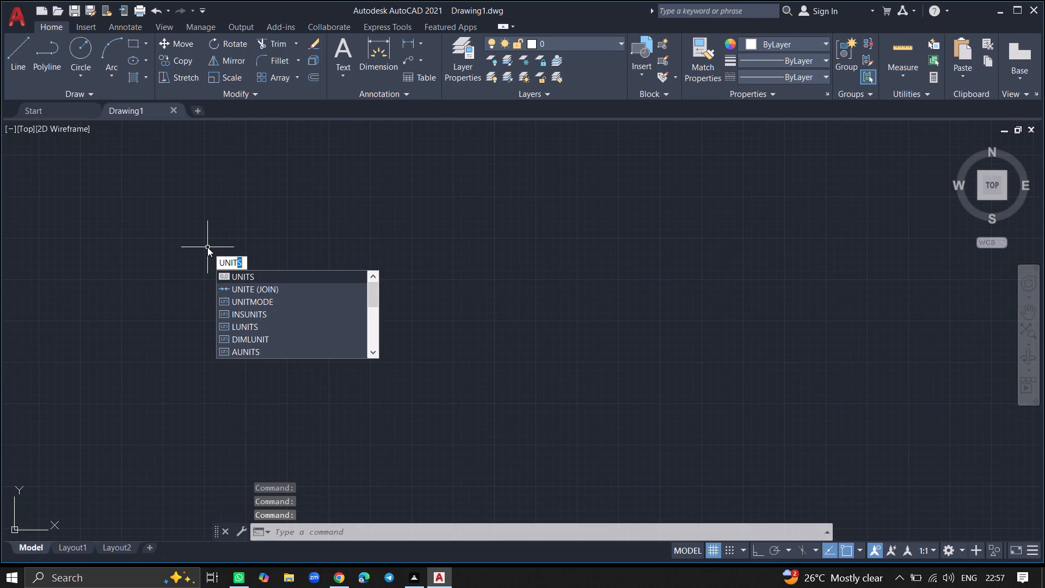
{"action": "key", "text": "s"}
{"action": "key", "text": "Return"}
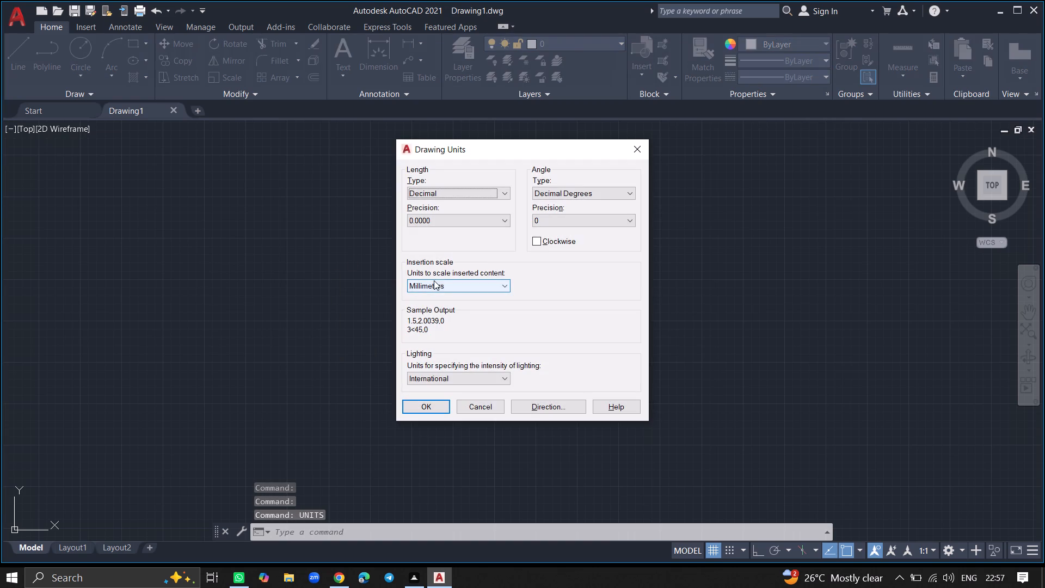
{"action": "left_click", "coordinate": [449, 191]}
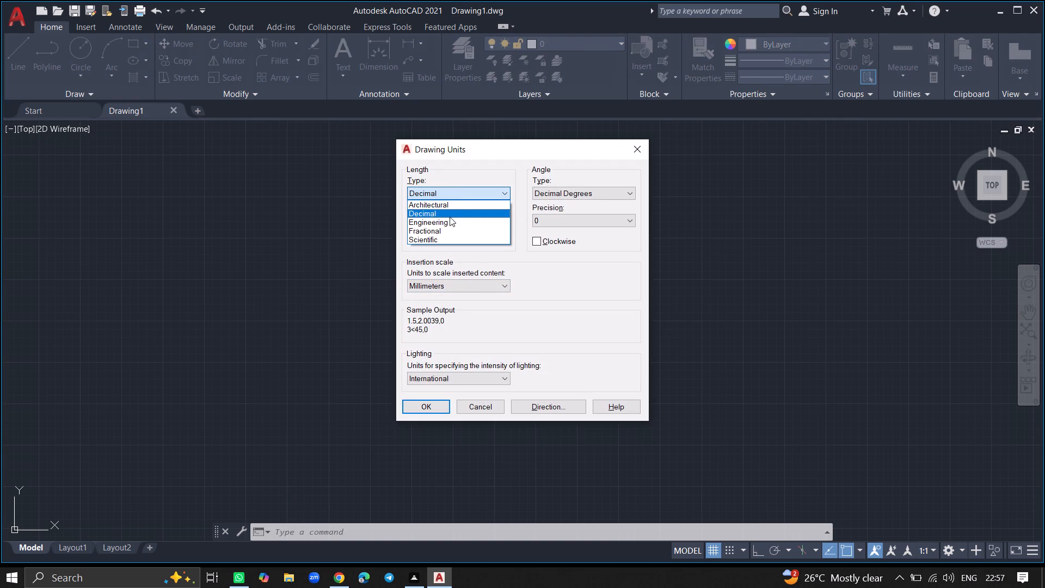
{"action": "left_click", "coordinate": [451, 220]}
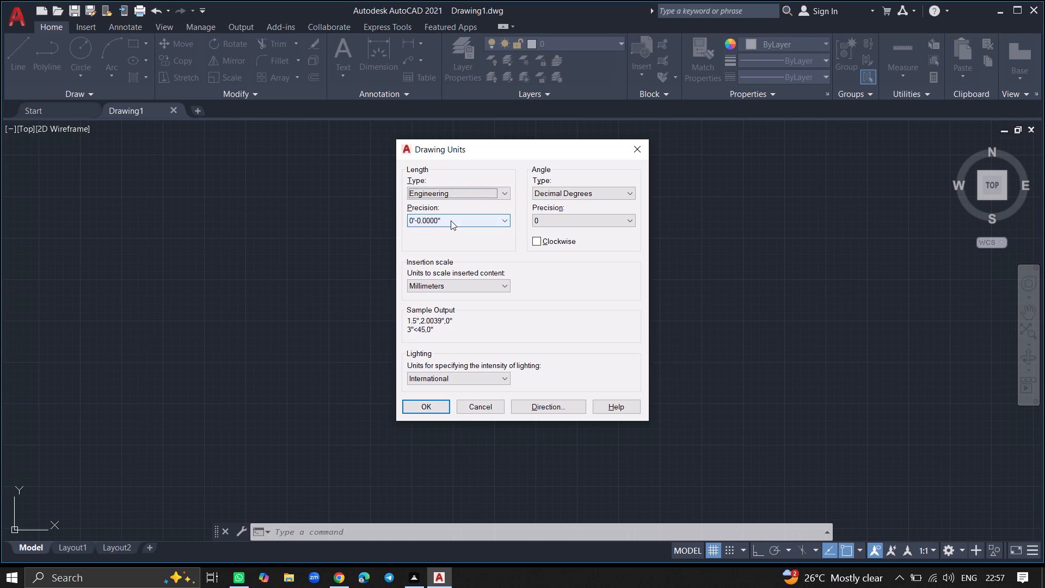
{"action": "left_click", "coordinate": [451, 220]}
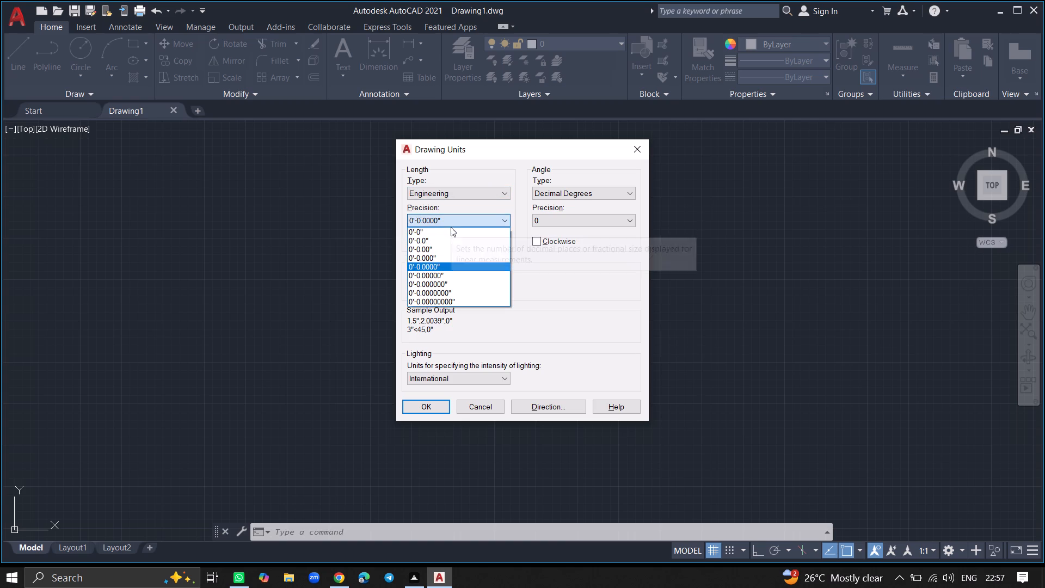
{"action": "left_click", "coordinate": [451, 229]}
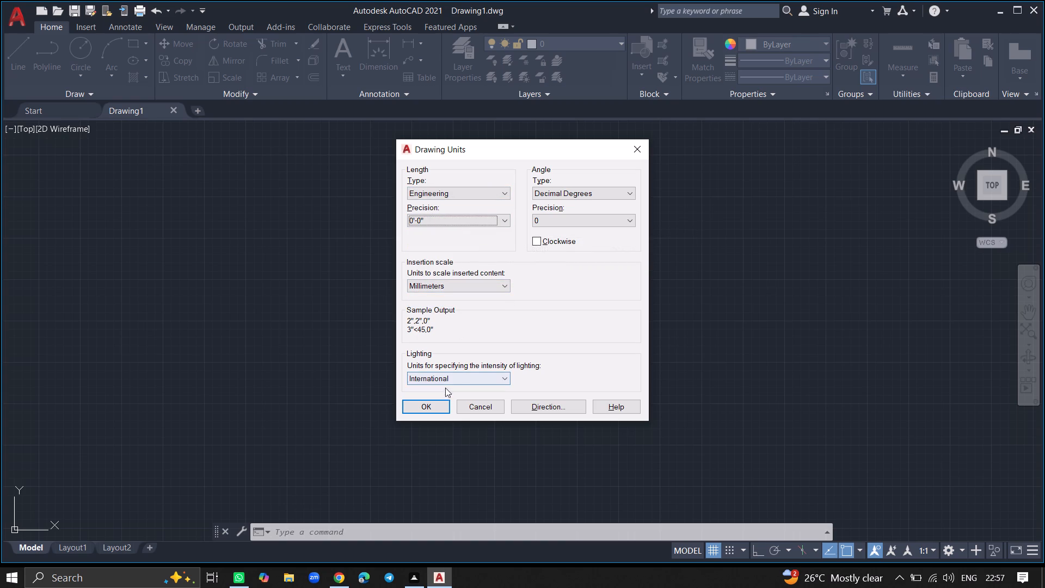
{"action": "left_click", "coordinate": [441, 405]}
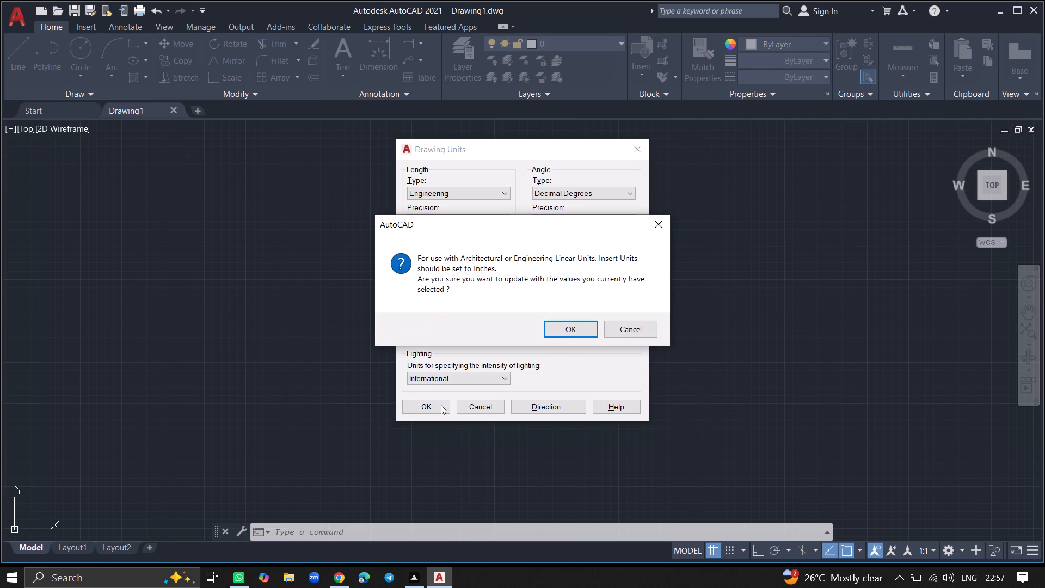
{"action": "left_click", "coordinate": [550, 326]}
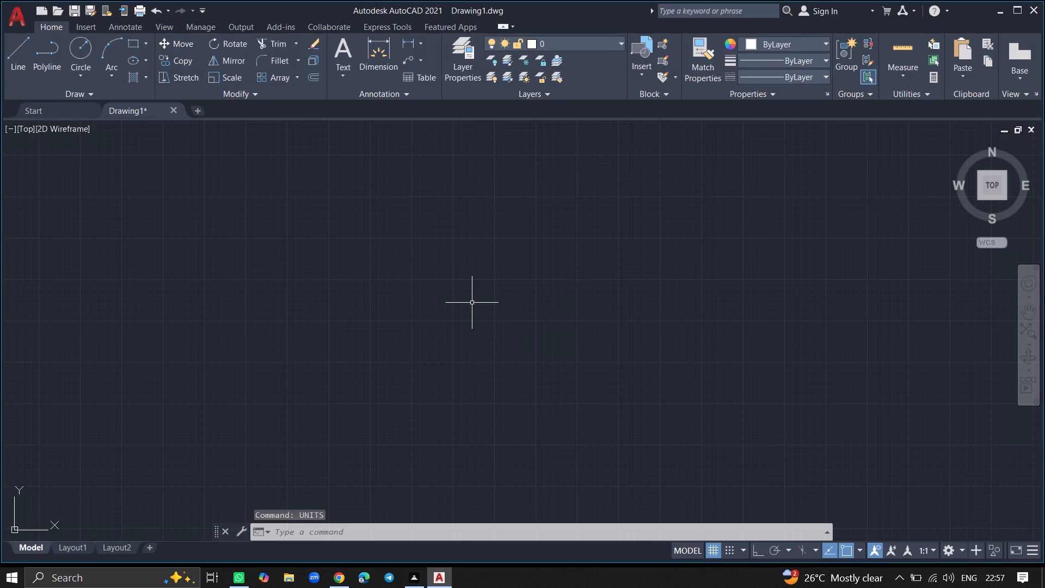
Modify the ISO-25 dimension style to use Engineering primary units with 0'-0" precision, and set it as current.
{"action": "key", "text": "d"}
{"action": "key", "text": "Return"}
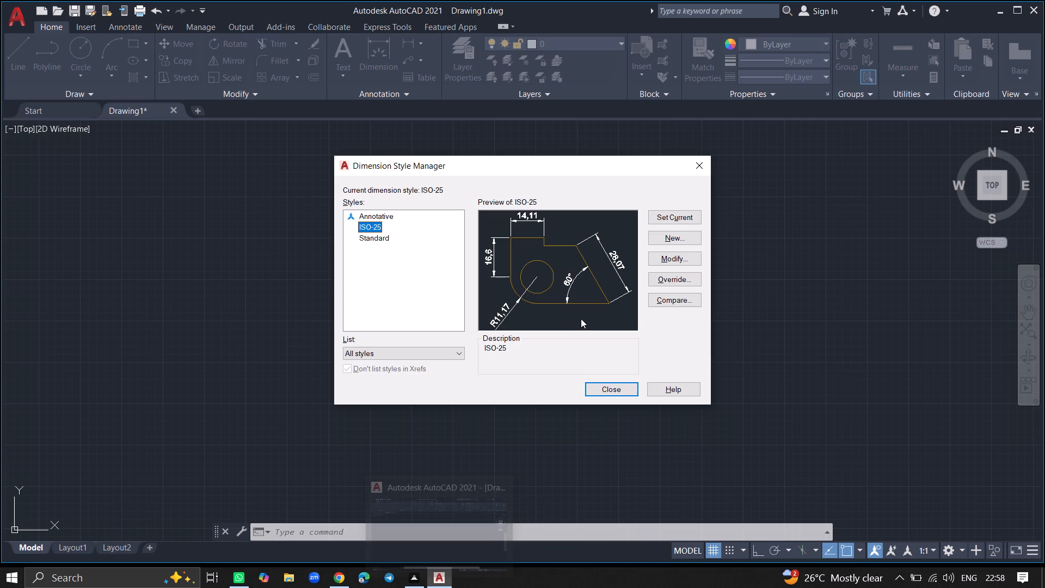
{"action": "left_click", "coordinate": [657, 255]}
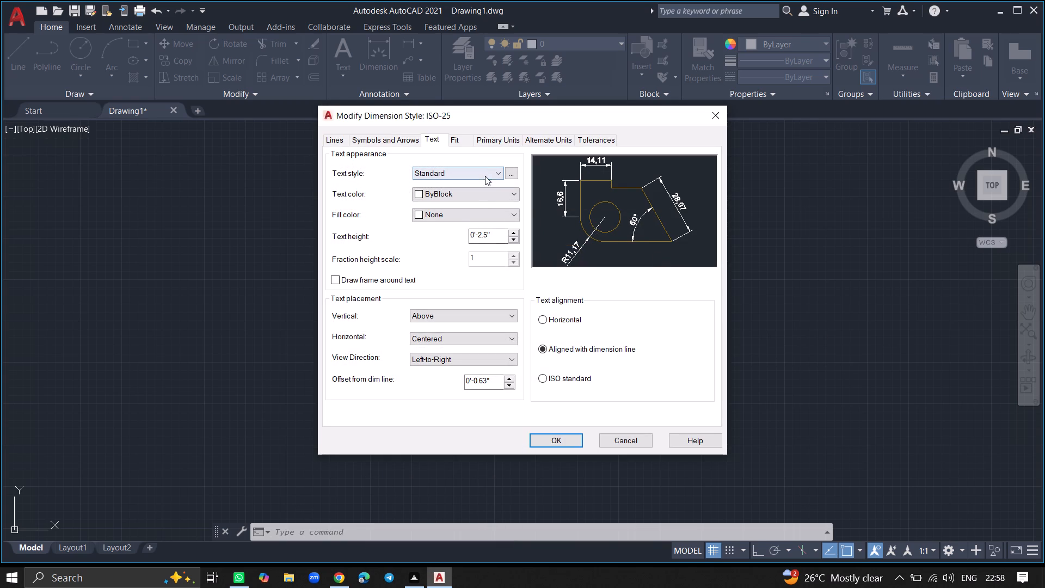
{"action": "left_click", "coordinate": [493, 136]}
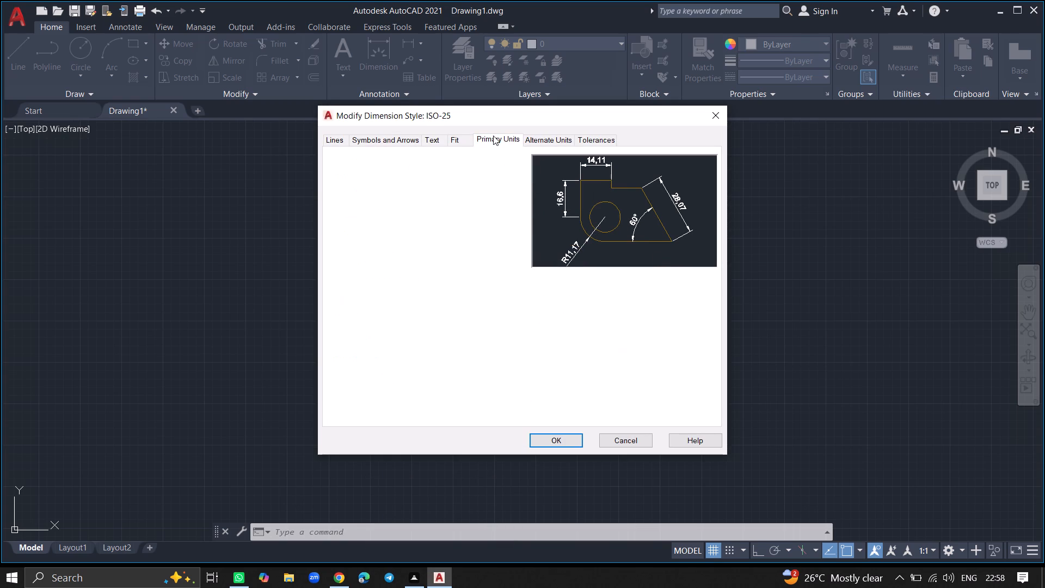
{"action": "left_click", "coordinate": [483, 163]}
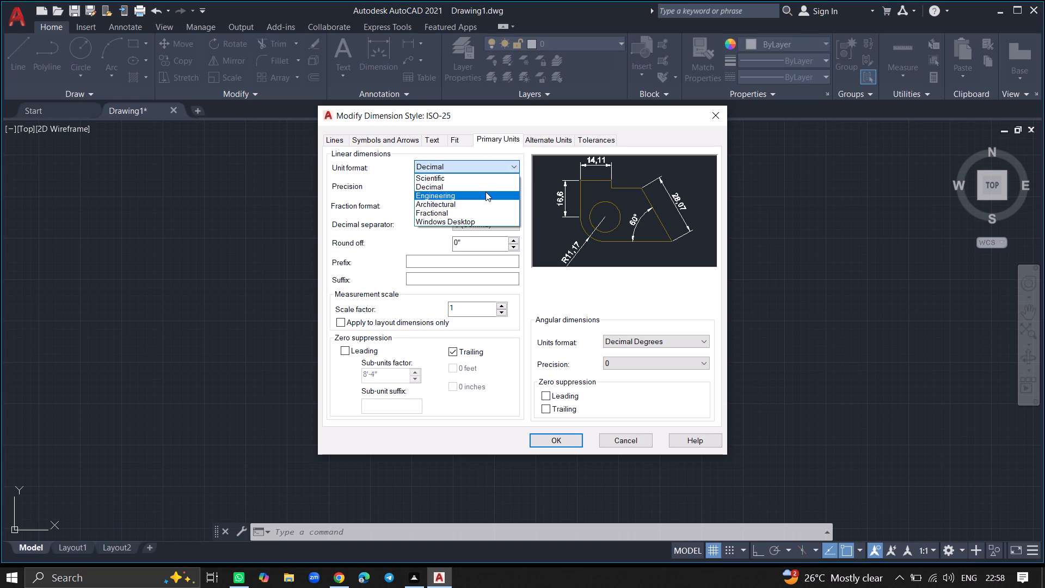
{"action": "left_click", "coordinate": [485, 192]}
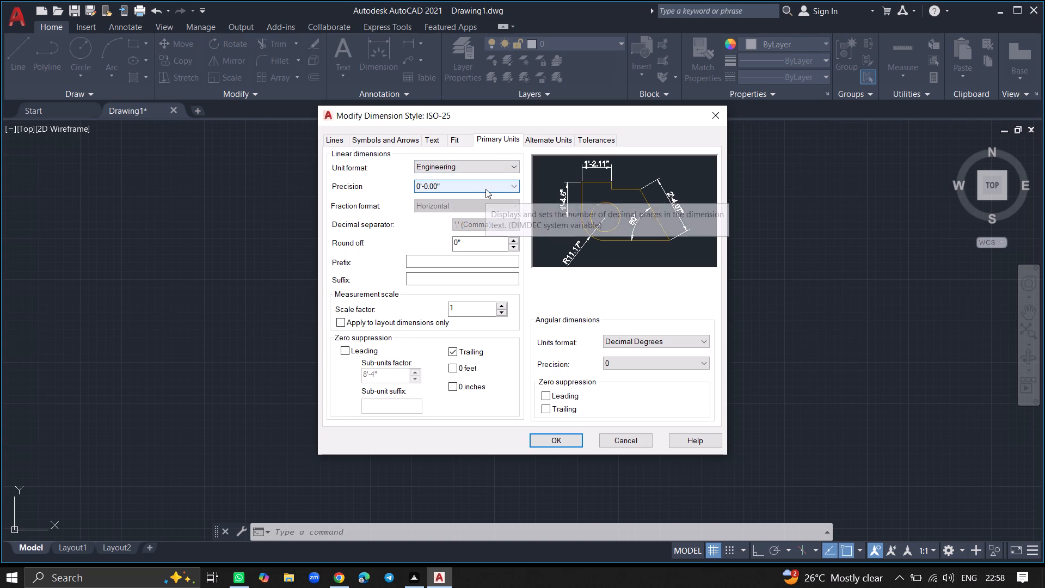
{"action": "double_click", "coordinate": [485, 187]}
{"action": "left_click", "coordinate": [485, 187]}
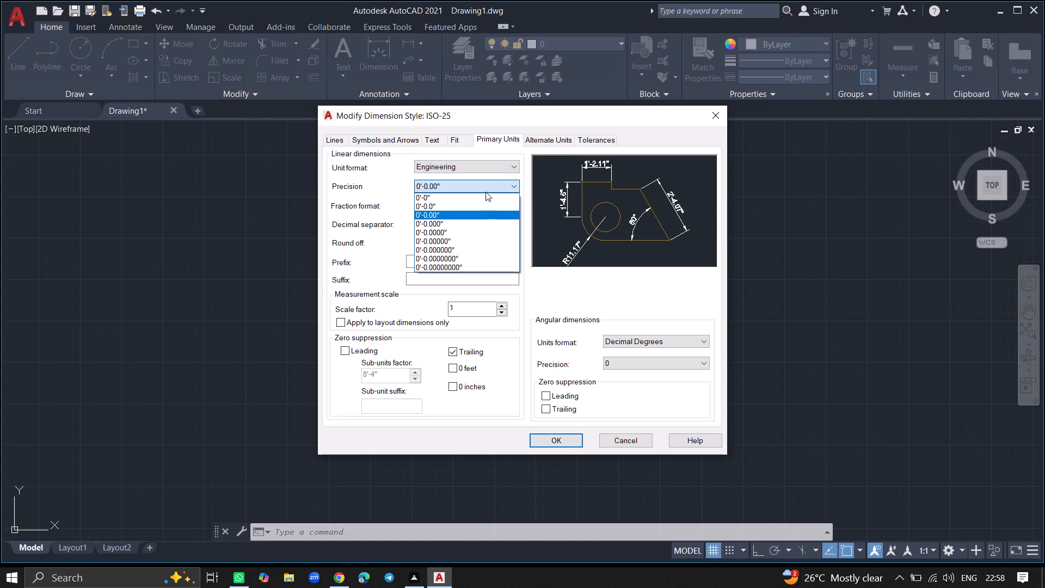
{"action": "left_click", "coordinate": [485, 195]}
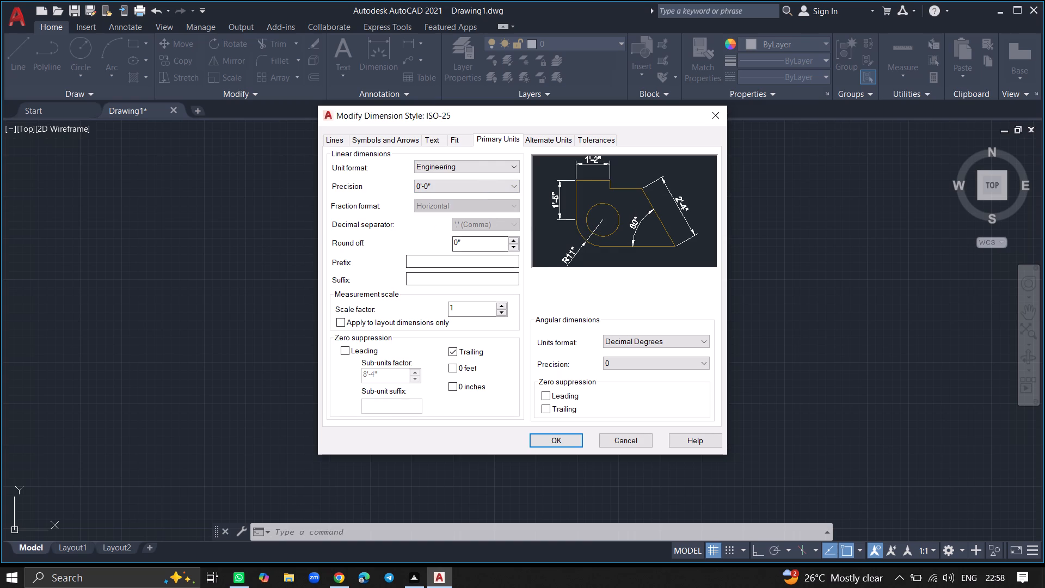
{"action": "left_click", "coordinate": [549, 438]}
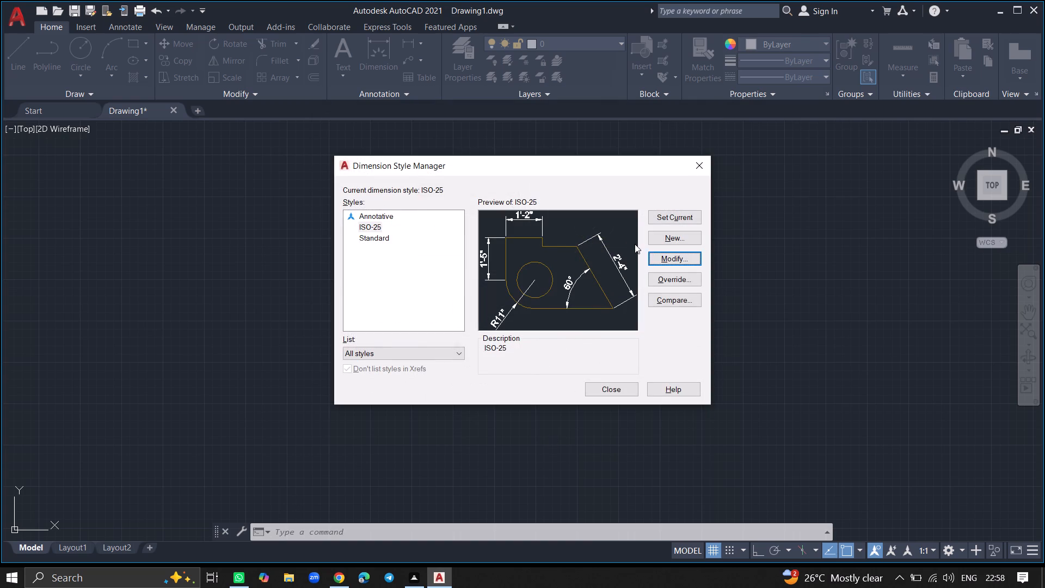
{"action": "left_click", "coordinate": [665, 218]}
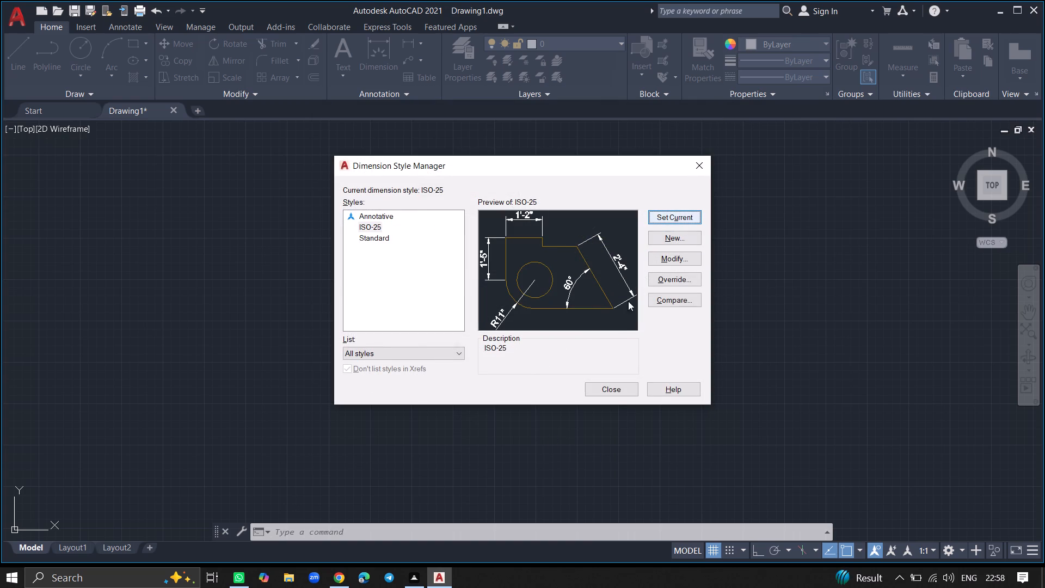
{"action": "left_click", "coordinate": [612, 393]}
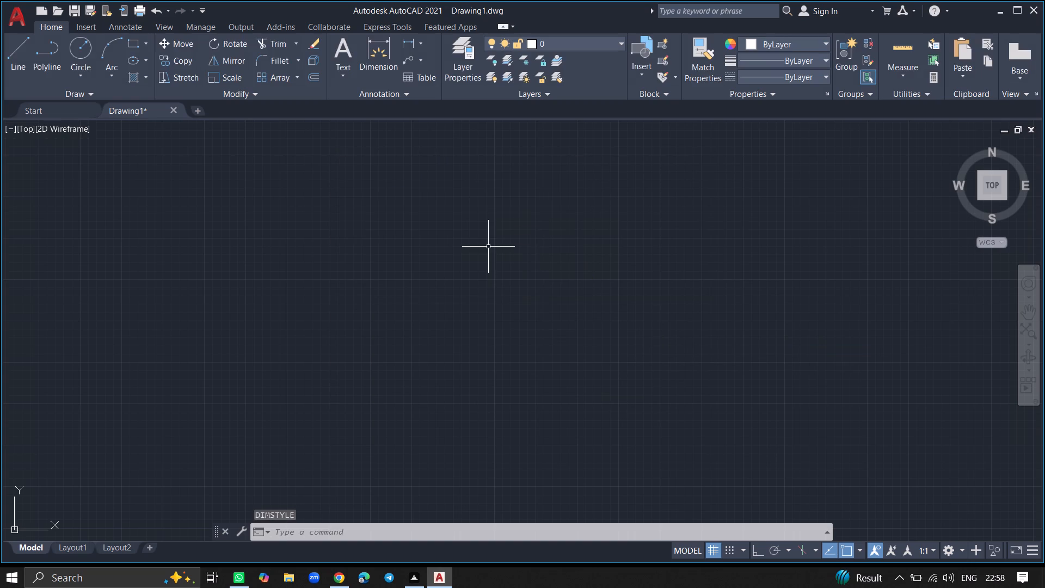
Create a new layer frozen in all viewports and name it walls.
{"action": "left_click", "coordinate": [459, 79]}
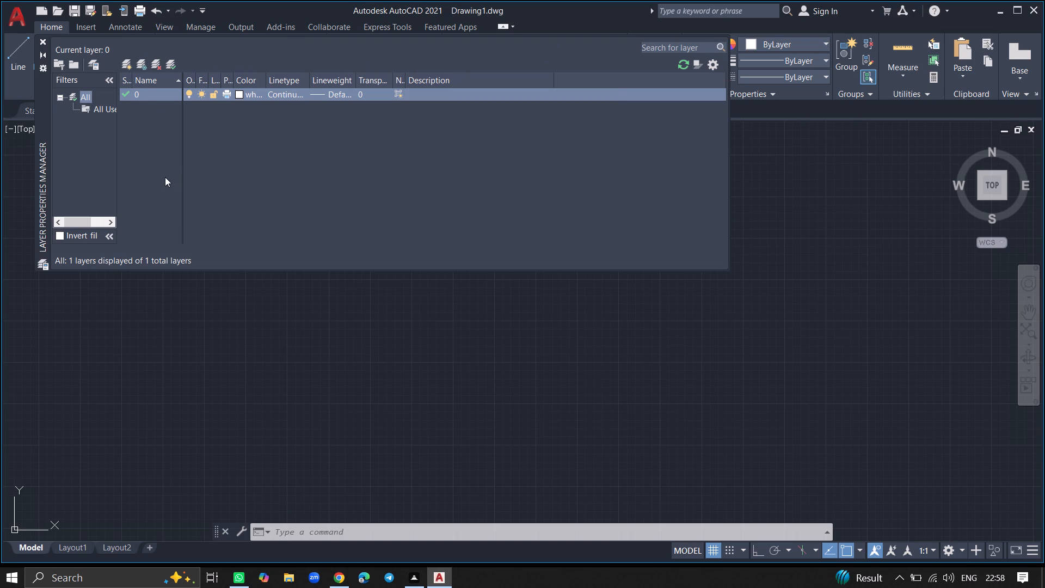
{"action": "left_click", "coordinate": [140, 62]}
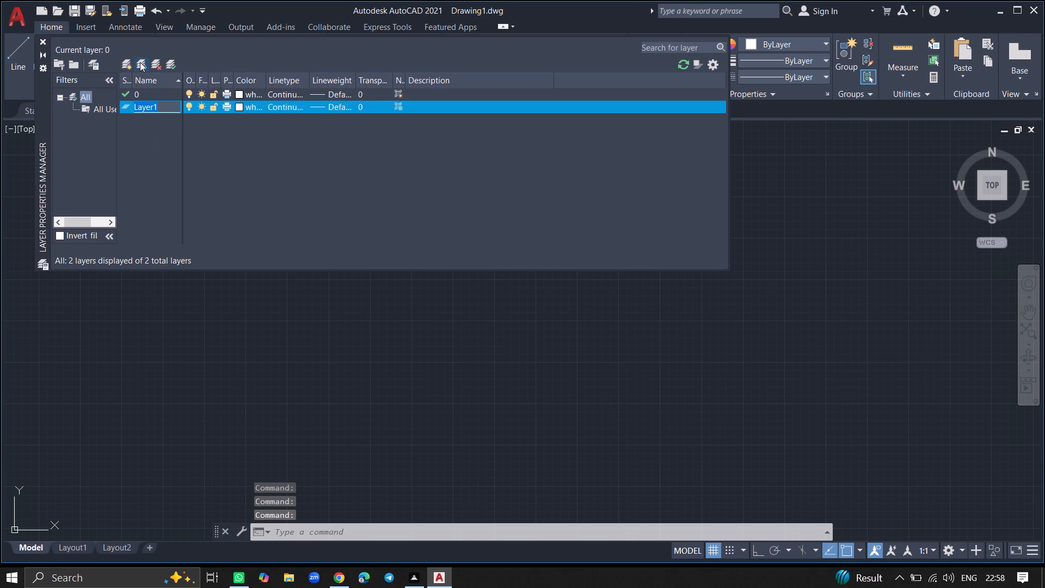
{"action": "left_click", "coordinate": [163, 104]}
{"action": "key", "text": "BackSpace"}
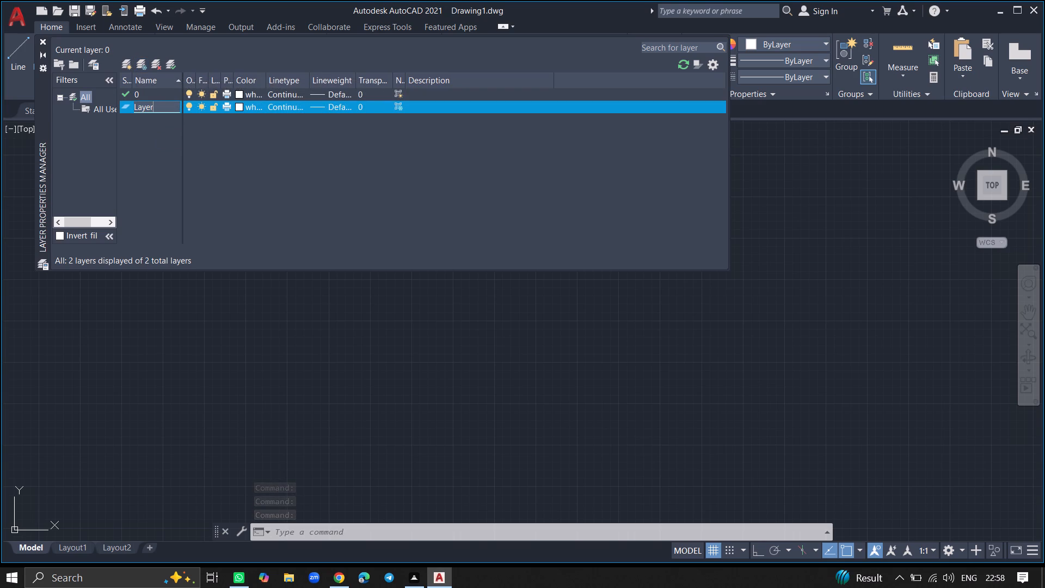
{"action": "key", "text": "BackSpace"}
{"action": "key", "text": "BackSpace"}
{"action": "key", "text": "BackSpace"}
{"action": "key", "text": "BackSpace"}
{"action": "key", "text": "BackSpace"}
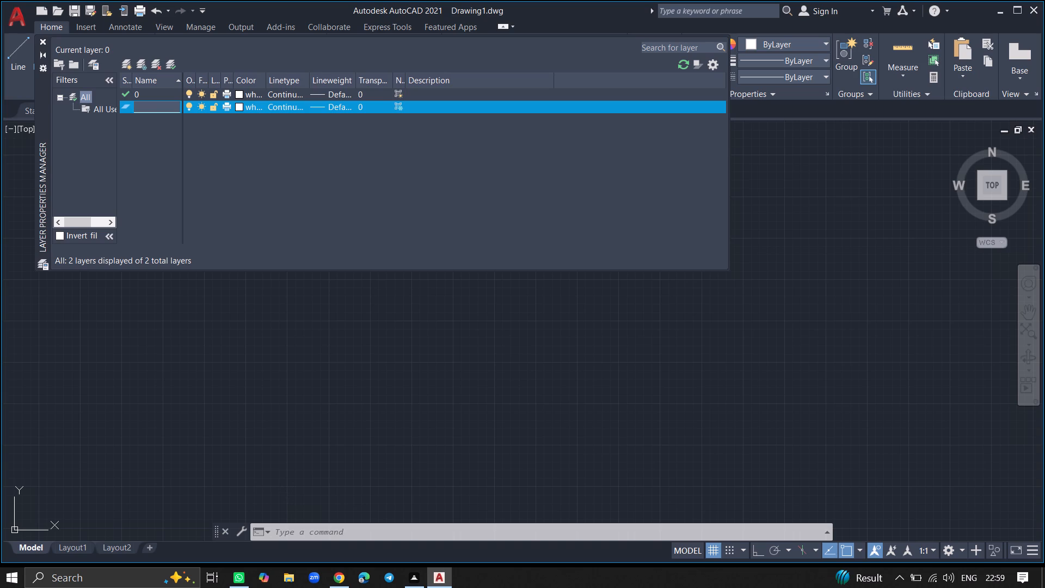
{"action": "type", "text": "wa"}
{"action": "type", "text": "ll"}
{"action": "key", "text": "s"}
{"action": "left_click", "coordinate": [170, 145]}
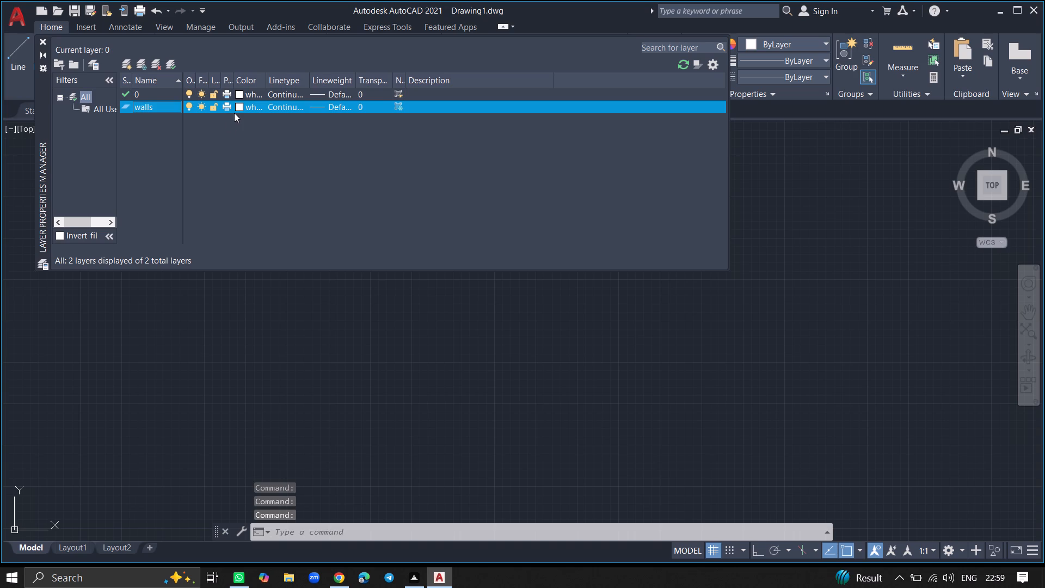
Set the walls layer's colour to yellow (index color 2).
{"action": "left_click", "coordinate": [238, 106]}
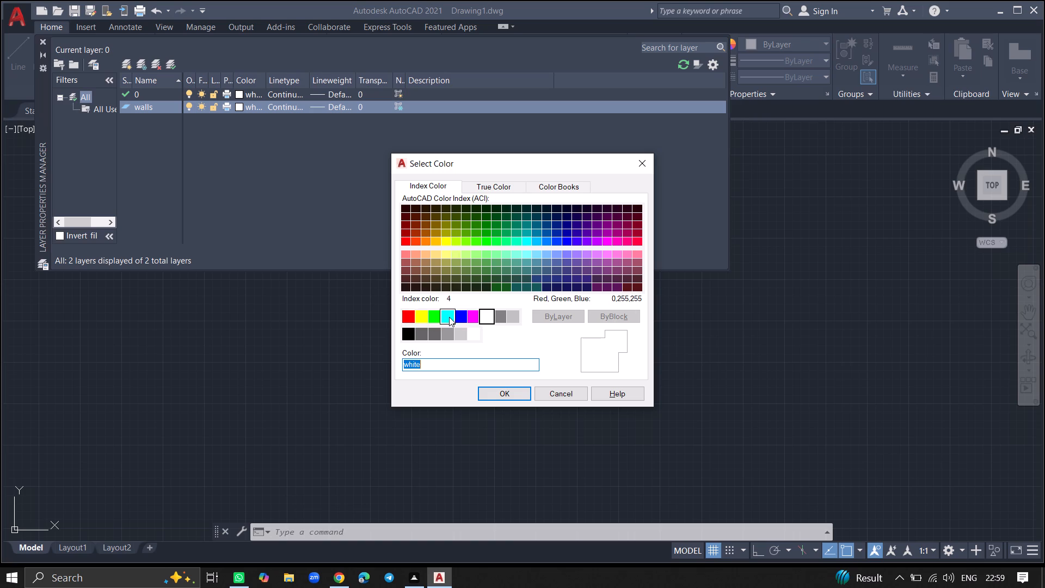
{"action": "left_click", "coordinate": [420, 318]}
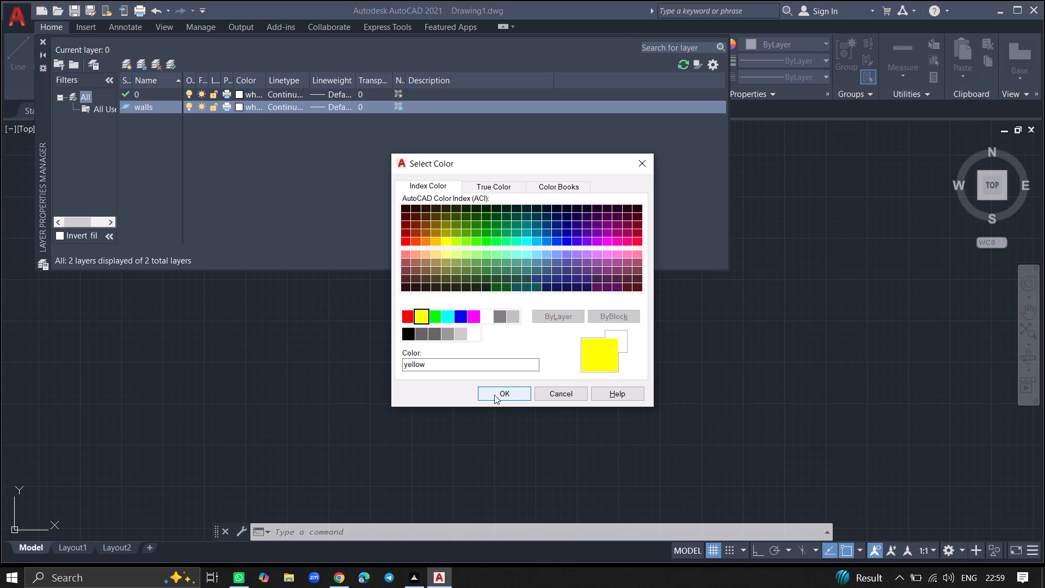
{"action": "left_click", "coordinate": [494, 395]}
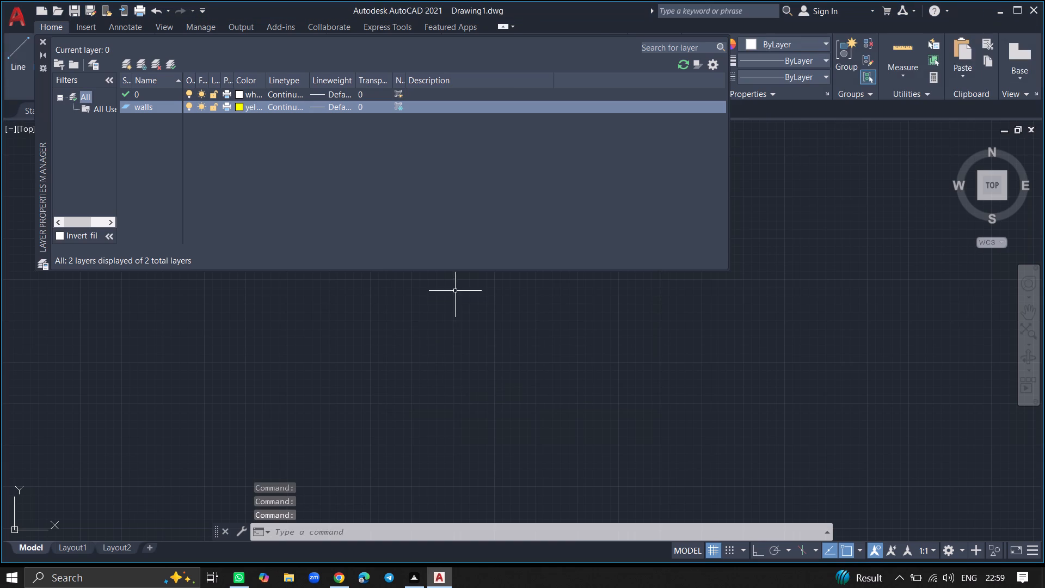
{"action": "left_click", "coordinate": [398, 105]}
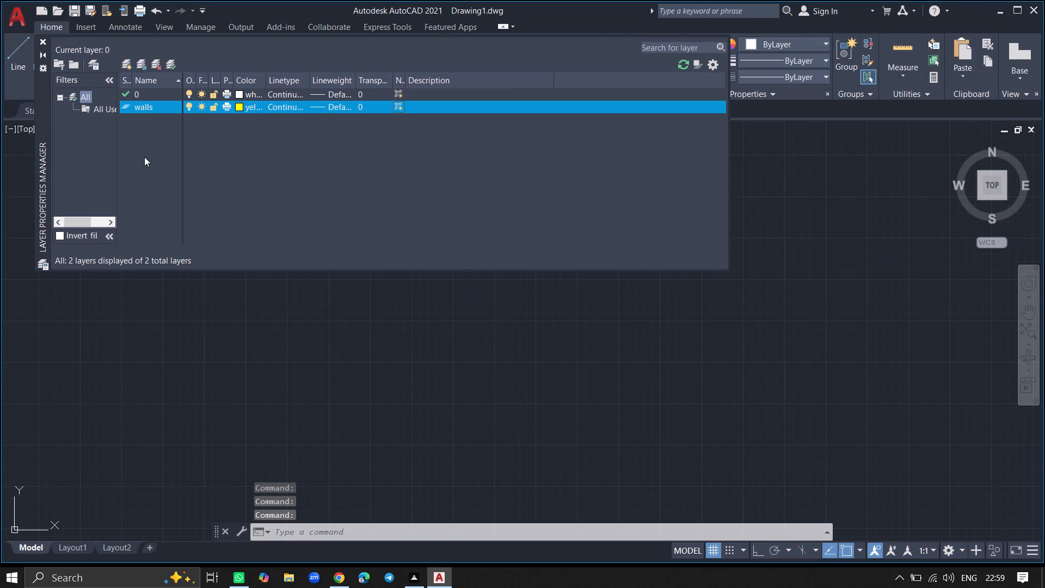
Create a new layer frozen in all viewports and name it doors.
{"action": "left_click", "coordinate": [139, 64]}
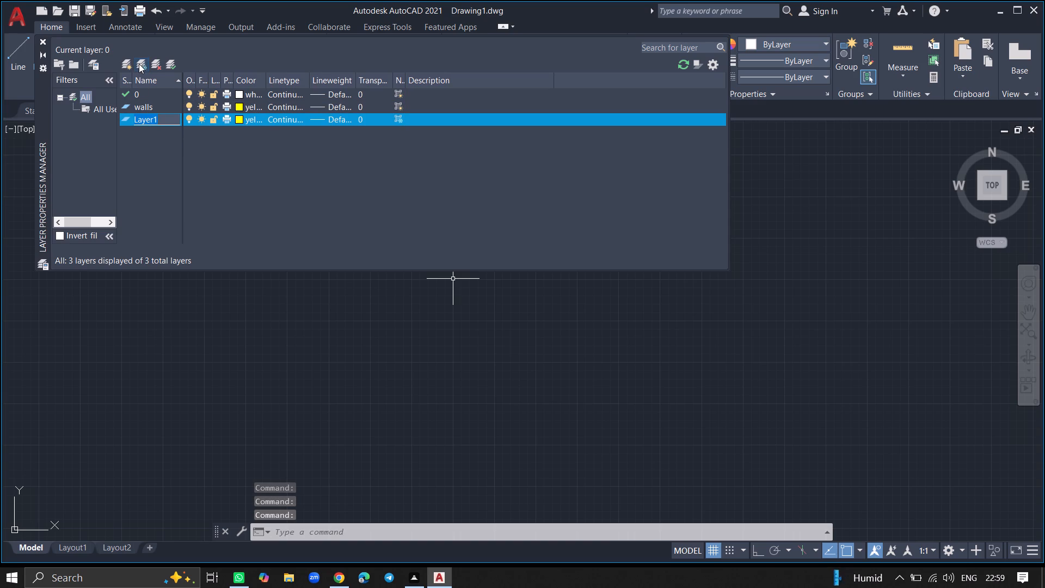
{"action": "left_click", "coordinate": [162, 116]}
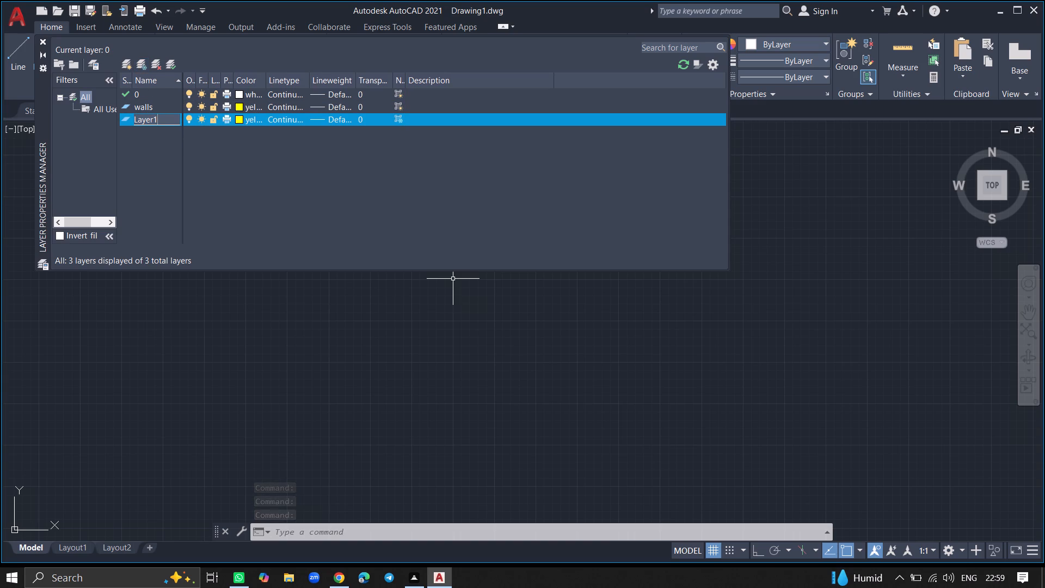
{"action": "key", "text": "BackSpace"}
{"action": "key", "text": "BackSpace"}
{"action": "key", "text": "BackSpace"}
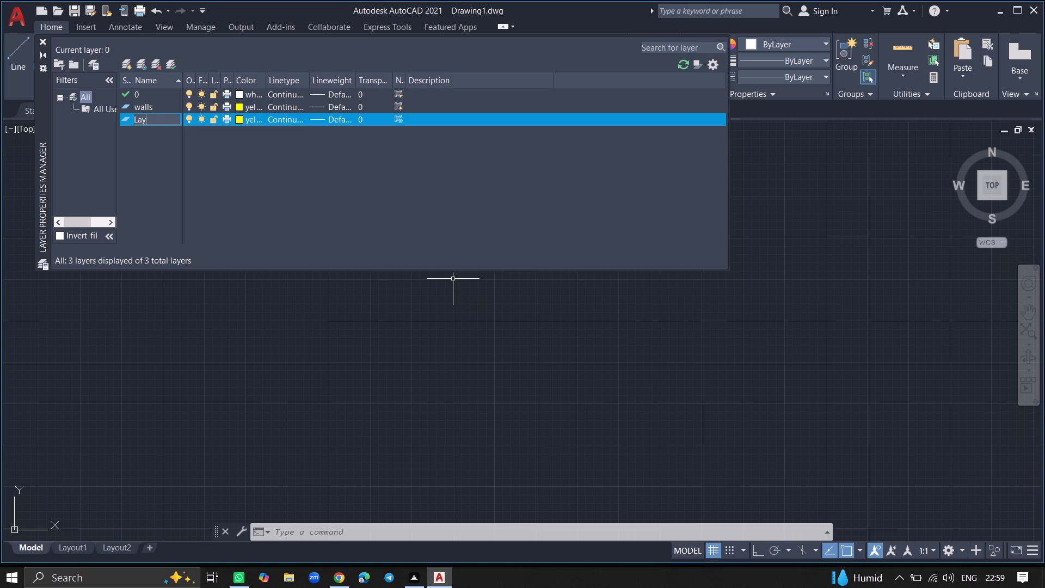
{"action": "key", "text": "BackSpace"}
{"action": "key", "text": "BackSpace"}
{"action": "key", "text": "BackSpace"}
{"action": "key", "text": "BackSpace"}
{"action": "key", "text": "d"}
{"action": "key", "text": "o"}
{"action": "key", "text": "o"}
{"action": "type", "text": "rs"}
{"action": "left_click", "coordinate": [180, 167]}
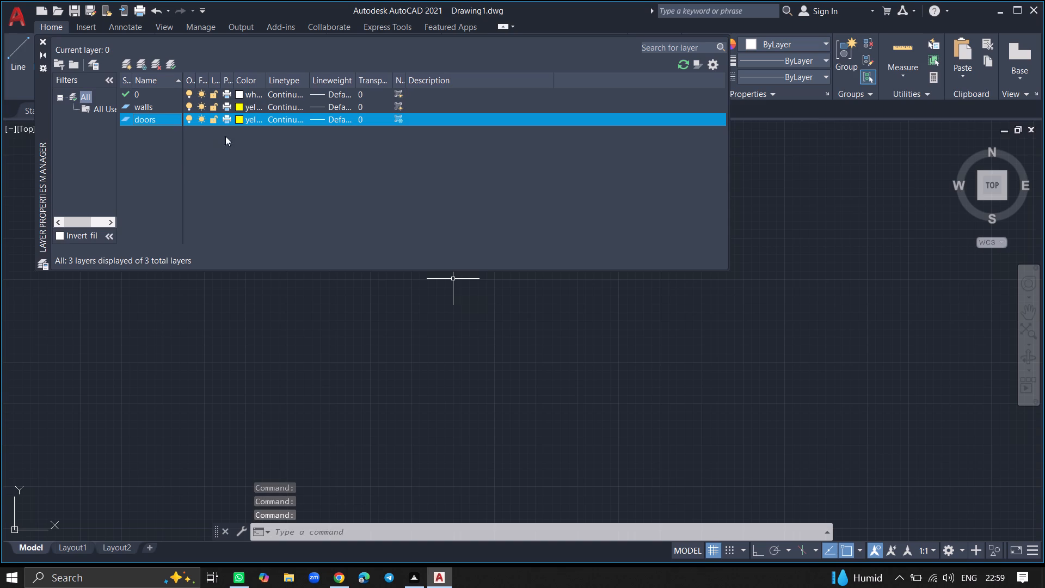
Set the doors layer's colour to red (index color 10) and toggle off its freeze in new viewports.
{"action": "left_click", "coordinate": [238, 120]}
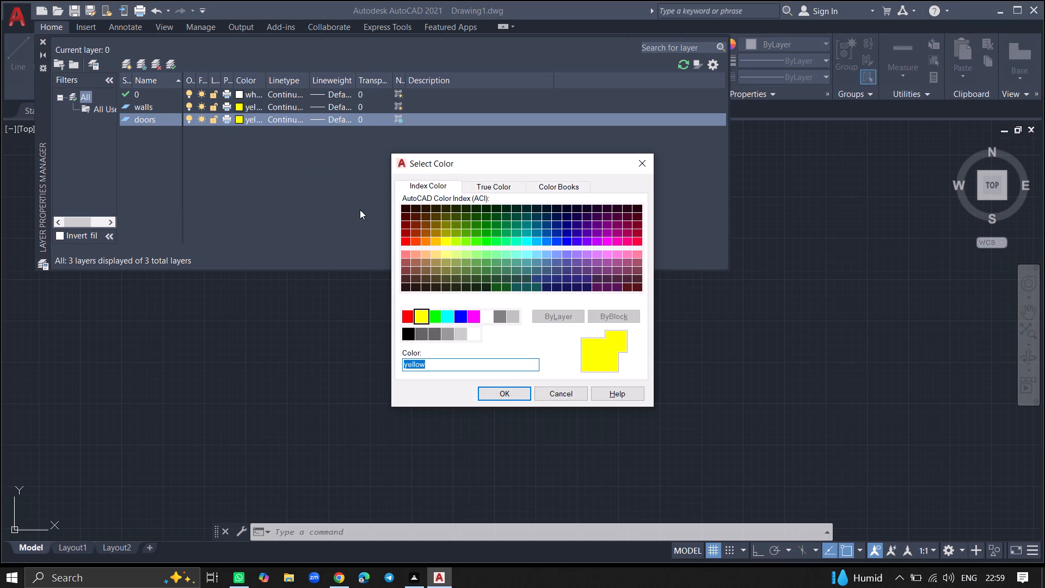
{"action": "left_click", "coordinate": [407, 242]}
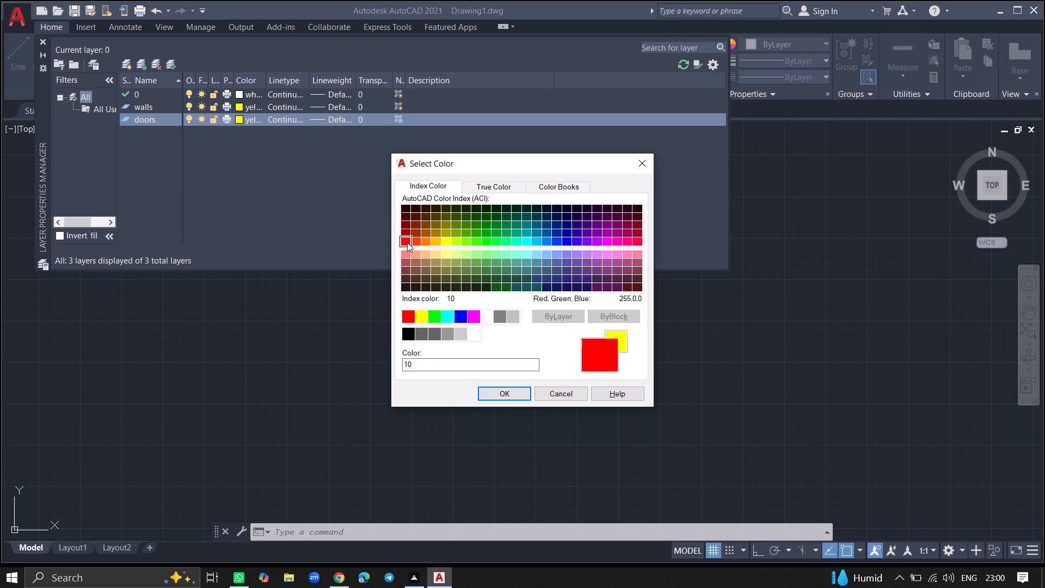
{"action": "left_click", "coordinate": [491, 391]}
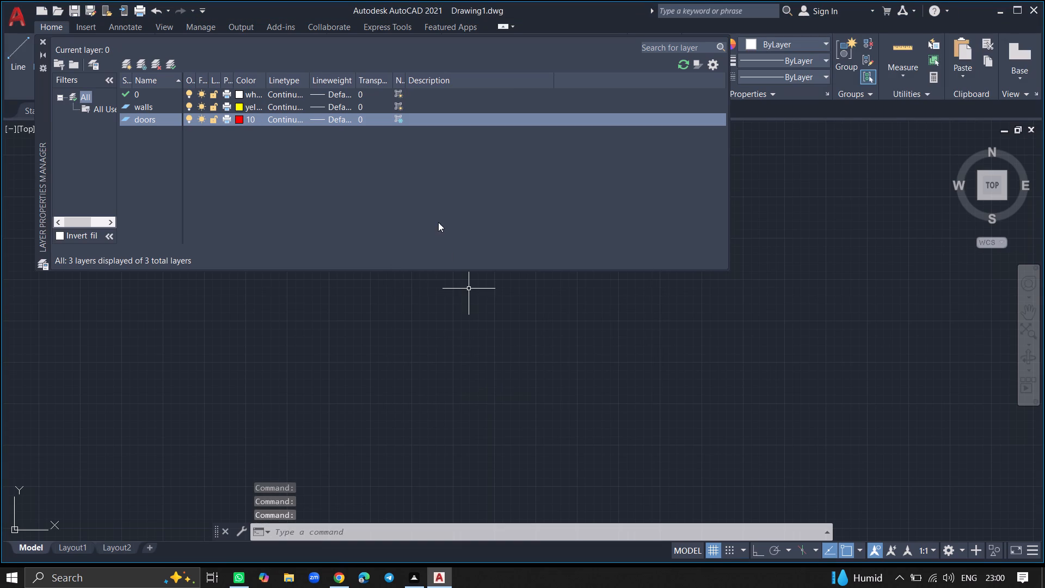
{"action": "left_click", "coordinate": [398, 119]}
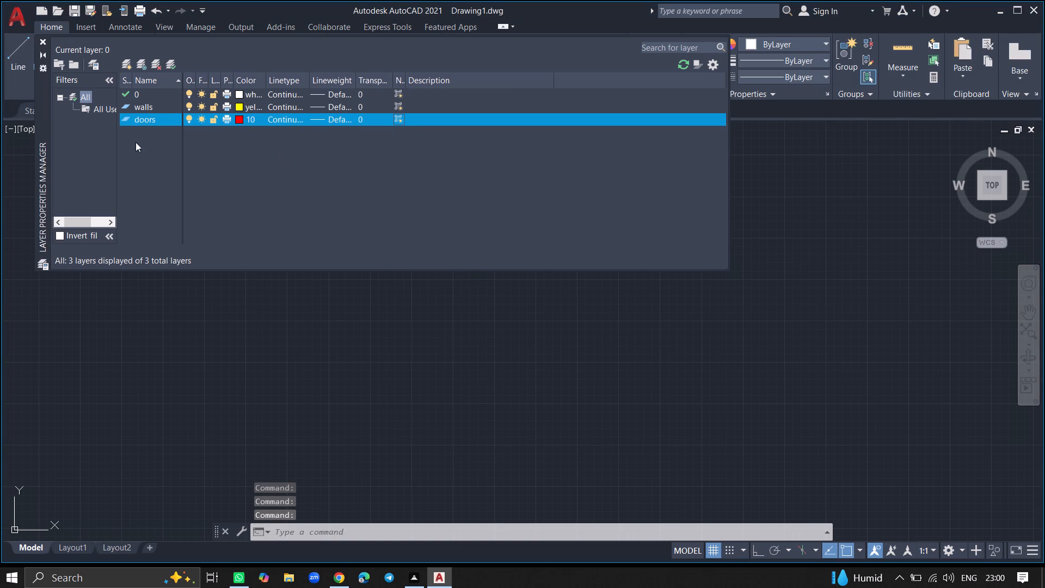
Create another new layer frozen in all viewports and name it windows.
{"action": "left_click", "coordinate": [142, 60]}
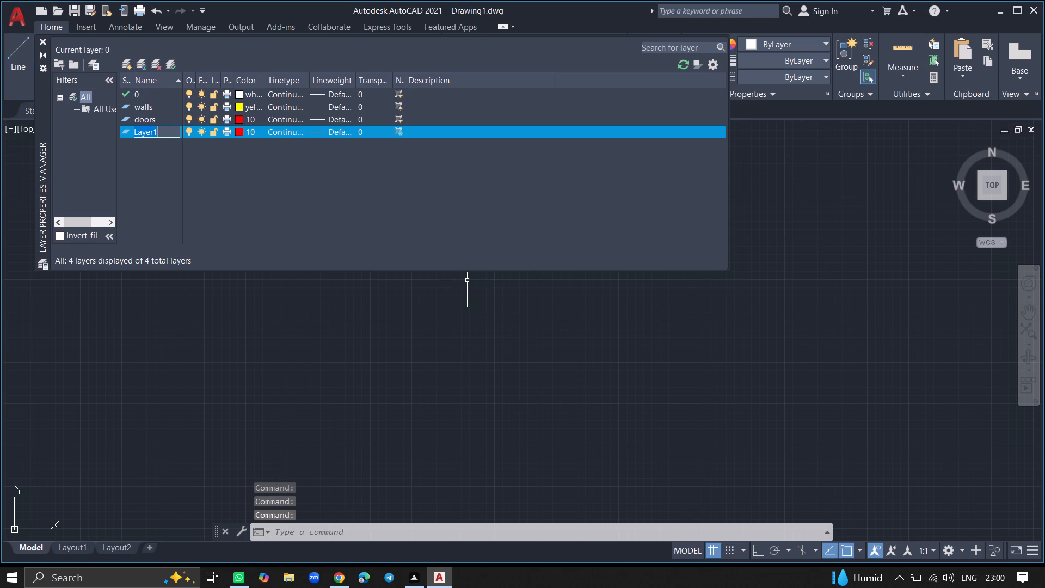
{"action": "left_click", "coordinate": [162, 128]}
{"action": "key", "text": "BackSpace"}
{"action": "key", "text": "BackSpace"}
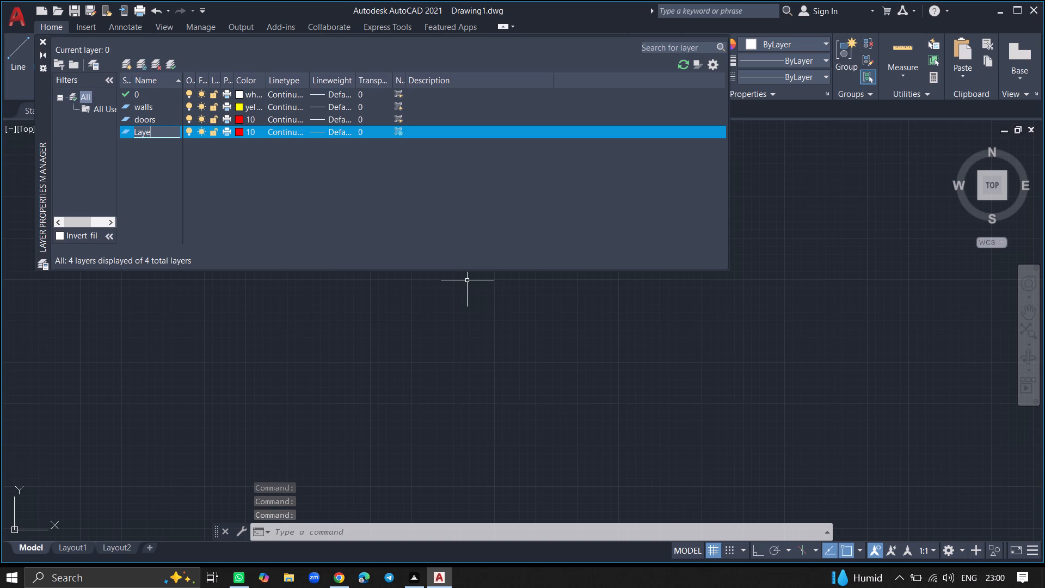
{"action": "key", "text": "BackSpace"}
{"action": "key", "text": "BackSpace"}
{"action": "key", "text": "BackSpace"}
{"action": "key", "text": "BackSpace"}
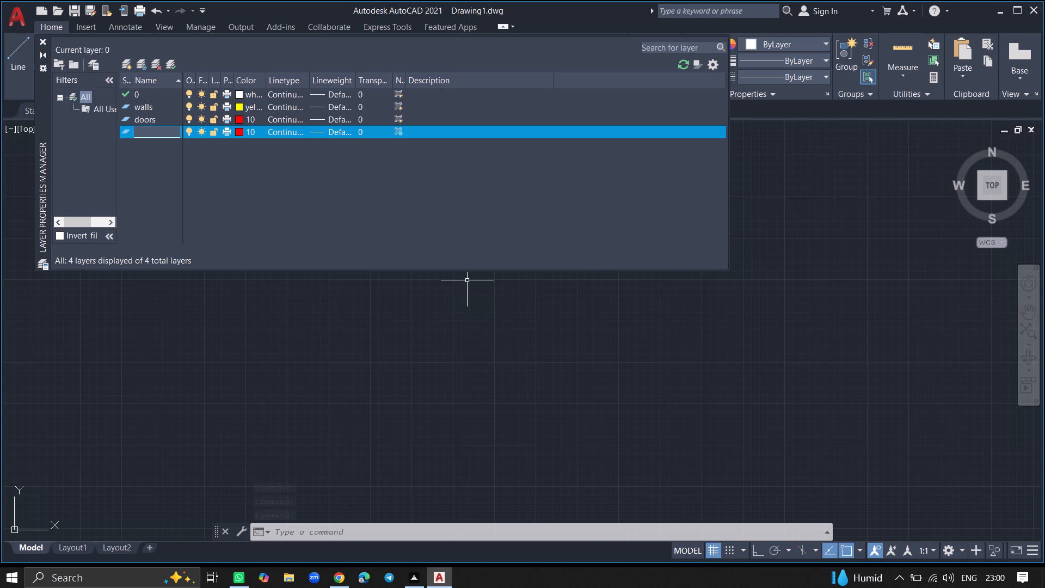
{"action": "type", "text": "win"}
{"action": "type", "text": "dows"}
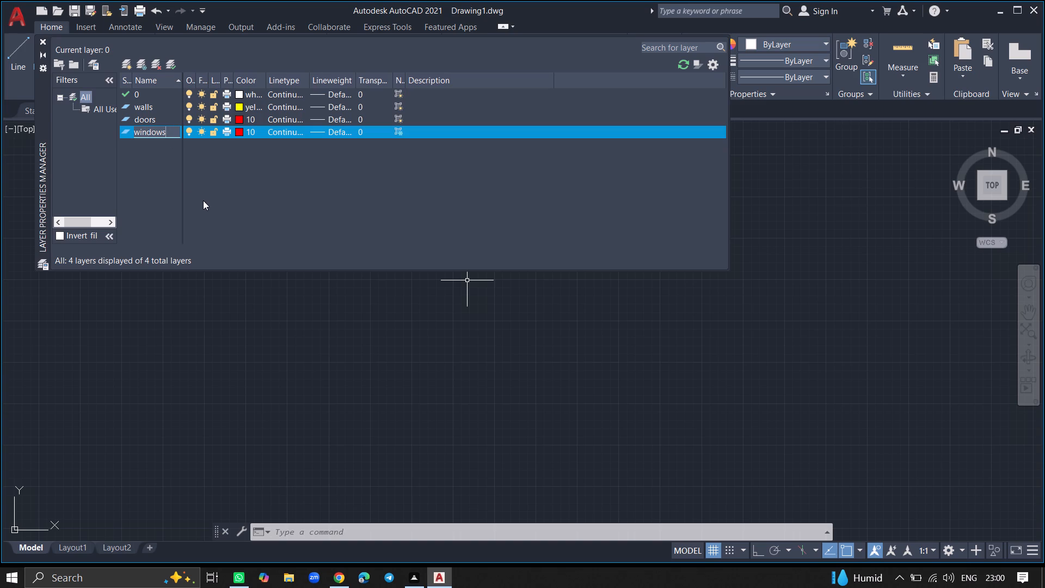
{"action": "left_click", "coordinate": [203, 200]}
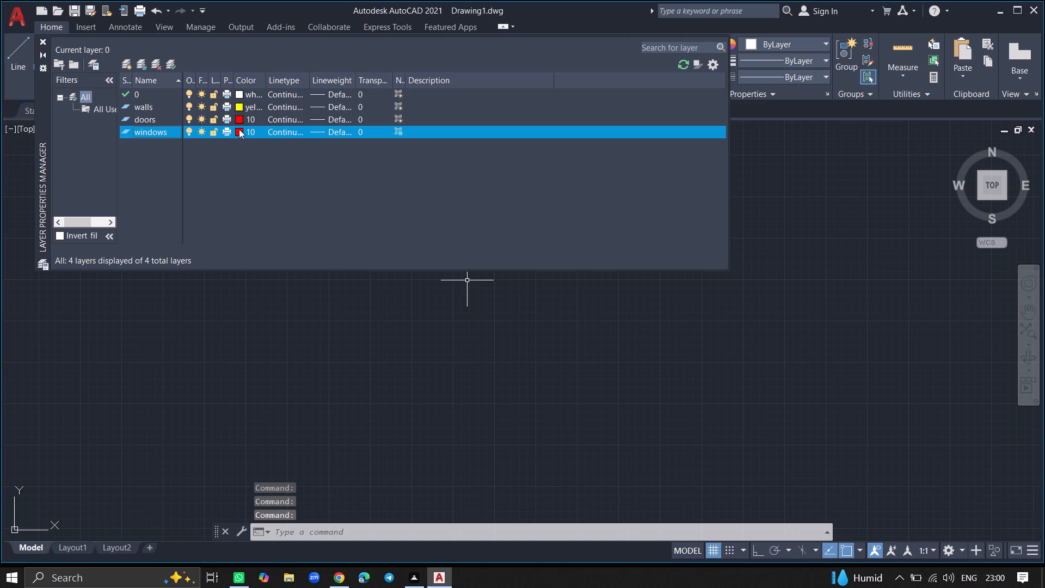
Set the windows layer's colour to orange (index color 30) and toggle off its freeze in new viewports.
{"action": "left_click", "coordinate": [238, 130]}
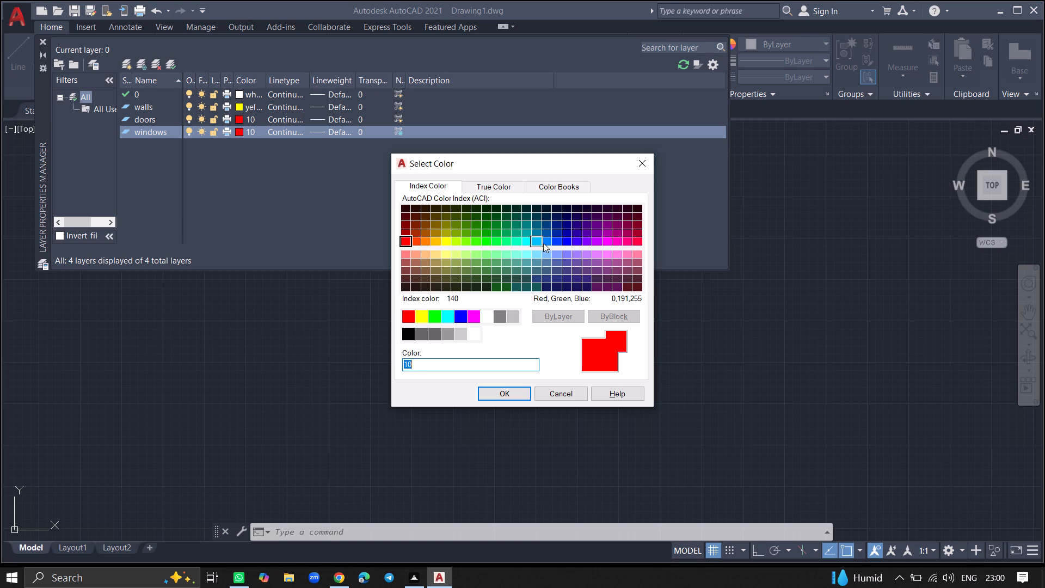
{"action": "left_click", "coordinate": [437, 242]}
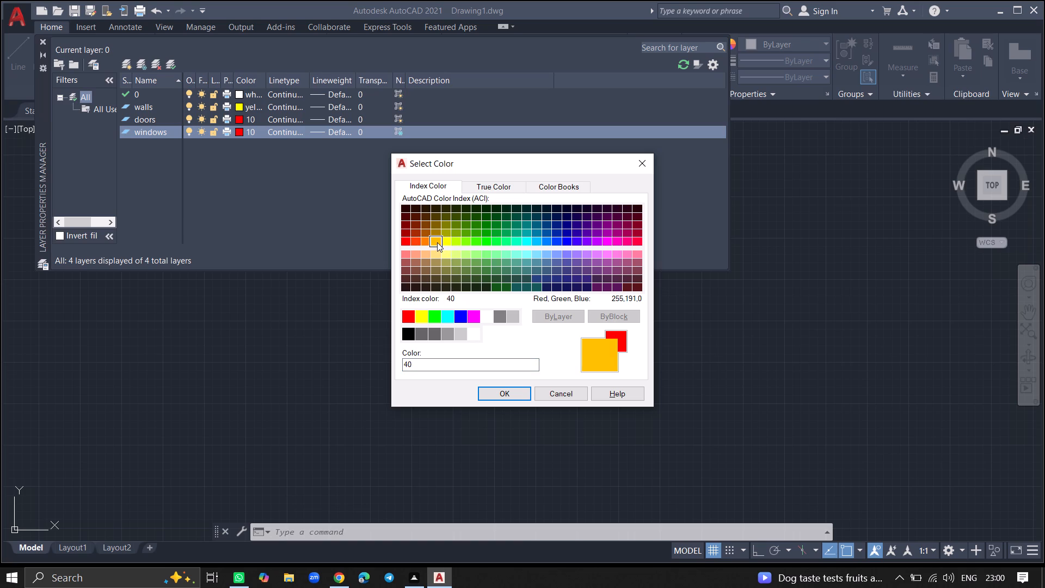
{"action": "left_click", "coordinate": [424, 243]}
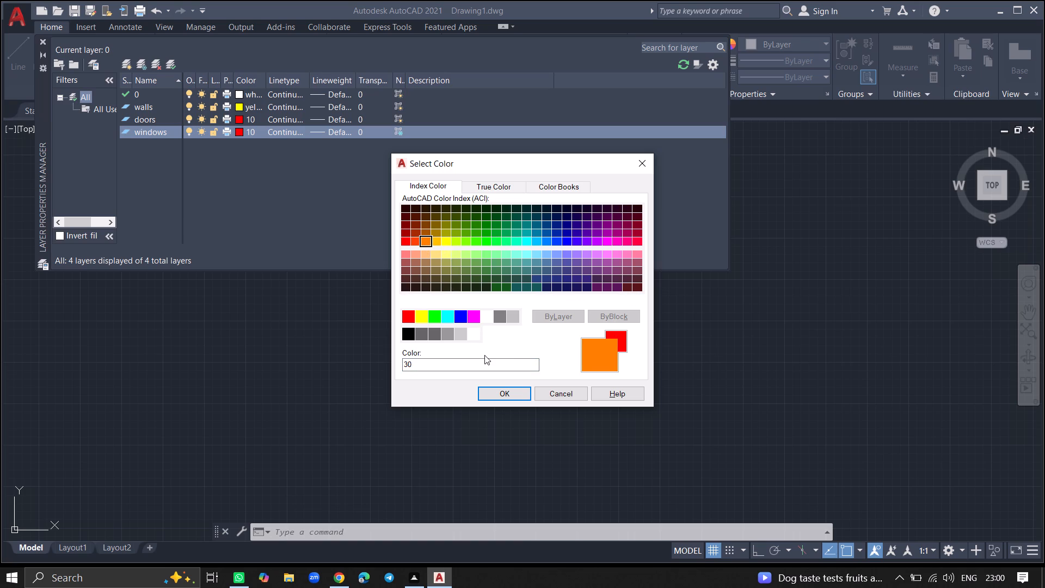
{"action": "left_click", "coordinate": [502, 394]}
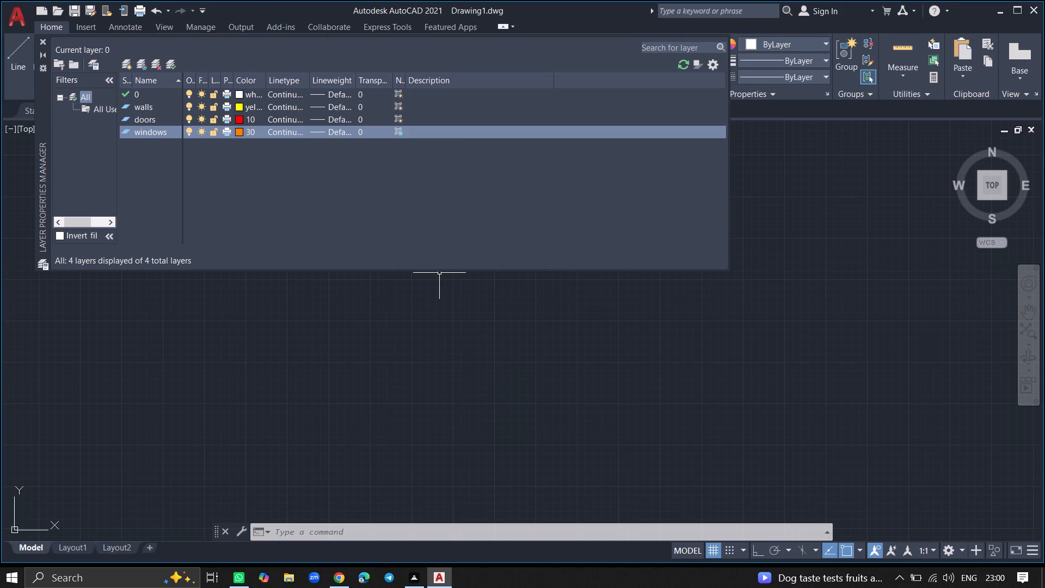
{"action": "left_click", "coordinate": [398, 130]}
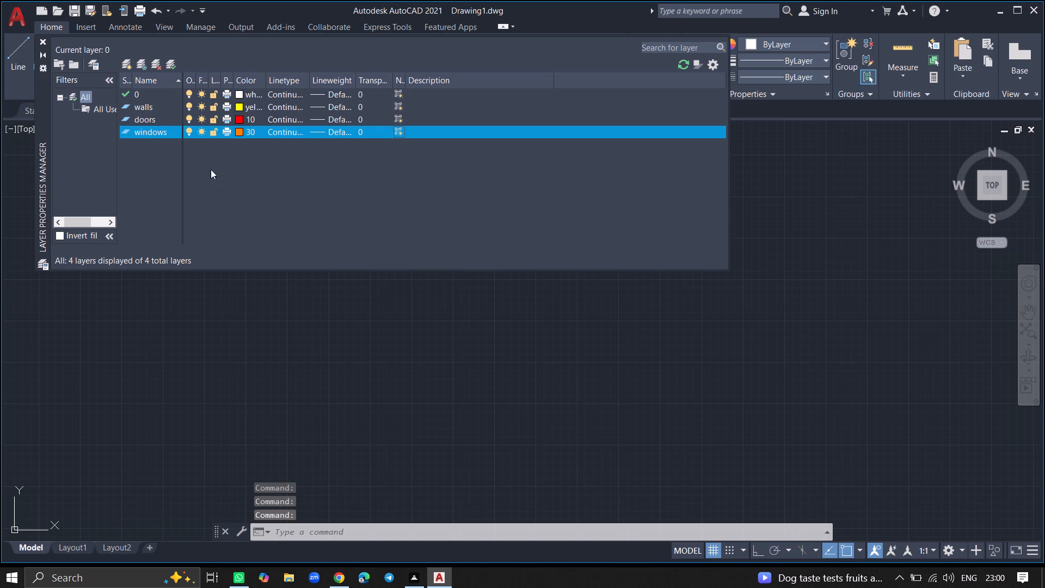
Create another new layer frozen in all viewports and name it furniture.
{"action": "left_click", "coordinate": [140, 60]}
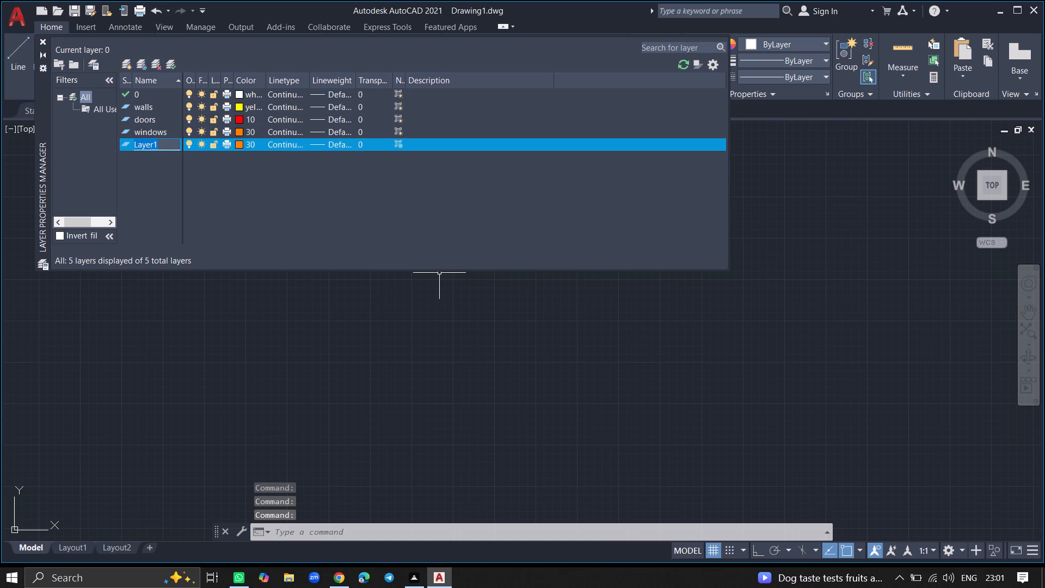
{"action": "left_click", "coordinate": [166, 145]}
{"action": "key", "text": "BackSpace"}
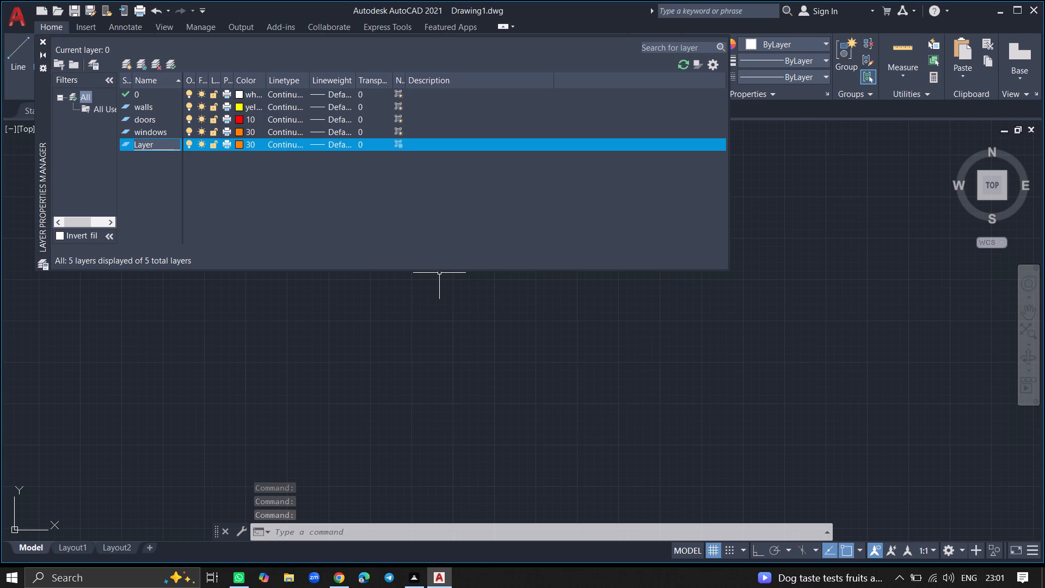
{"action": "key", "text": "BackSpace"}
{"action": "key", "text": "BackSpace"}
{"action": "key", "text": "BackSpace"}
{"action": "key", "text": "BackSpace"}
{"action": "key", "text": "BackSpace"}
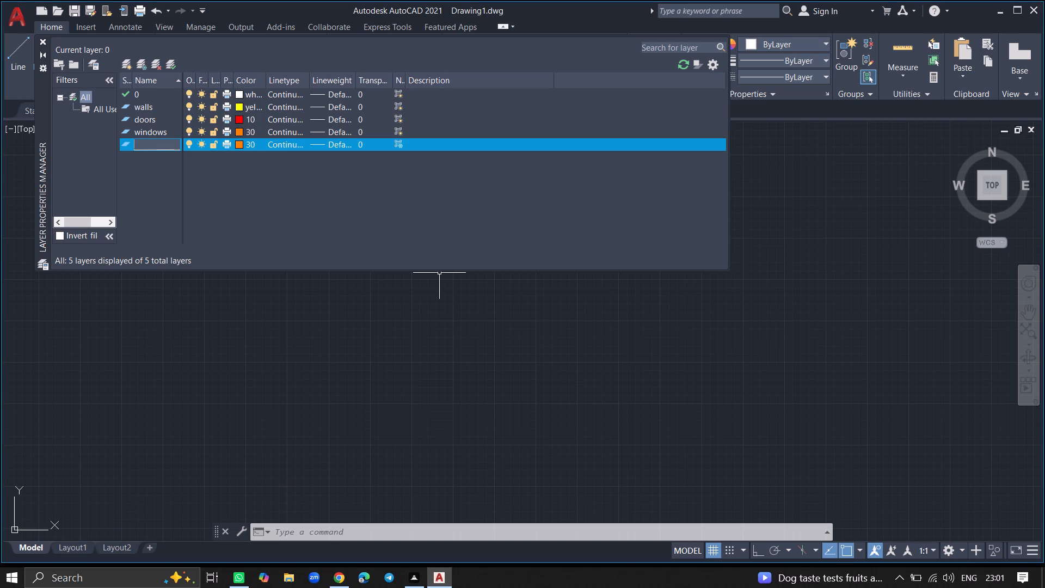
{"action": "type", "text": "furniture"}
{"action": "left_click", "coordinate": [218, 193]}
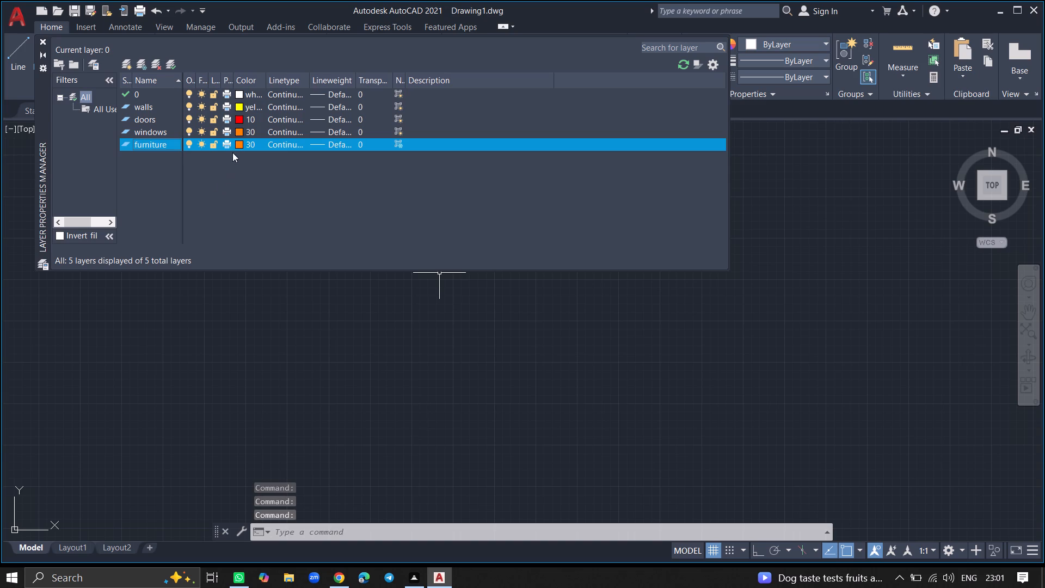
Set the furniture layer's colour to light green (index color 70) and toggle off its freeze in new viewports.
{"action": "left_click", "coordinate": [238, 144]}
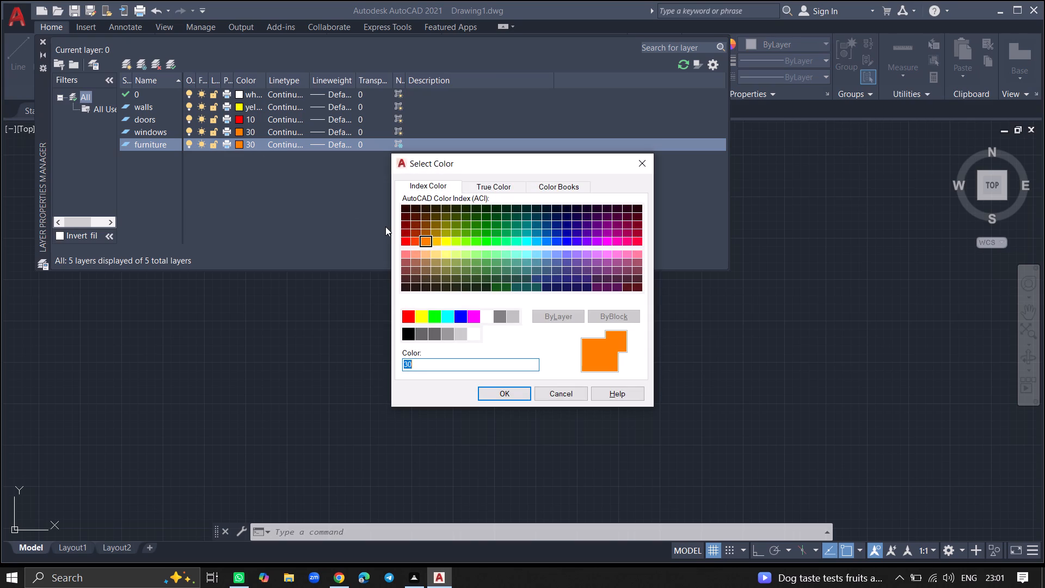
{"action": "left_click", "coordinate": [467, 242]}
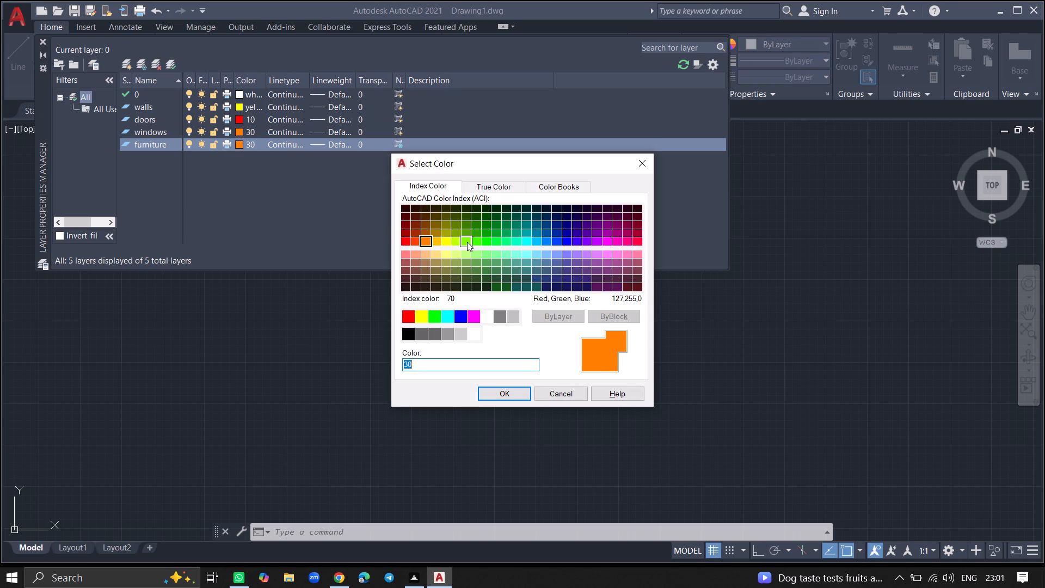
{"action": "left_click", "coordinate": [503, 390]}
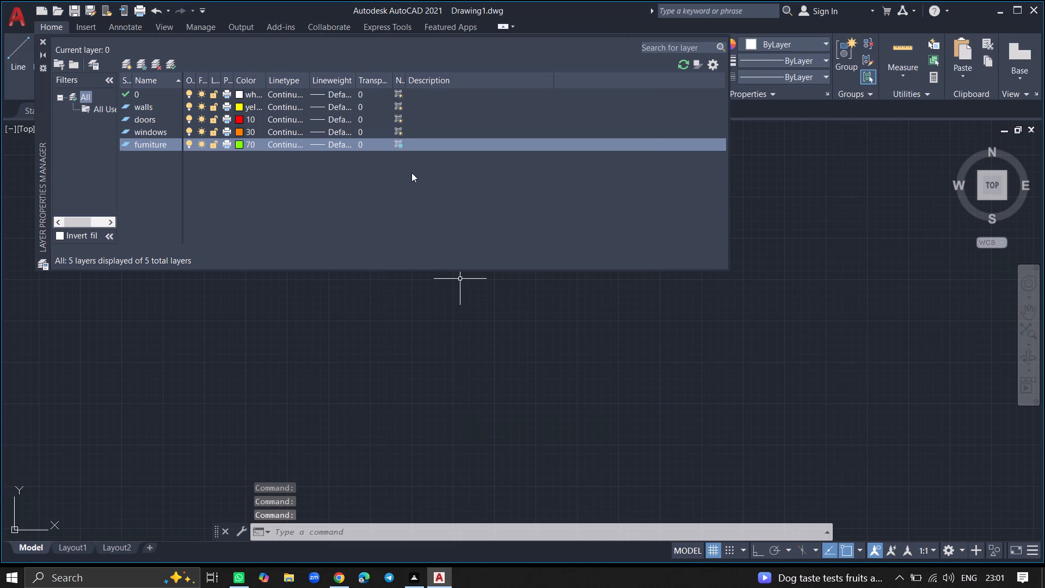
{"action": "left_click", "coordinate": [397, 147]}
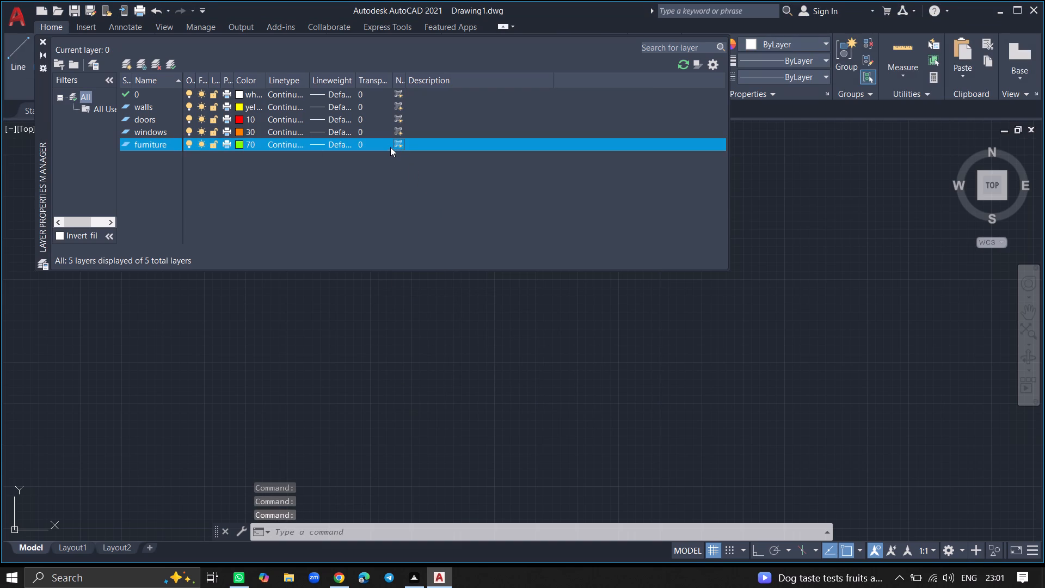
Create another new layer frozen in all viewports and name it staircase.
{"action": "left_click", "coordinate": [138, 61]}
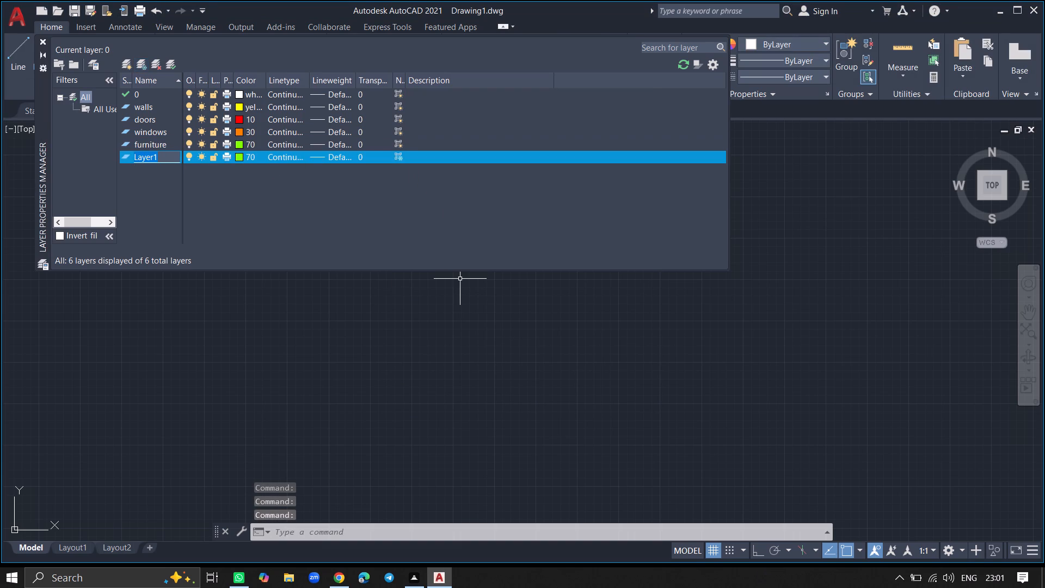
{"action": "left_click", "coordinate": [171, 155]}
{"action": "key", "text": "BackSpace"}
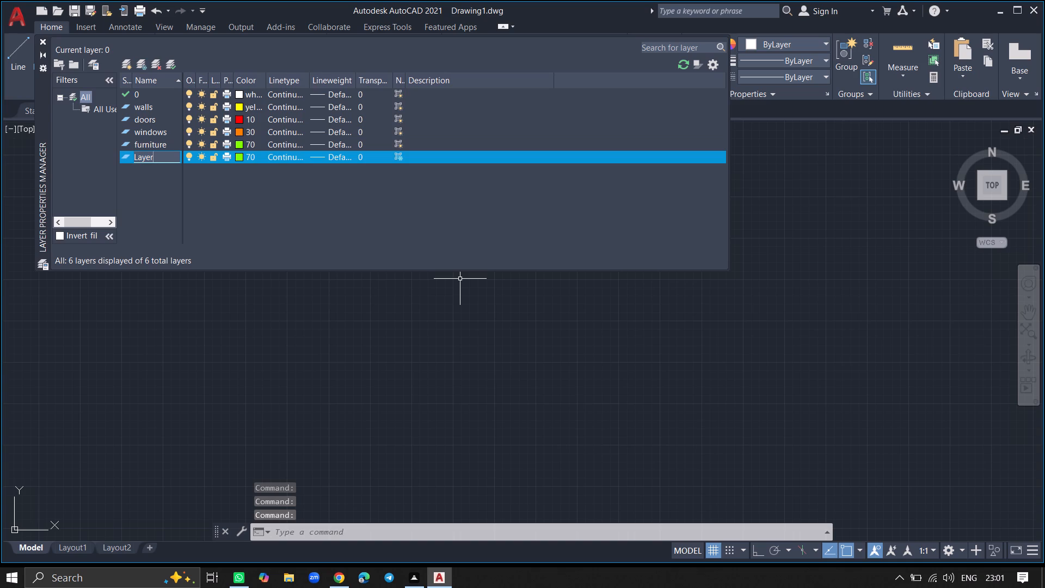
{"action": "key", "text": "BackSpace"}
{"action": "key", "text": "BackSpace"}
{"action": "key", "text": "BackSpace"}
{"action": "key", "text": "BackSpace"}
{"action": "key", "text": "BackSpace"}
{"action": "key", "text": "BackSpace"}
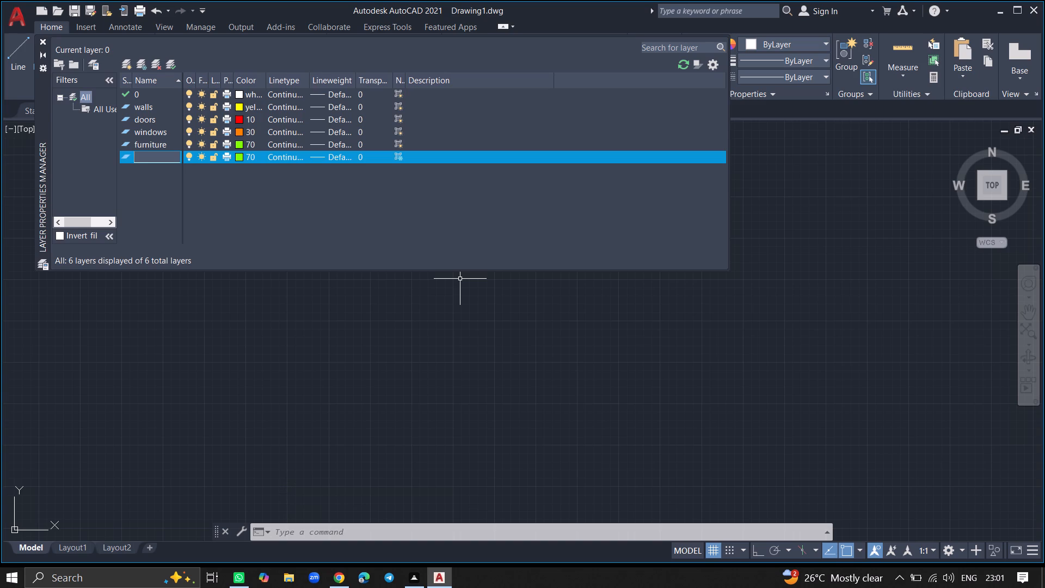
{"action": "type", "text": "staircase"}
{"action": "left_click", "coordinate": [225, 198]}
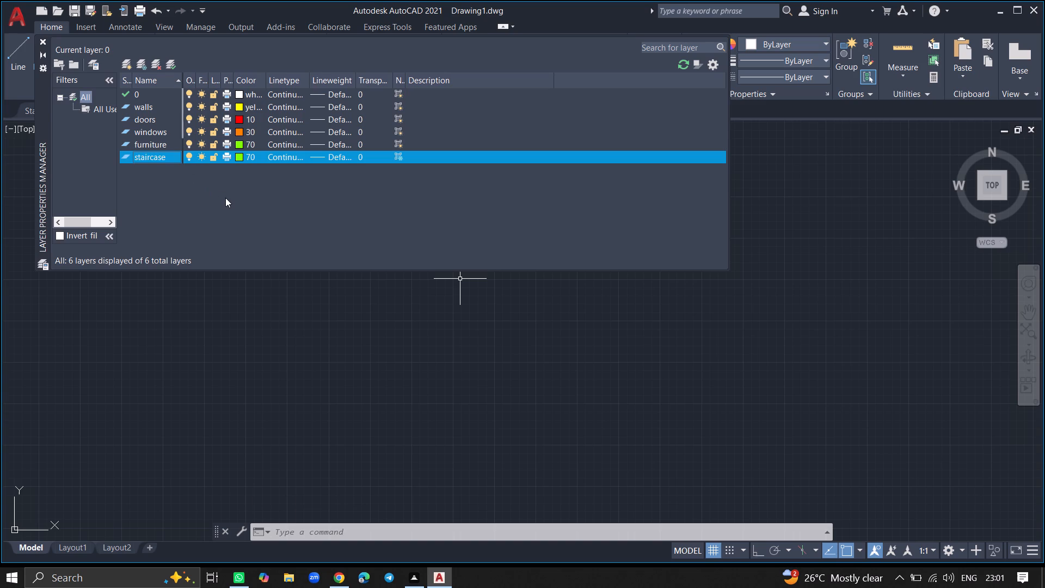
Set the staircase layer's colour to cyan (index color 130) and toggle off its freeze in new viewports.
{"action": "left_click", "coordinate": [238, 154]}
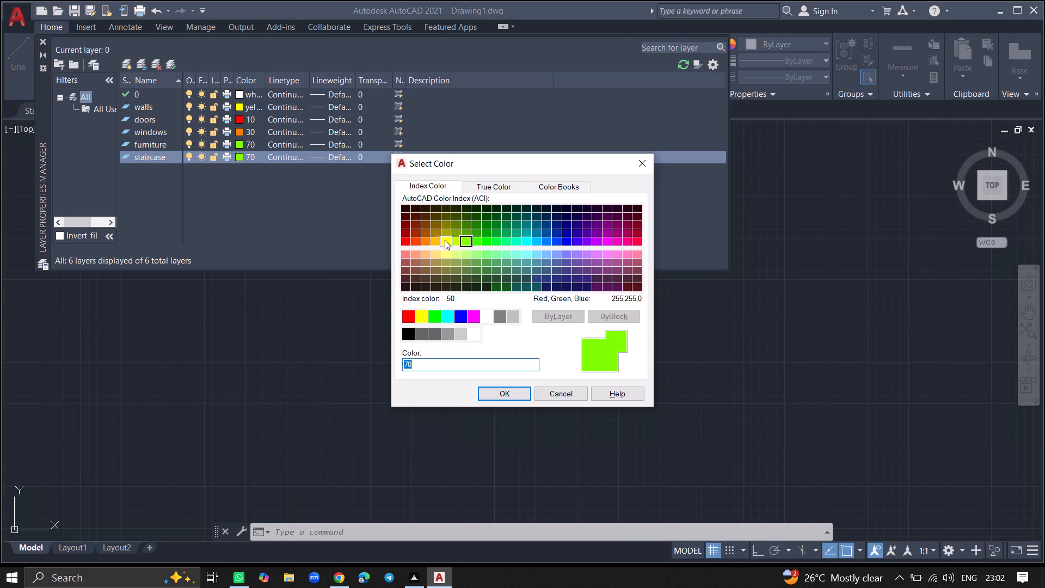
{"action": "left_click", "coordinate": [524, 242]}
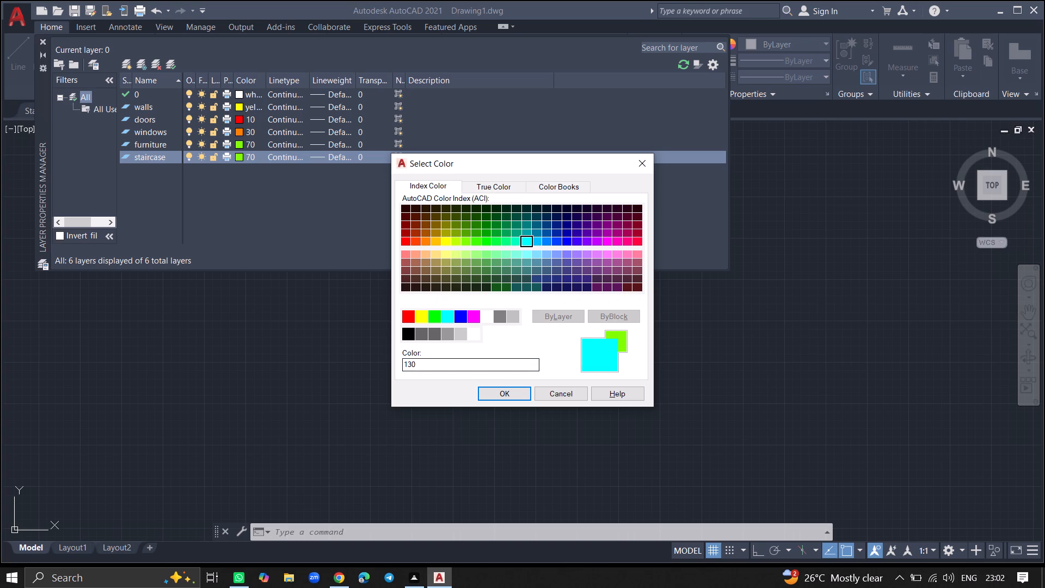
{"action": "left_click", "coordinate": [503, 395]}
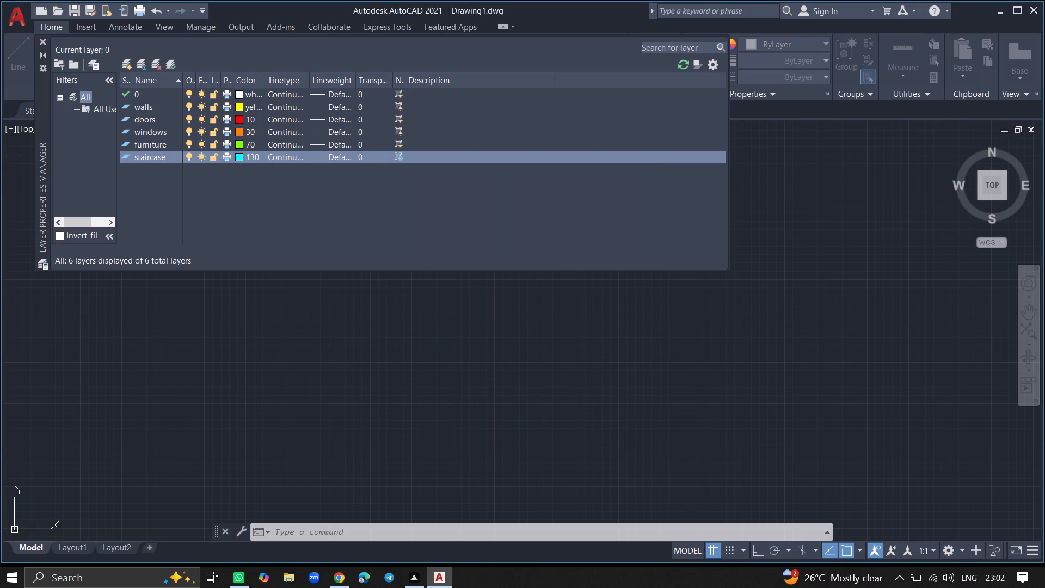
{"action": "left_click", "coordinate": [401, 157]}
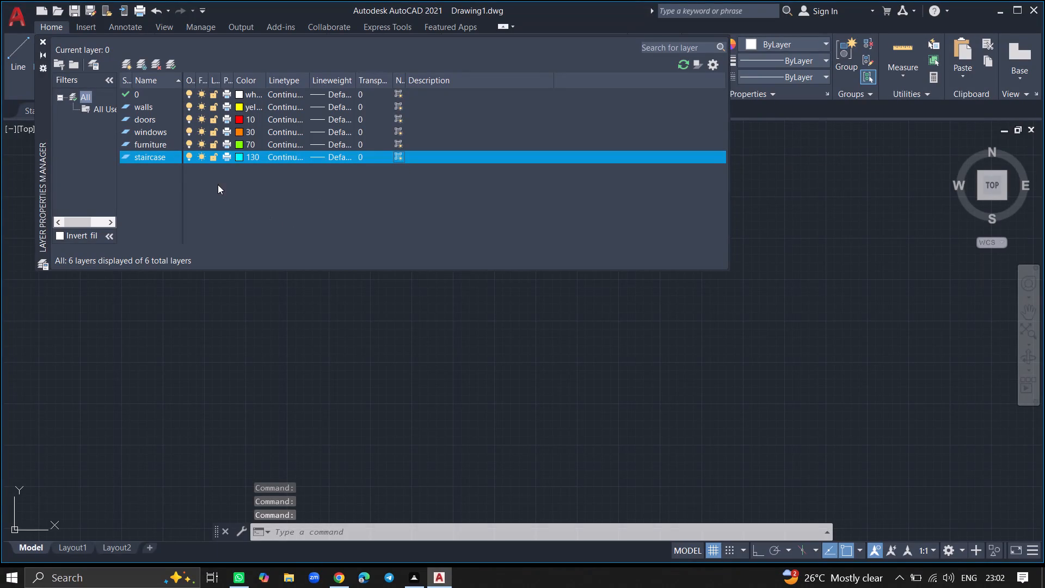
Create another new layer frozen in all viewports and name it text.
{"action": "left_click", "coordinate": [140, 64]}
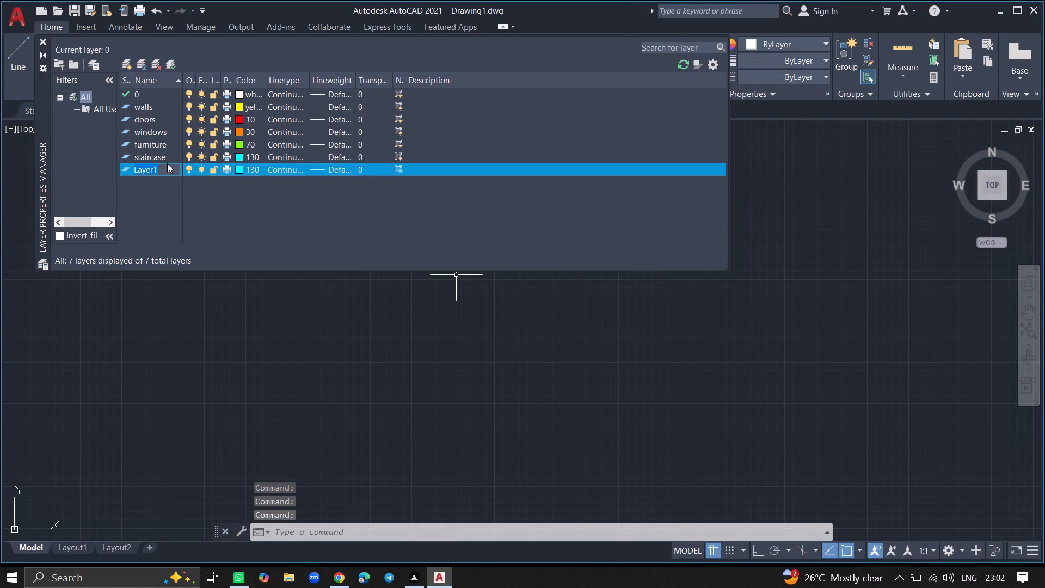
{"action": "left_click", "coordinate": [167, 163]}
{"action": "left_click", "coordinate": [167, 163]}
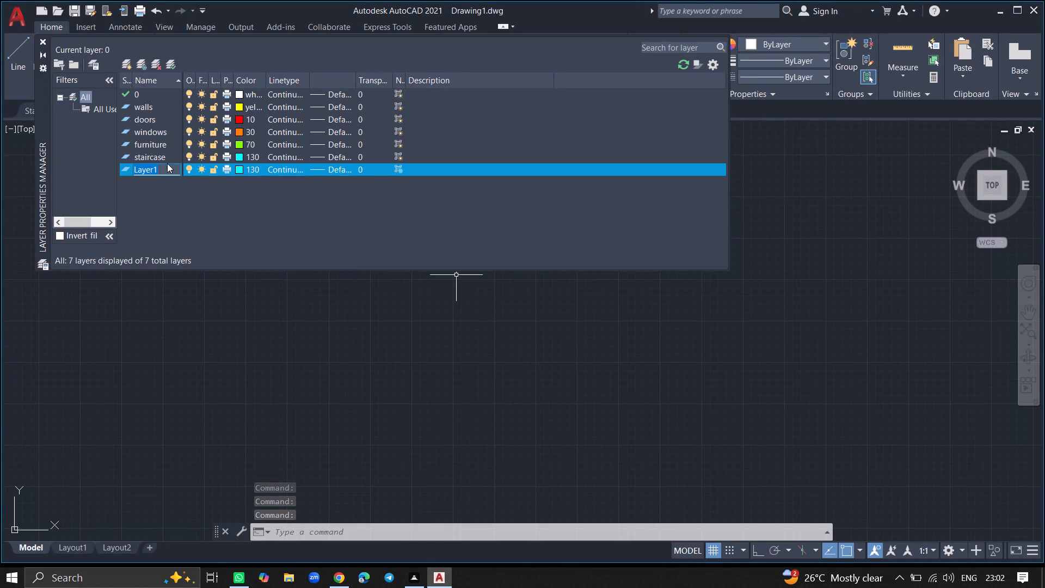
{"action": "left_click", "coordinate": [167, 163]}
{"action": "left_click", "coordinate": [167, 163]}
{"action": "key", "text": "BackSpace"}
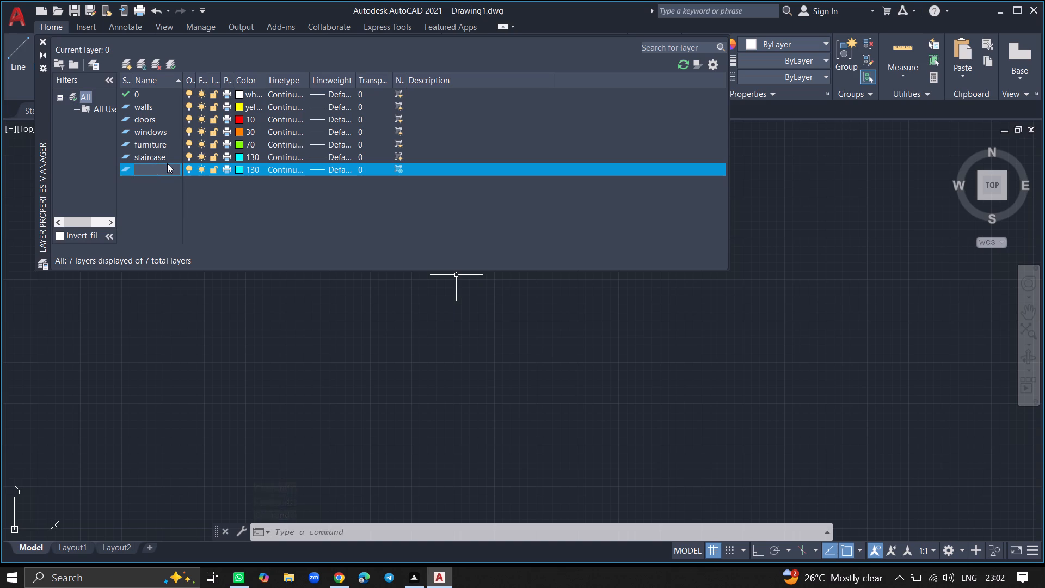
{"action": "key", "text": "BackSpace"}
{"action": "type", "text": "text"}
{"action": "left_click", "coordinate": [209, 212]}
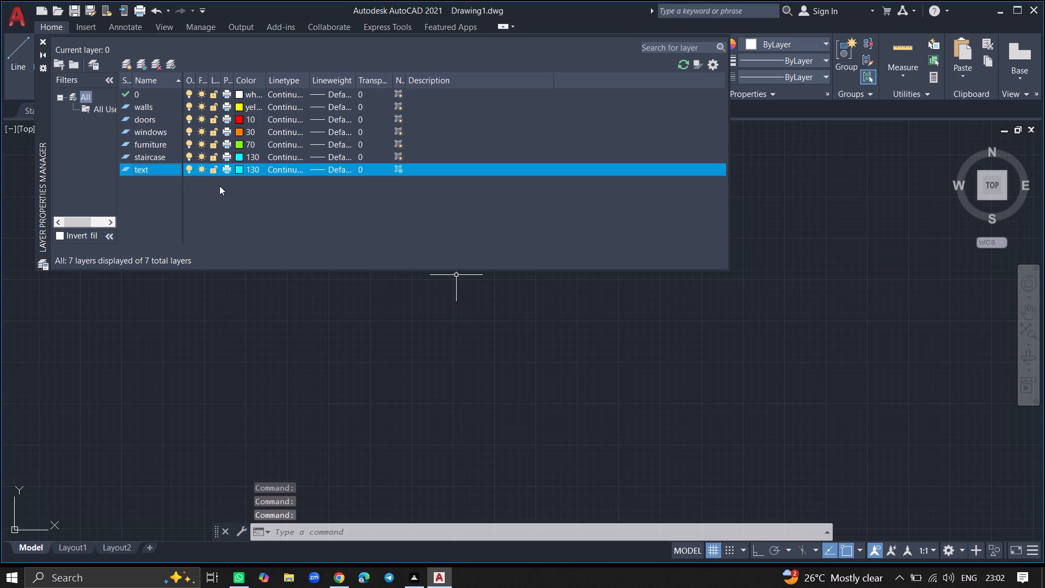
Set the text layer's colour to purple (index color 200) and toggle off its freeze in new viewports.
{"action": "left_click", "coordinate": [237, 169]}
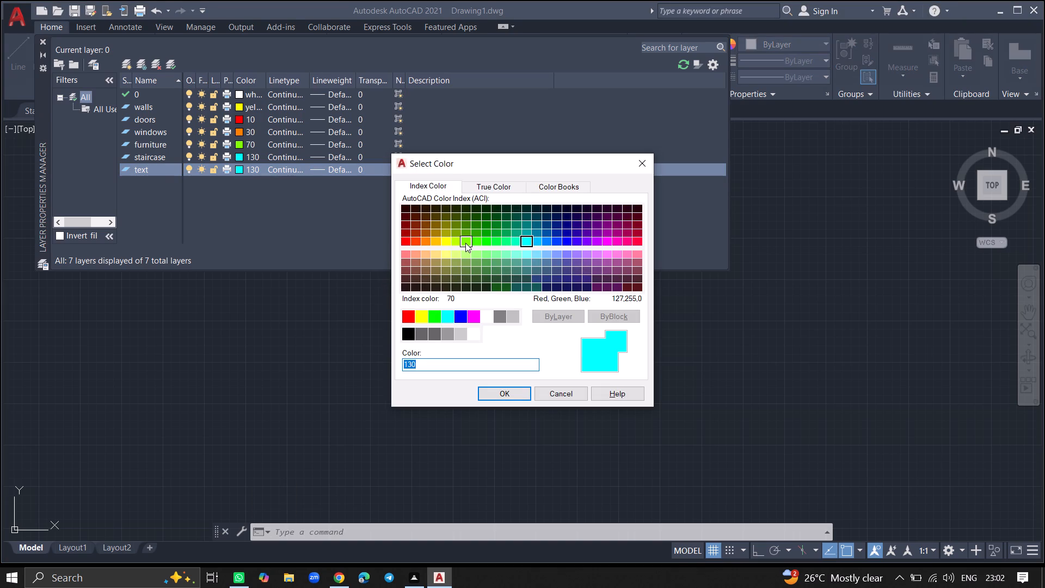
{"action": "scroll", "coordinate": [465, 243], "scroll_direction": "up", "scroll_amount": 7, "text": "ctrl"}
{"action": "left_click", "coordinate": [594, 240]}
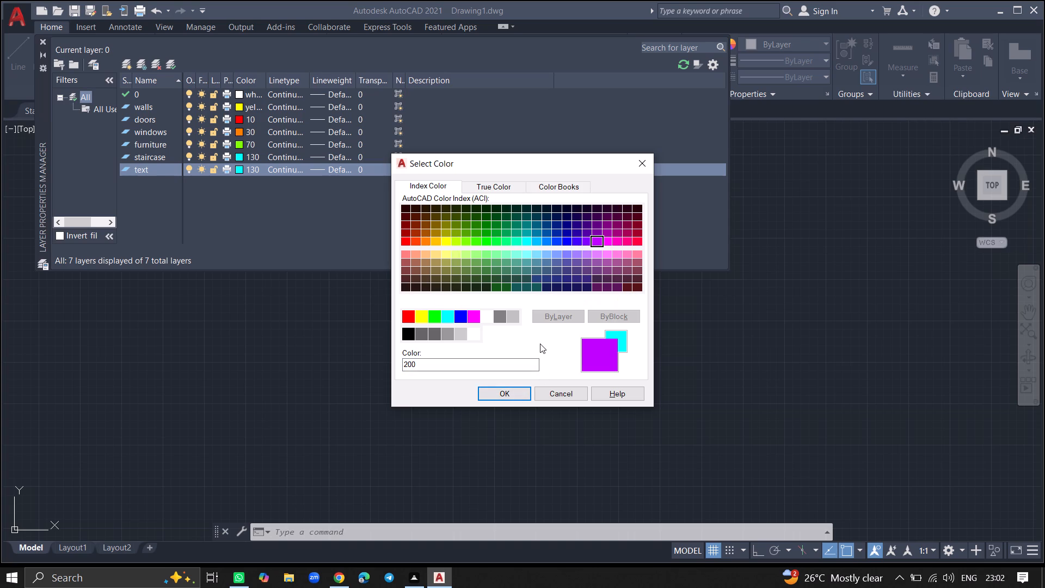
{"action": "left_click", "coordinate": [508, 391]}
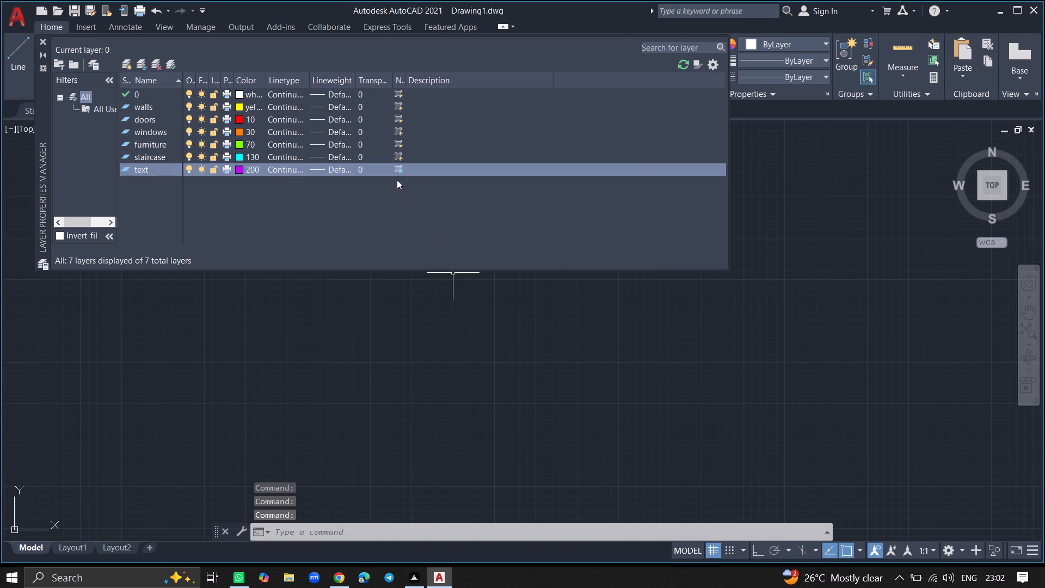
{"action": "left_click", "coordinate": [398, 169]}
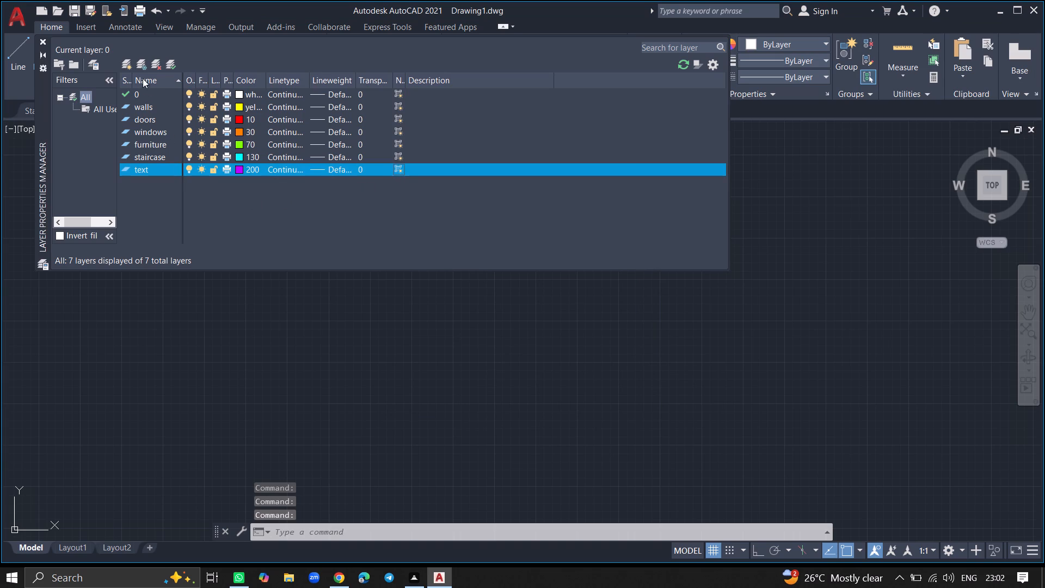
Create another new layer frozen in all viewports, named dimensions, and toggle off its freeze in new viewports.
{"action": "left_click", "coordinate": [142, 60]}
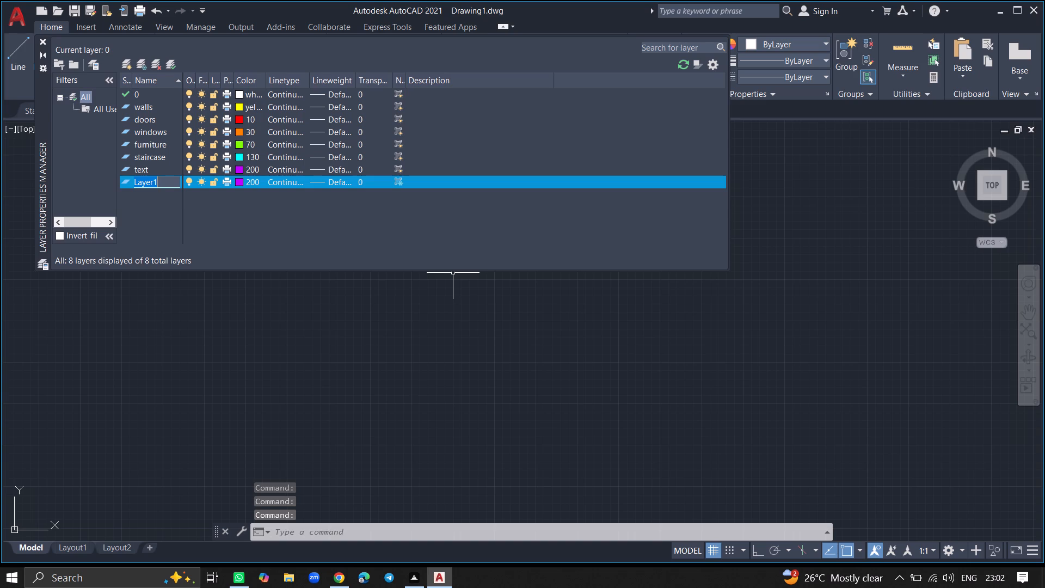
{"action": "left_click", "coordinate": [161, 181]}
{"action": "key", "text": "BackSpace"}
{"action": "key", "text": "BackSpace"}
{"action": "key", "text": "BackSpace"}
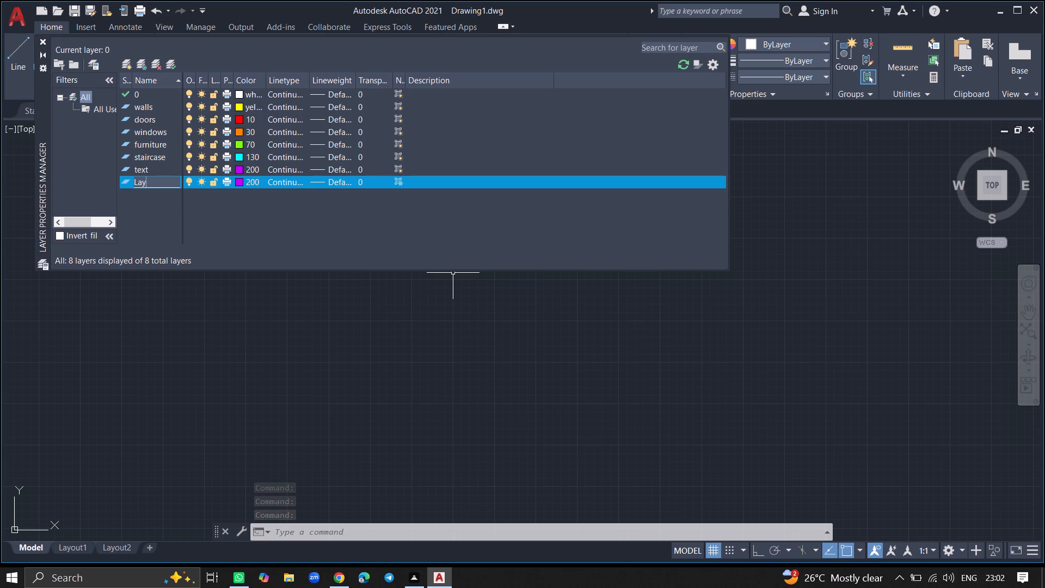
{"action": "key", "text": "BackSpace"}
{"action": "key", "text": "BackSpace"}
{"action": "key", "text": "BackSpace"}
{"action": "key", "text": "d"}
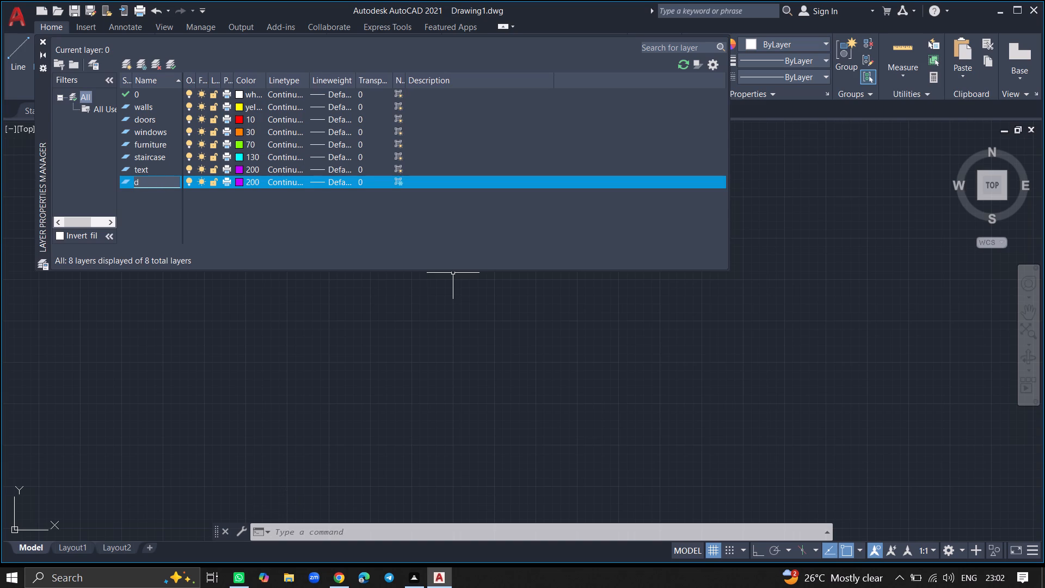
{"action": "type", "text": "imensions"}
{"action": "left_click", "coordinate": [193, 224]}
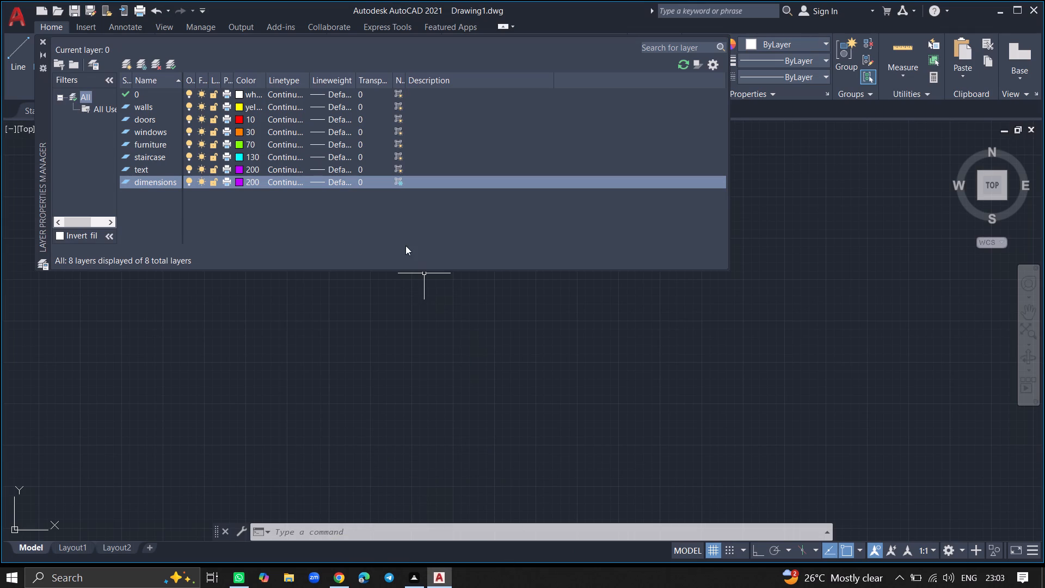
{"action": "left_click", "coordinate": [397, 181]}
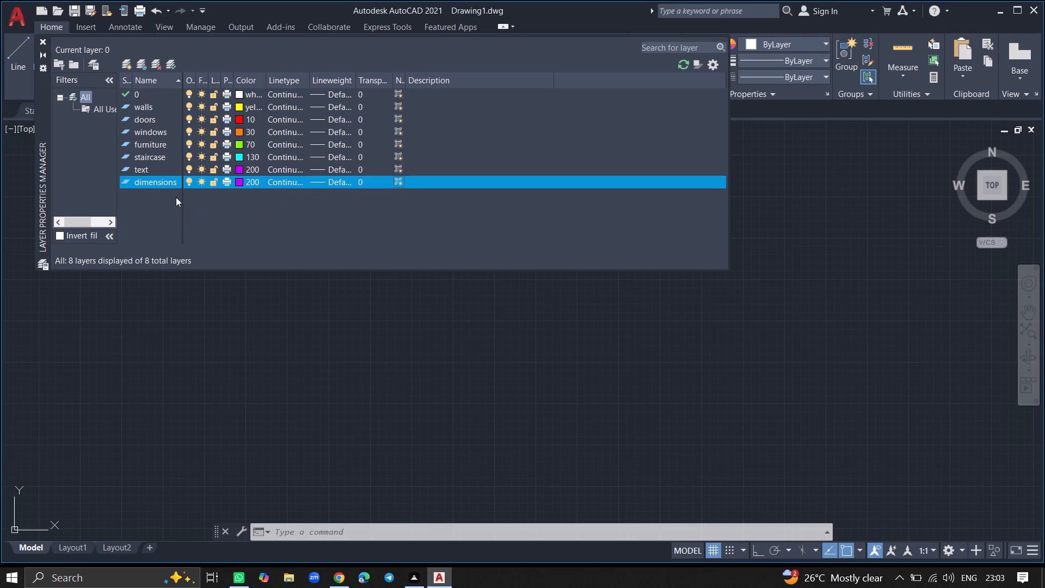
Create another new layer frozen in all viewports below the dimensions layer.
{"action": "left_click", "coordinate": [139, 65]}
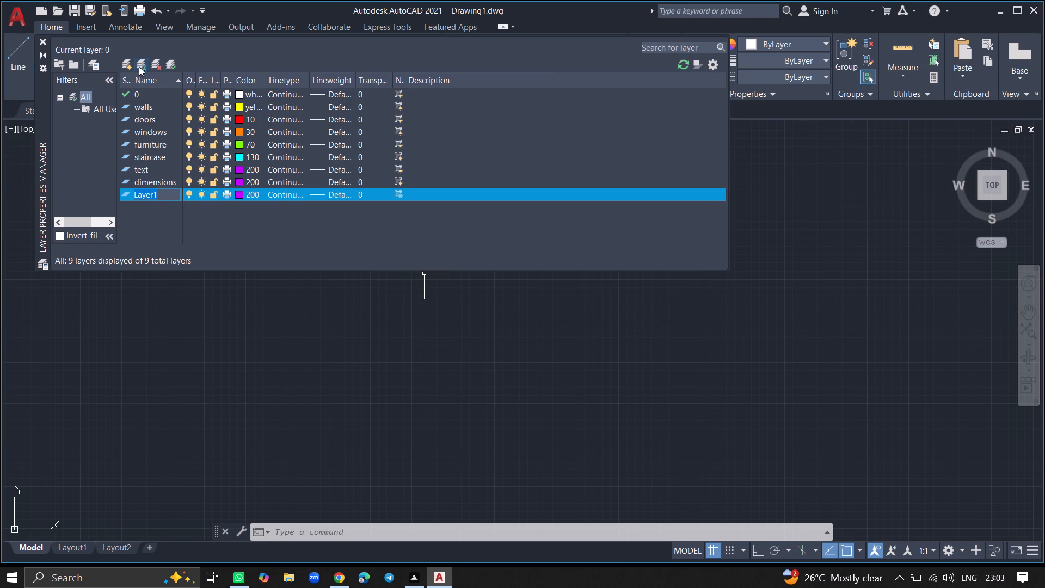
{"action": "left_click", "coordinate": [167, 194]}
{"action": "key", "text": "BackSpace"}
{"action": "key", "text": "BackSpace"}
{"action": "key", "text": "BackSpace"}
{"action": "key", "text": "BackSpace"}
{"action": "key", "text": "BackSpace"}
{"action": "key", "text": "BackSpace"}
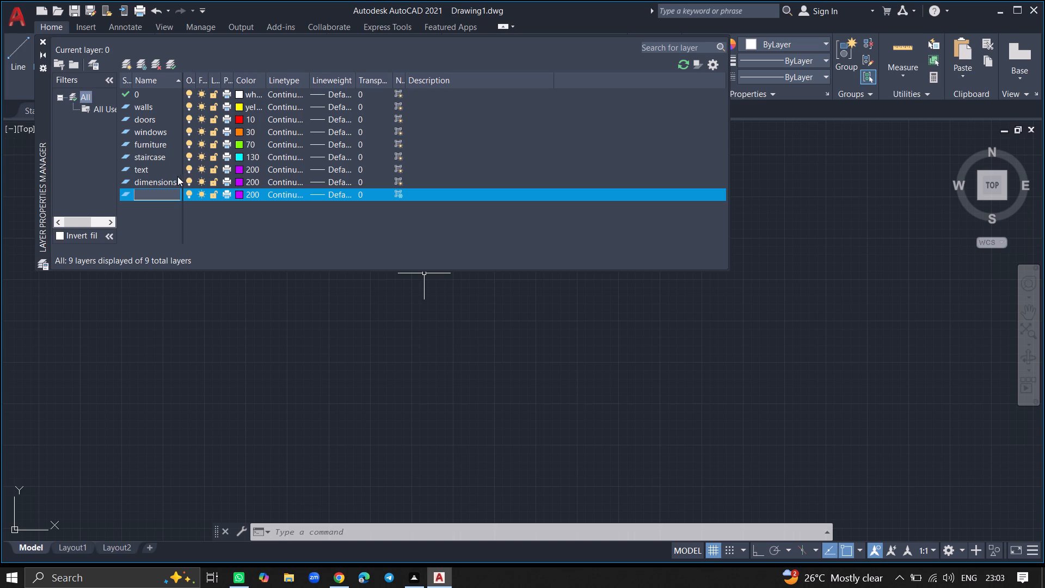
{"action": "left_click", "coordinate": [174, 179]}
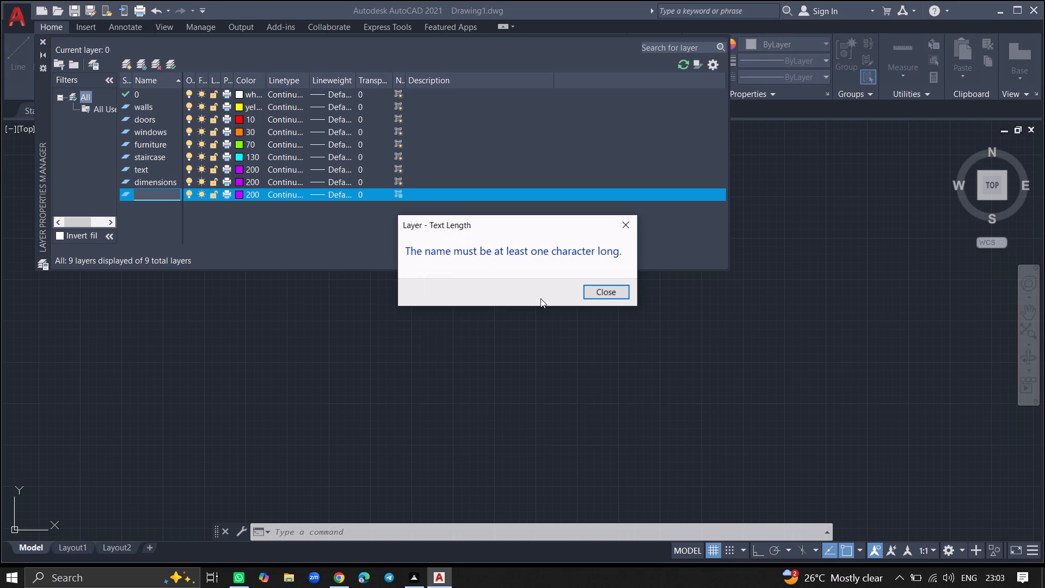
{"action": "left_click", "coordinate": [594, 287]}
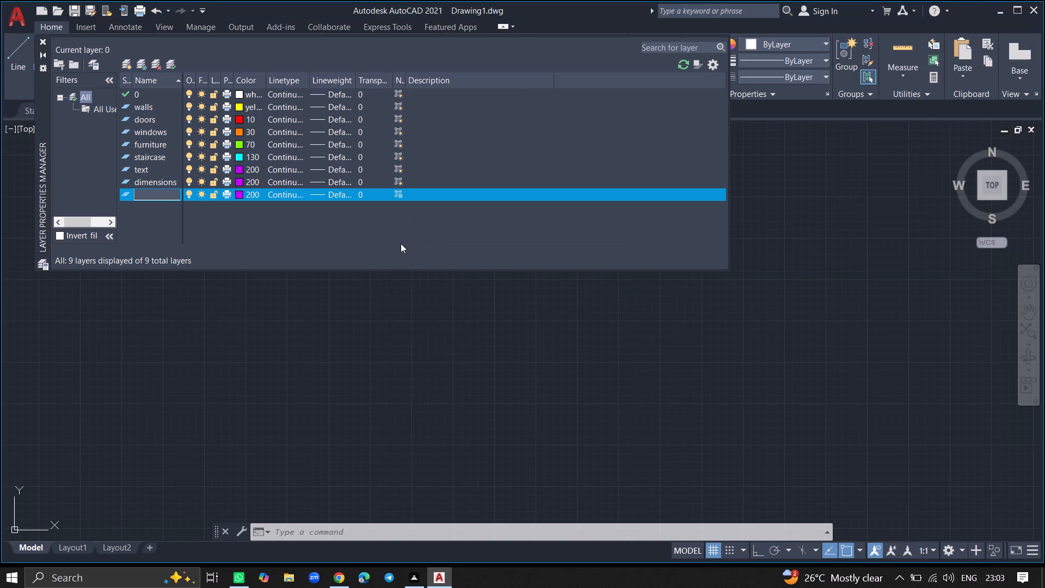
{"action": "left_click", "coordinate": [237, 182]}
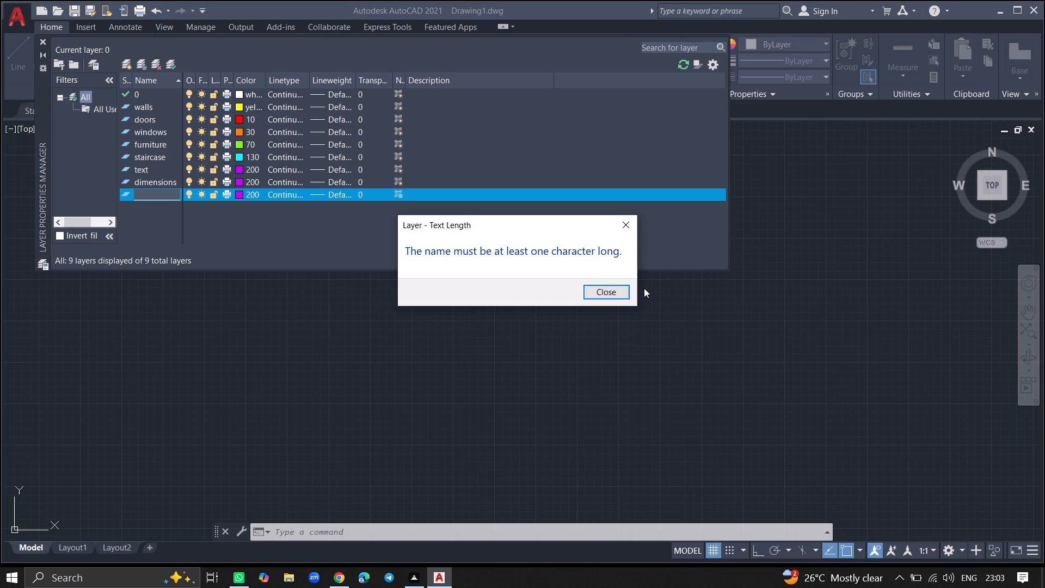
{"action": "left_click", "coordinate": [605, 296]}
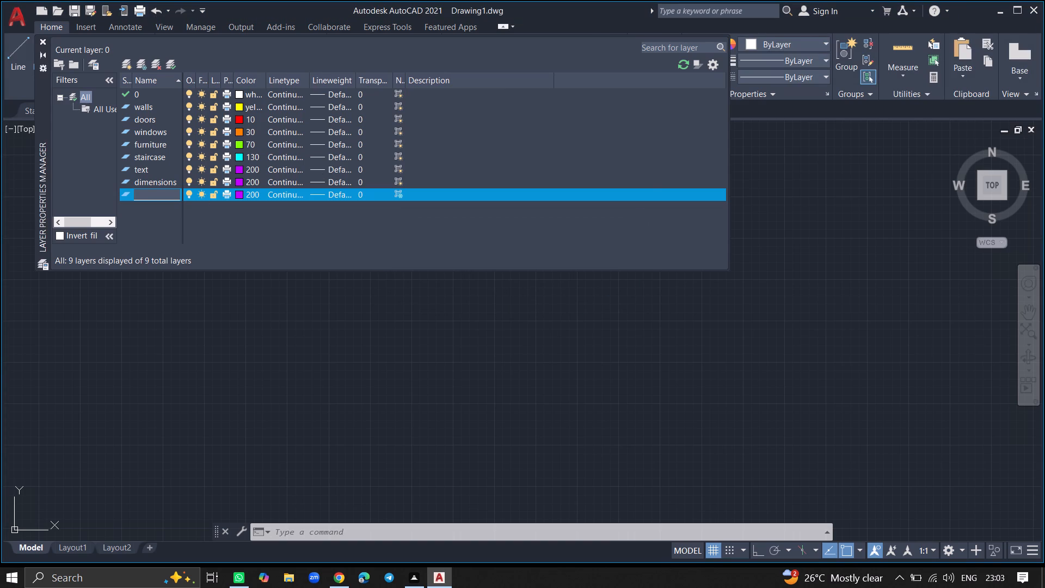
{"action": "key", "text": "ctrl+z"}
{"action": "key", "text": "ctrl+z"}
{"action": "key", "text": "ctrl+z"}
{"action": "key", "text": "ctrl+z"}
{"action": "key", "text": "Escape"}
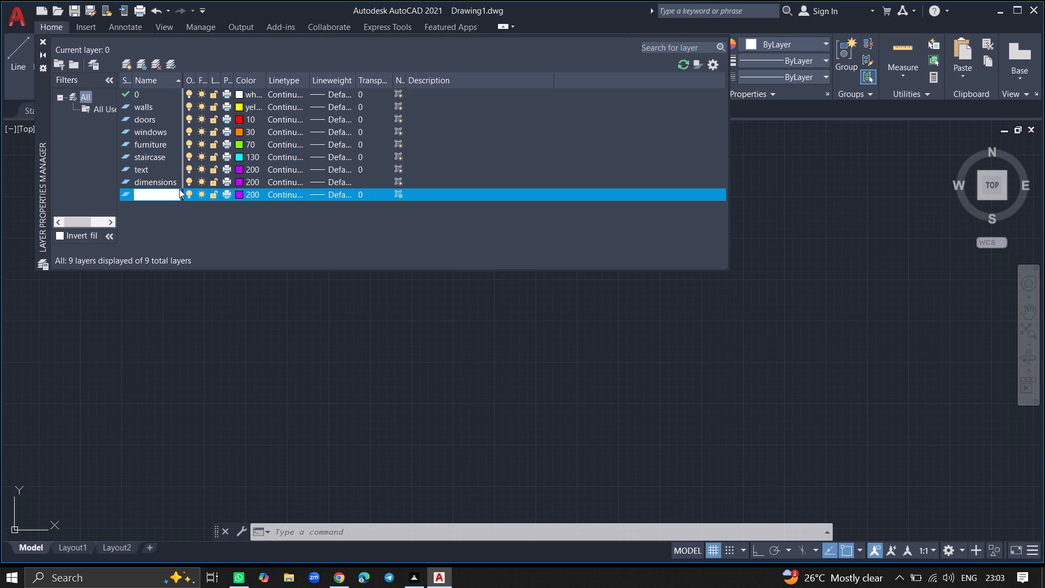
Set the dimensions layer's colour to blue (index color 150).
{"action": "left_click", "coordinate": [157, 179]}
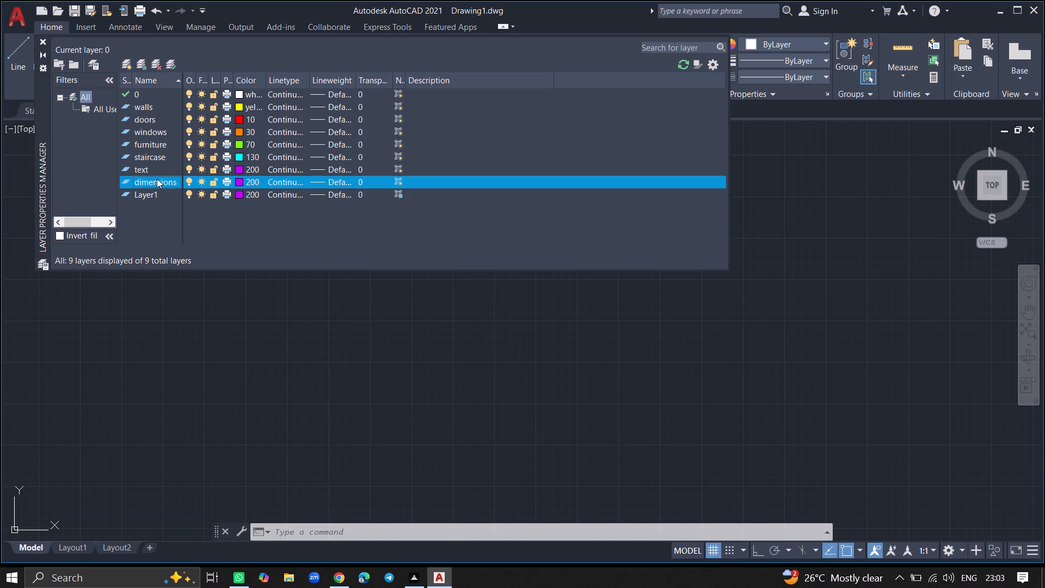
{"action": "left_click", "coordinate": [238, 179]}
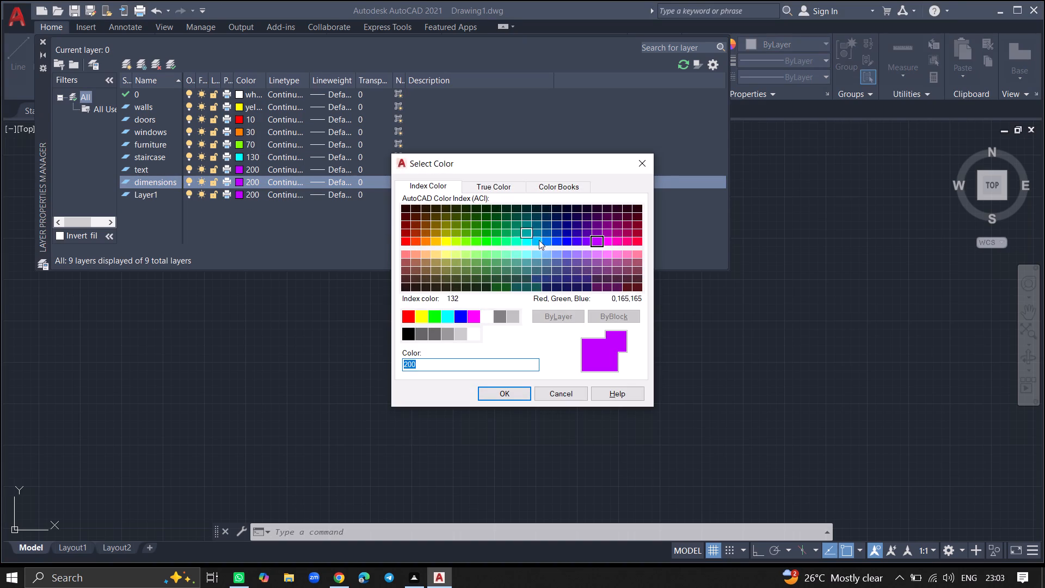
{"action": "left_click", "coordinate": [546, 241]}
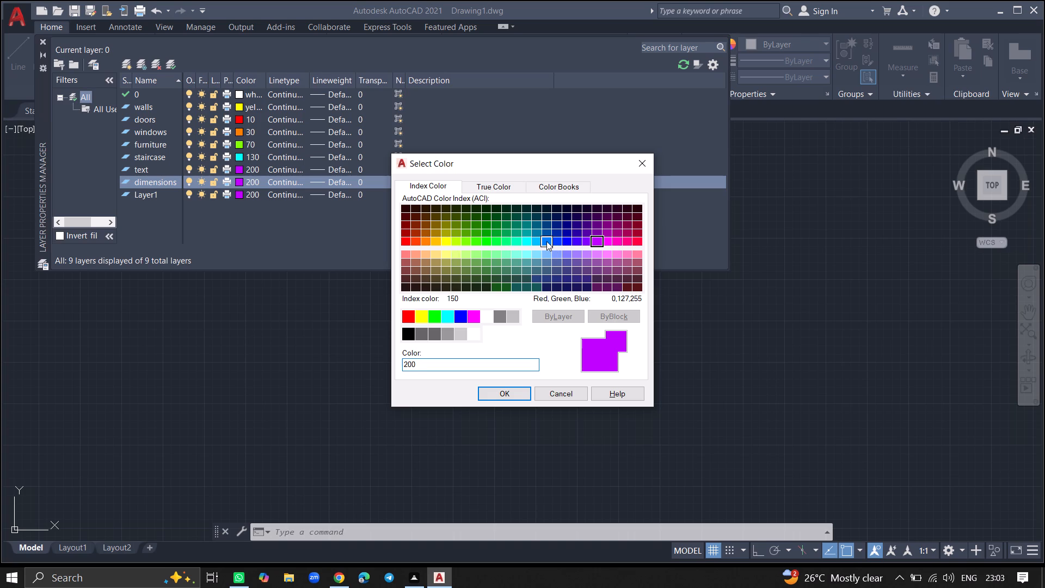
{"action": "left_click", "coordinate": [499, 392]}
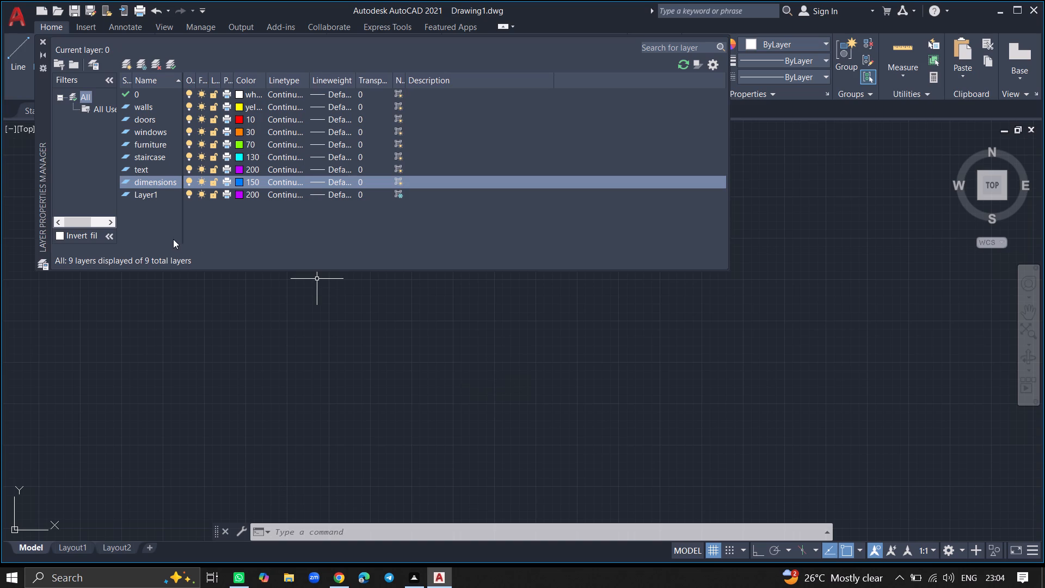
Rename Layer1, below the dimensions layer, as vechicle.
{"action": "left_click", "coordinate": [151, 197]}
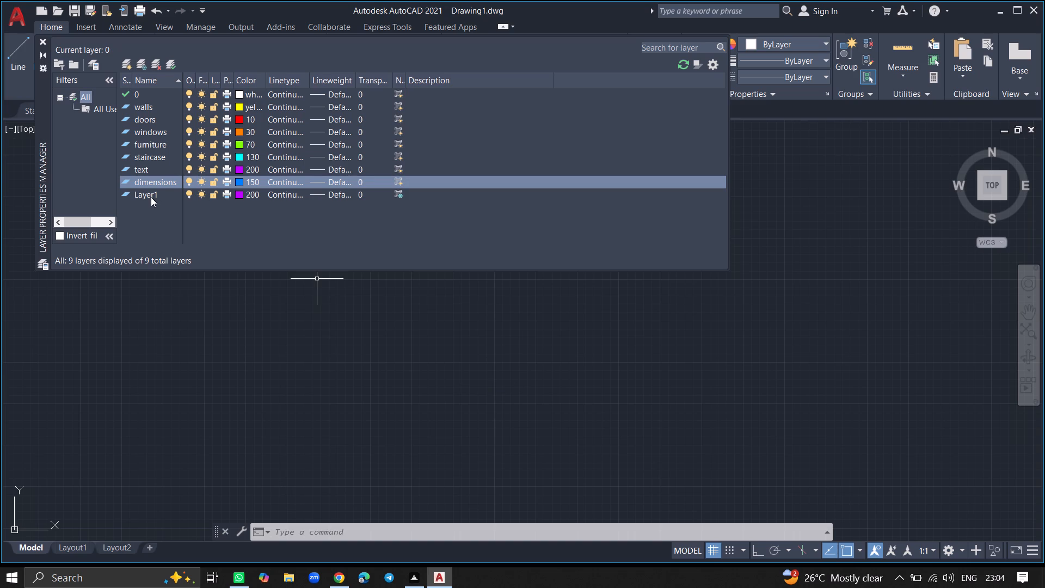
{"action": "left_click", "coordinate": [151, 197]}
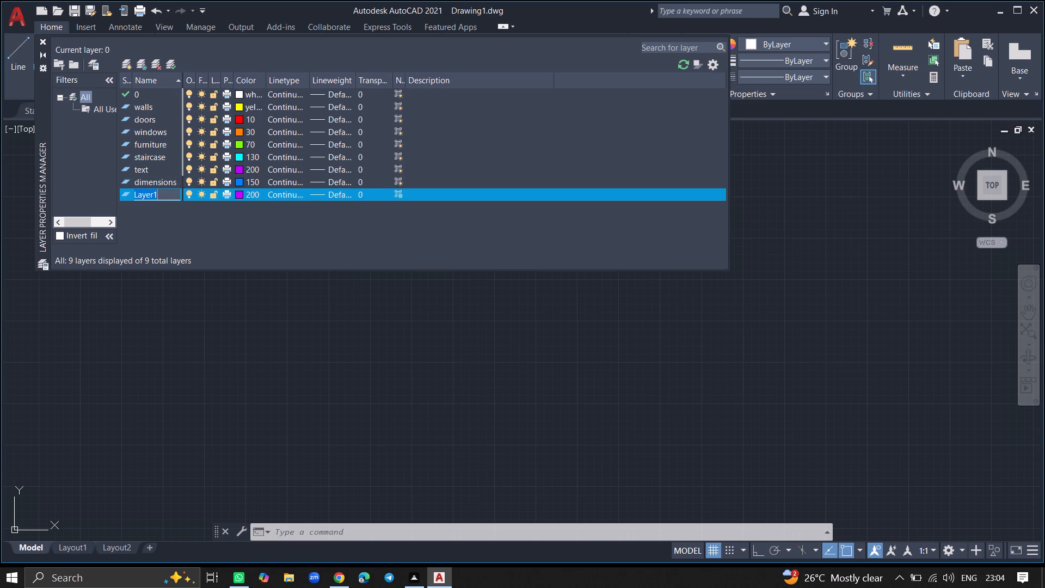
{"action": "key", "text": "BackSpace"}
{"action": "key", "text": "BackSpace"}
{"action": "key", "text": "BackSpace"}
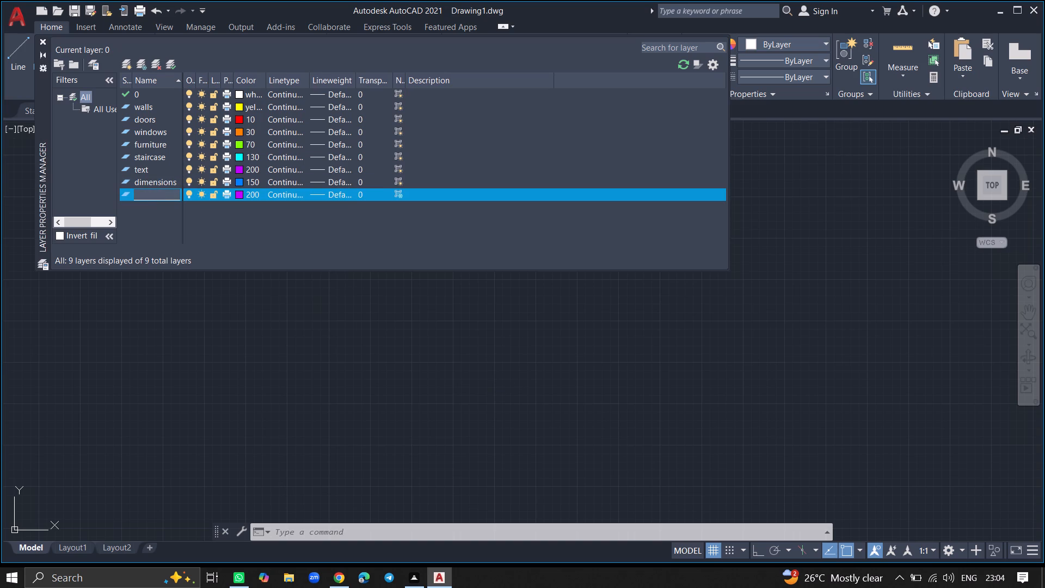
{"action": "type", "text": "vechicle"}
{"action": "key", "text": "a"}
{"action": "key", "text": "BackSpace"}
{"action": "key", "text": "s"}
{"action": "key", "text": "BackSpace"}
Set the vechicle layer's colour to blue (index color 170) and toggle off its freeze in new viewports.
{"action": "left_click", "coordinate": [240, 194]}
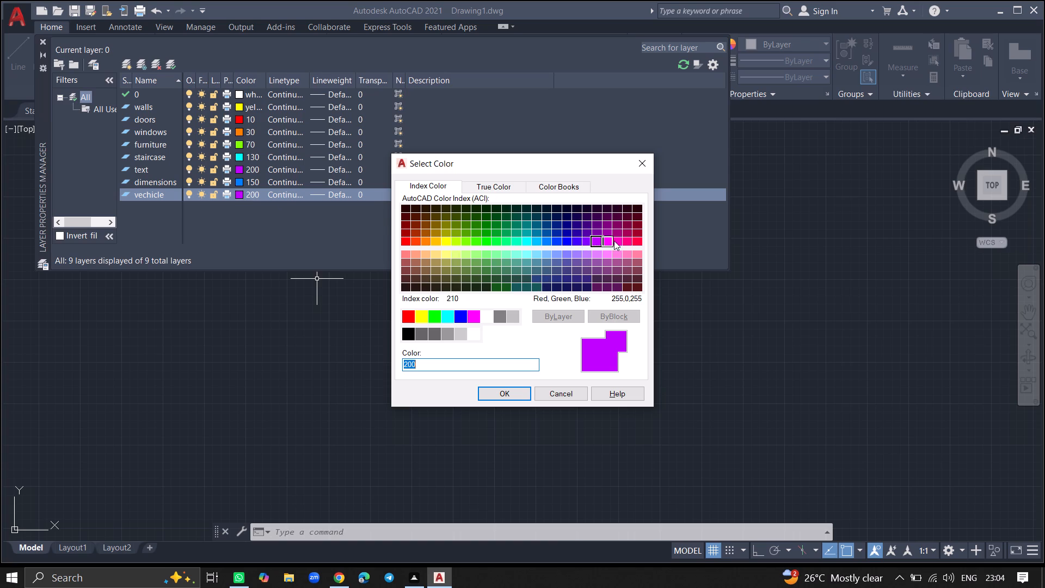
{"action": "left_click", "coordinate": [563, 245]}
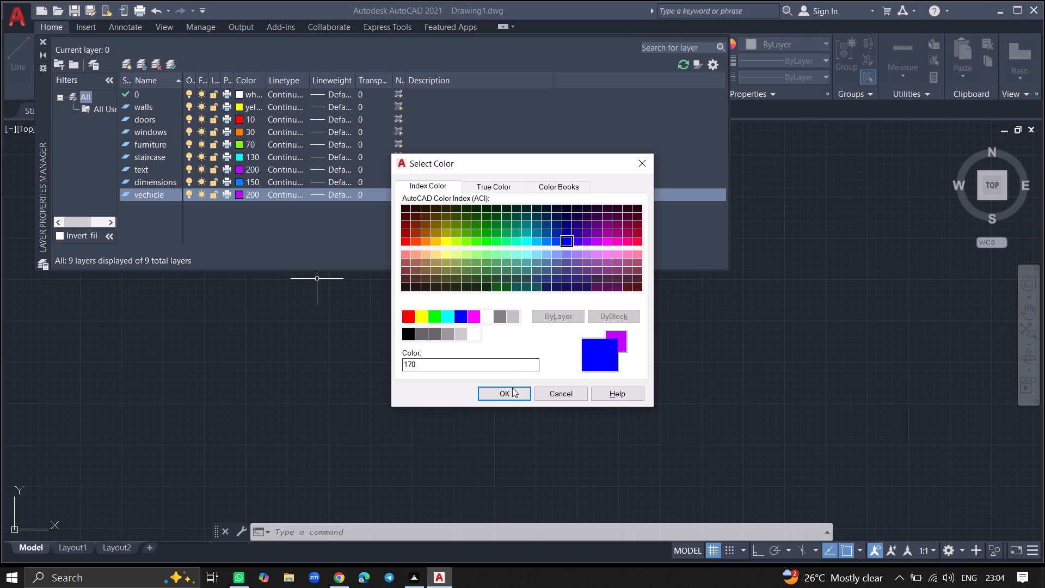
{"action": "left_click", "coordinate": [512, 396]}
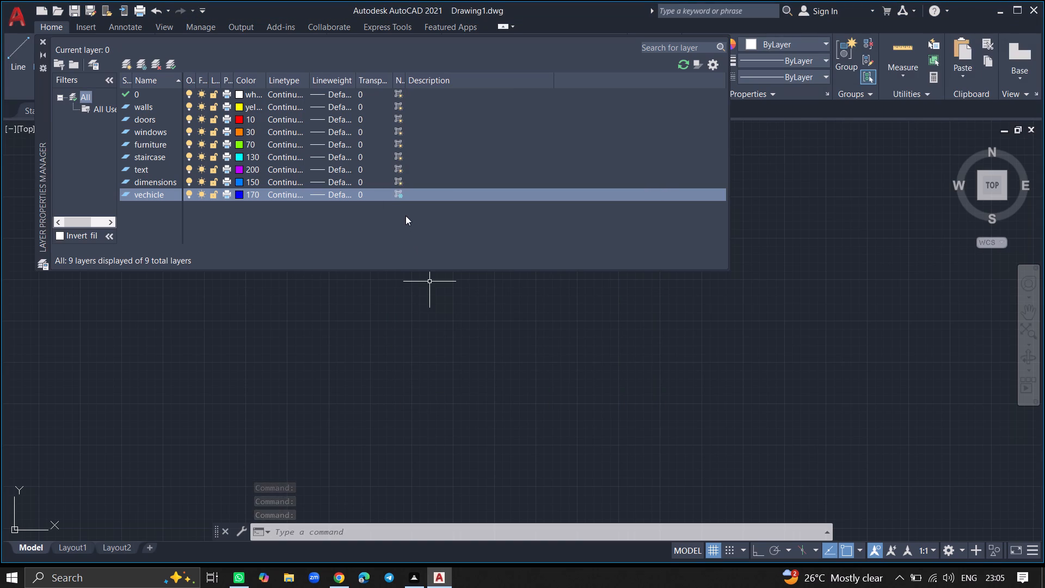
{"action": "left_click", "coordinate": [398, 194]}
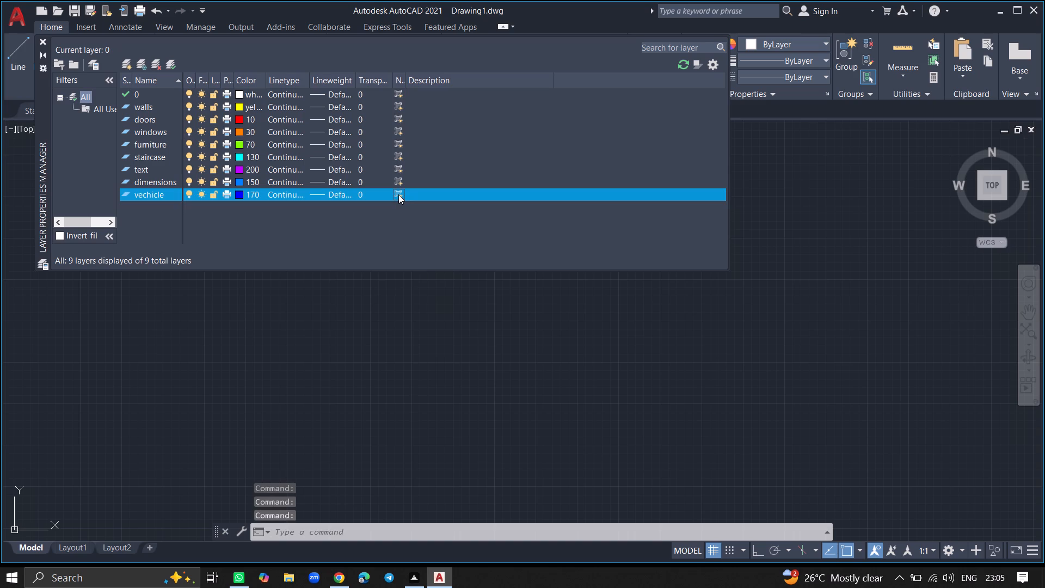
Make the walls layer current and close the layer properties manager.
{"action": "double_click", "coordinate": [161, 103]}
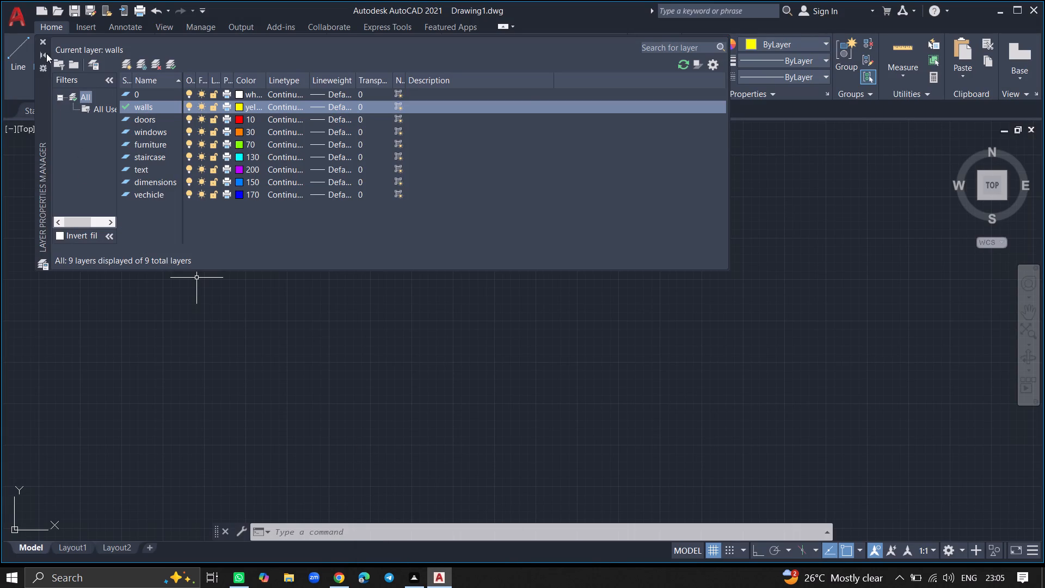
{"action": "left_click", "coordinate": [44, 38]}
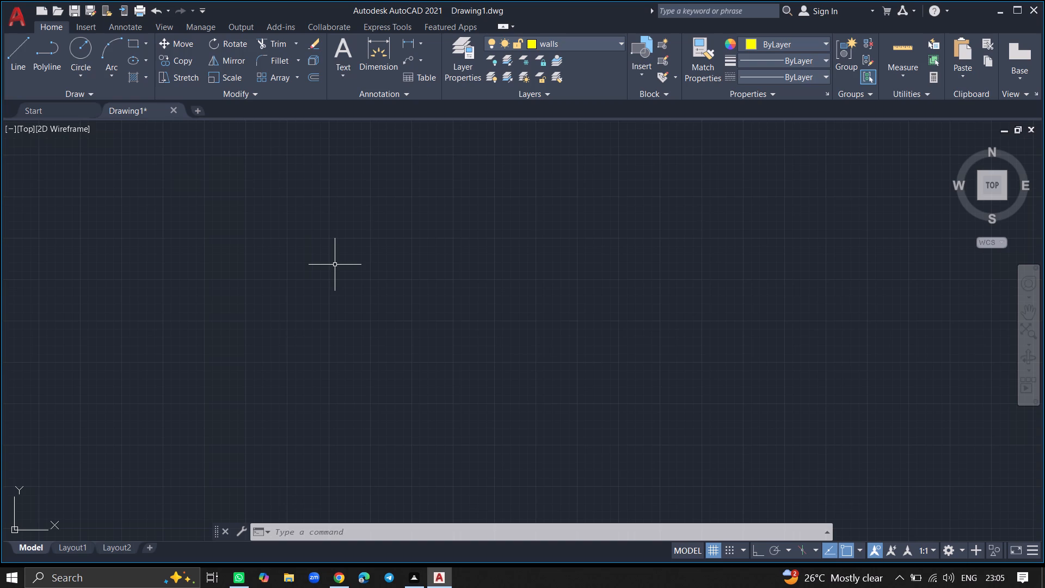
Draw a vertical construction line (XLINE) through a point near the middle of the drawing area.
{"action": "type", "text": "xl"}
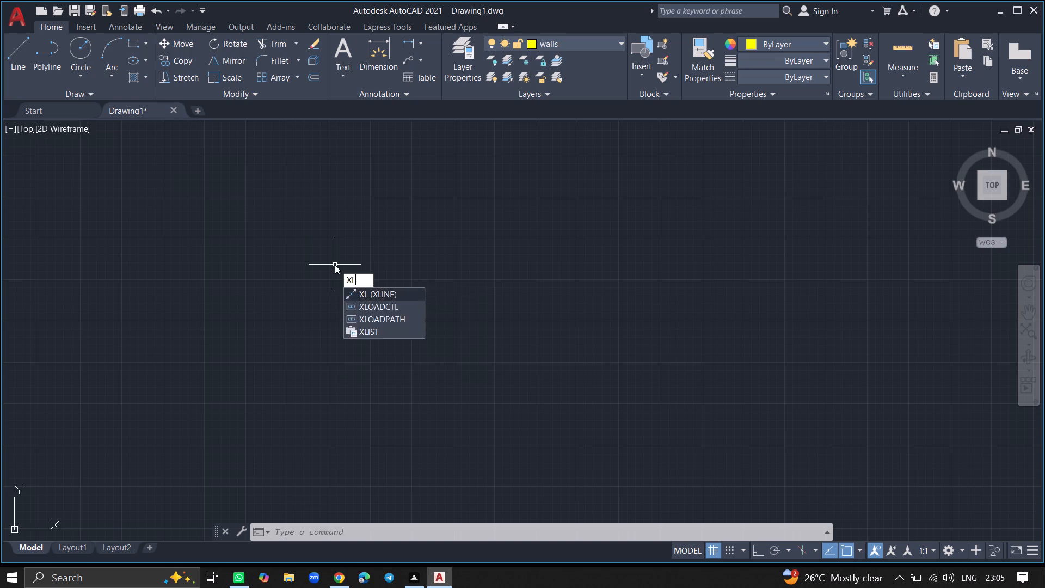
{"action": "key", "text": "Return"}
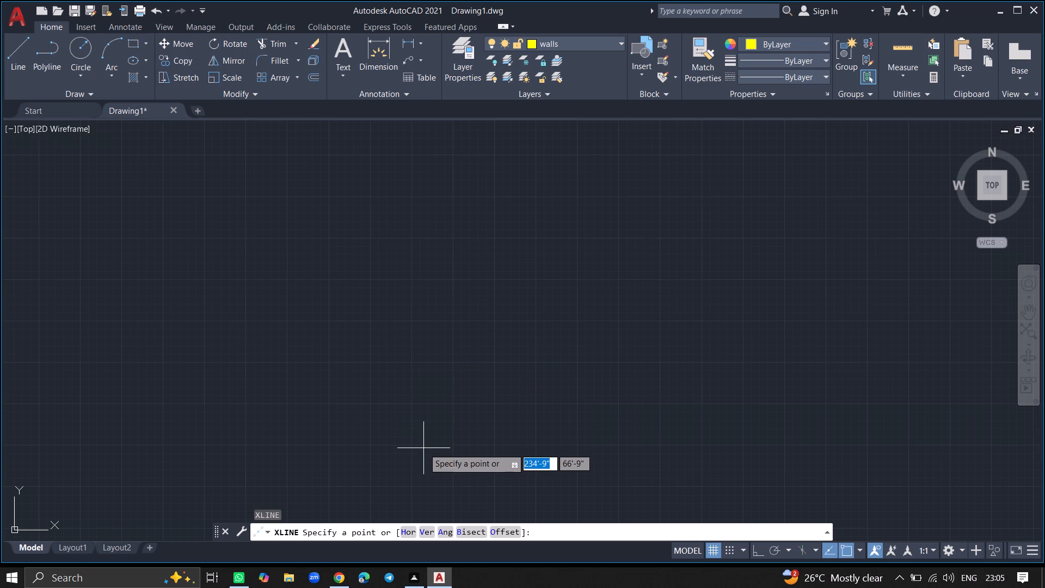
{"action": "left_click", "coordinate": [429, 528]}
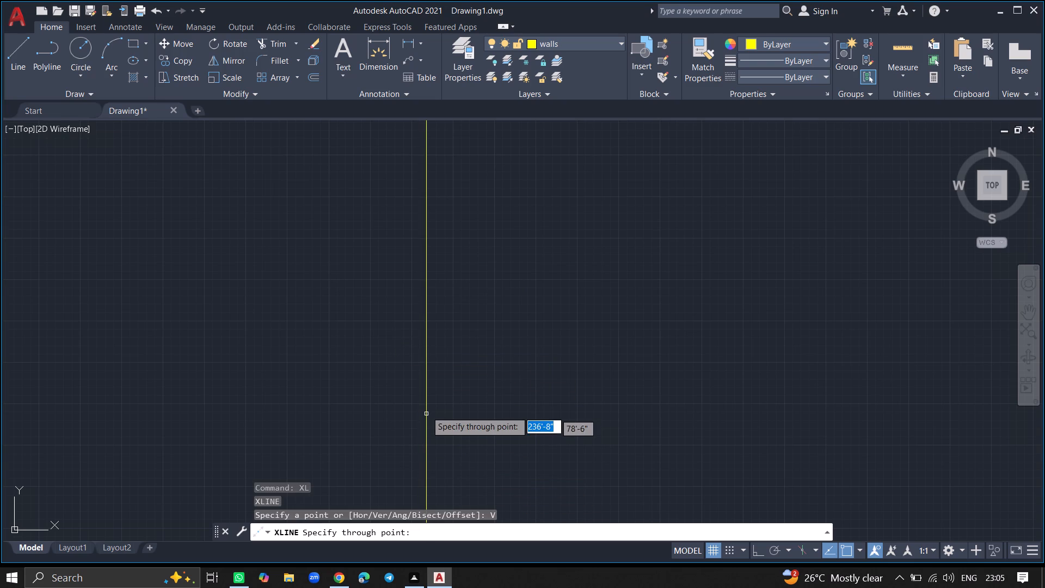
{"action": "left_click", "coordinate": [426, 333]}
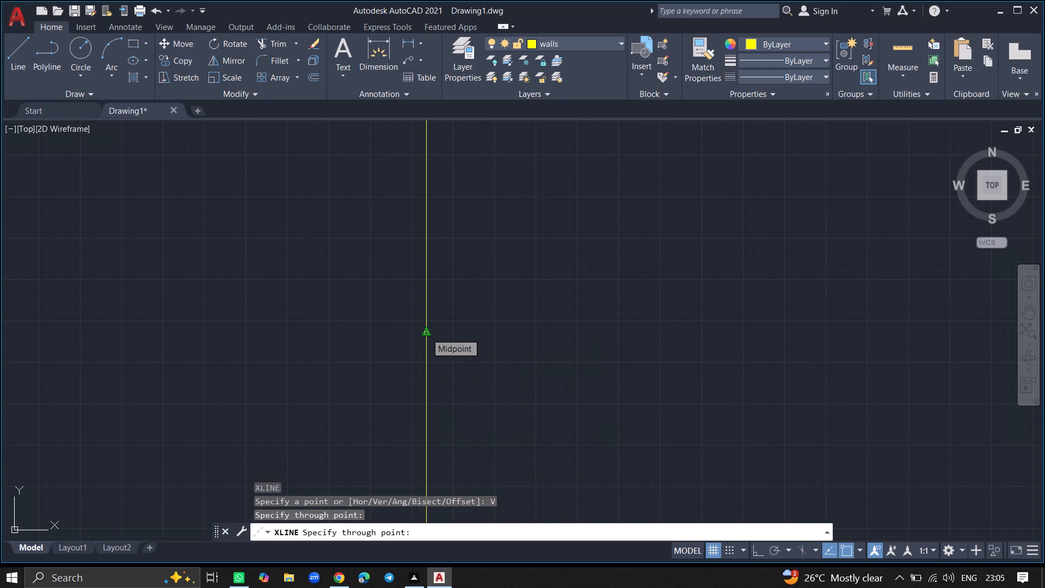
{"action": "key", "text": "Return"}
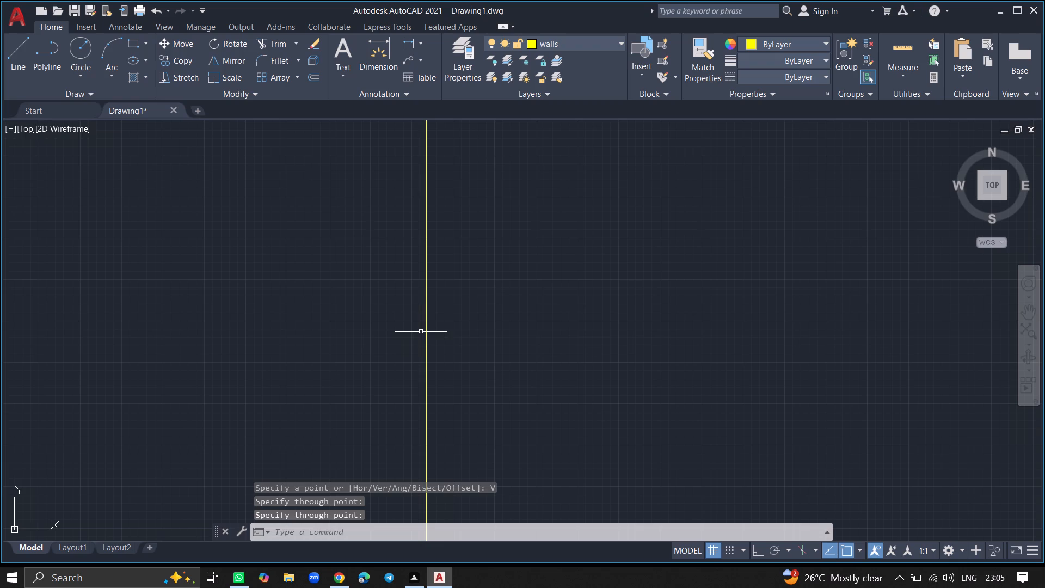
Draw a horizontal construction line (XLINE) through the midpoint of the vertical construction line.
{"action": "type", "text": "xl"}
{"action": "key", "text": "Return"}
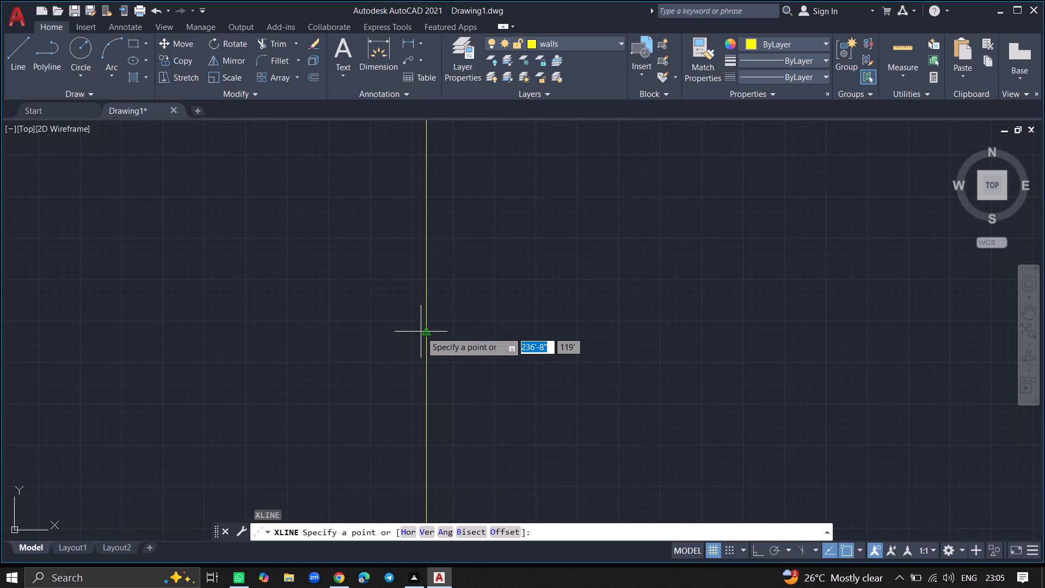
{"action": "left_click", "coordinate": [408, 531]}
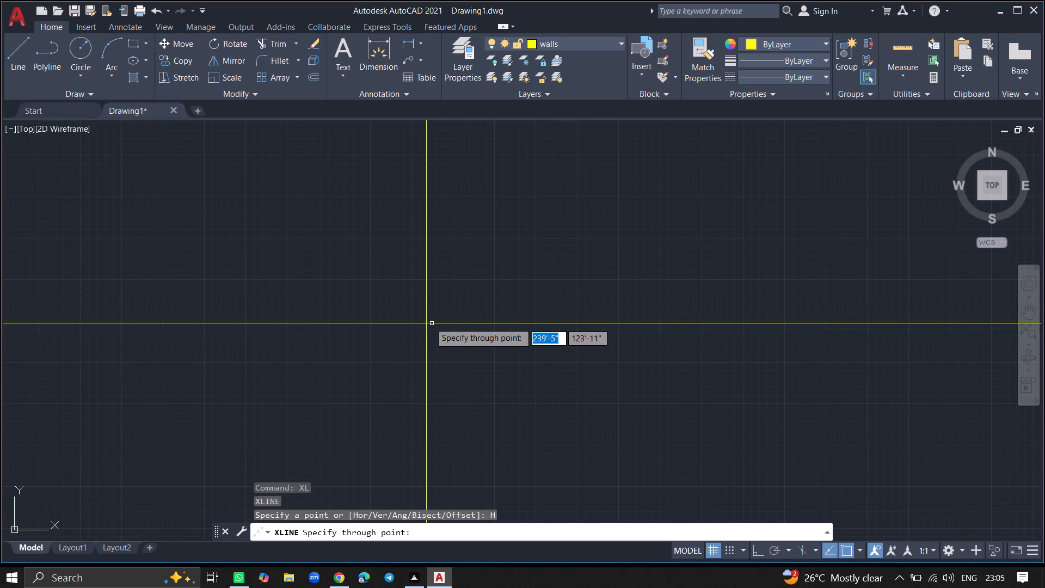
{"action": "left_click", "coordinate": [426, 330]}
{"action": "key", "text": "Return"}
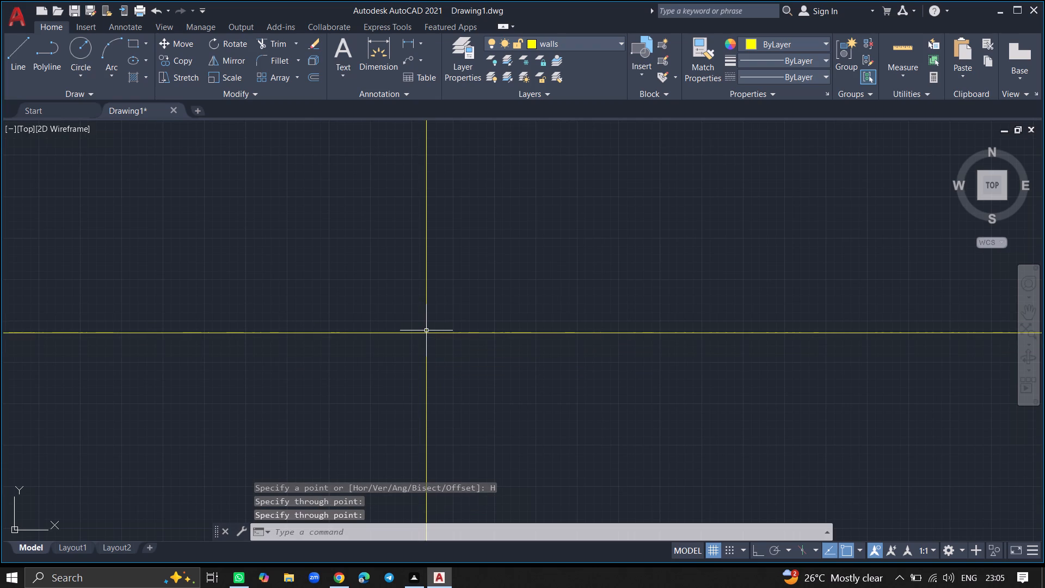
Offset the vertical construction line 9" to its right and the horizontal construction line 9" downward.
{"action": "type", "text": "off"}
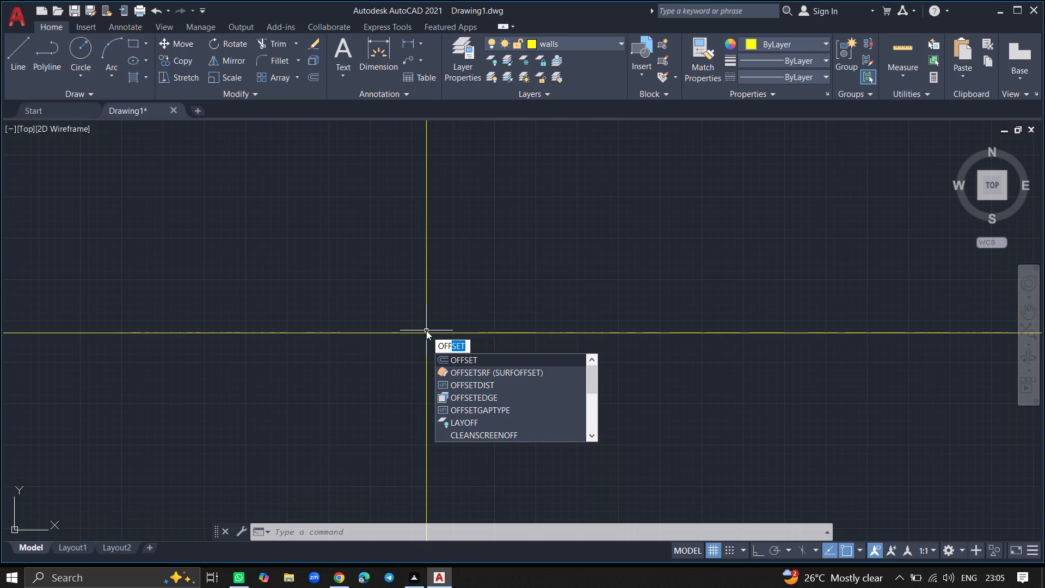
{"action": "left_click", "coordinate": [445, 355]}
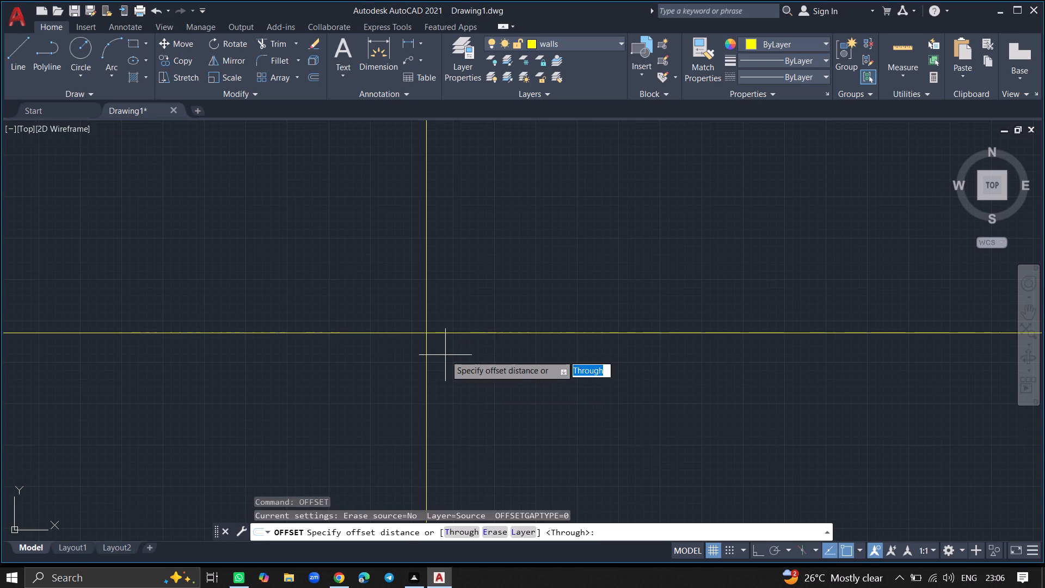
{"action": "key", "text": "9"}
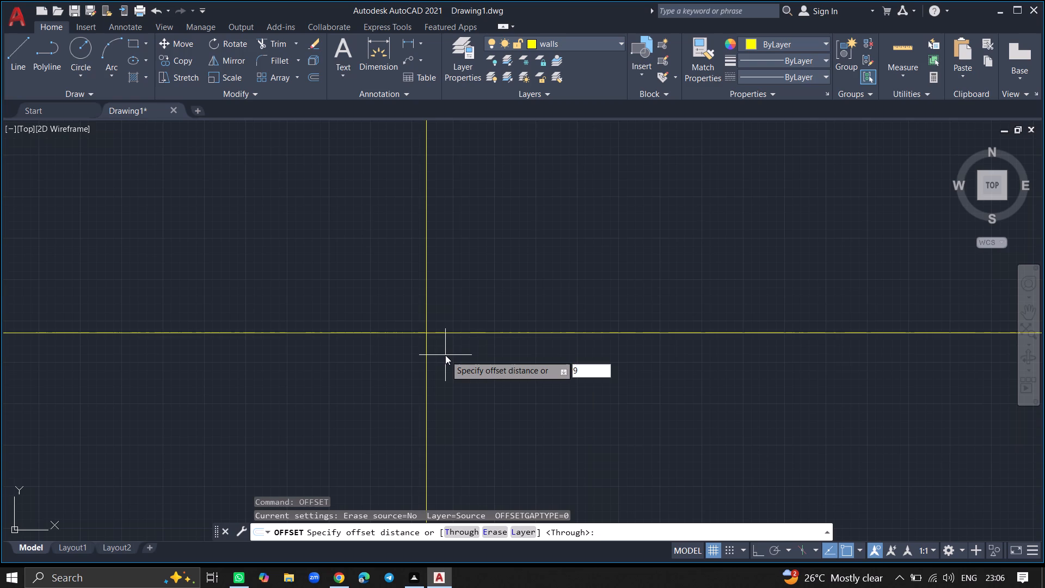
{"action": "key", "text": "shift+quotedbl"}
{"action": "key", "text": "Return"}
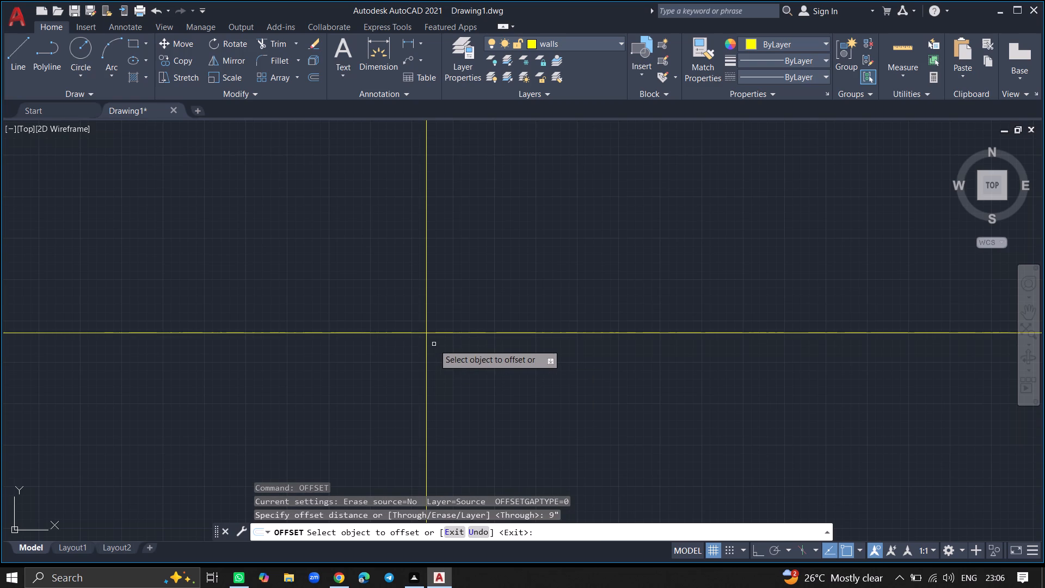
{"action": "left_click", "coordinate": [426, 309]}
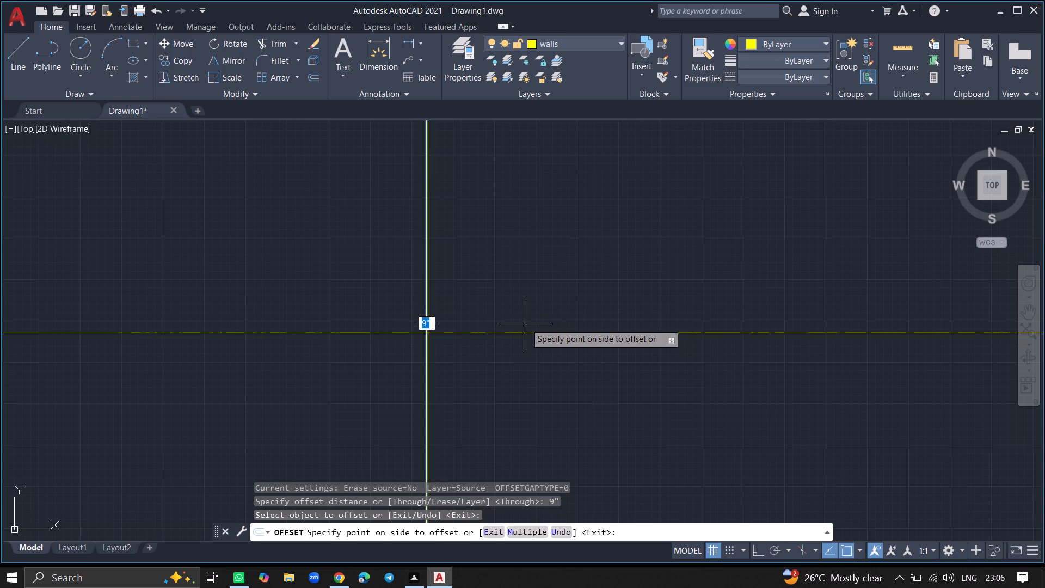
{"action": "left_click", "coordinate": [526, 323]}
{"action": "scroll", "coordinate": [478, 352], "scroll_direction": "up", "scroll_amount": 7, "text": "ctrl"}
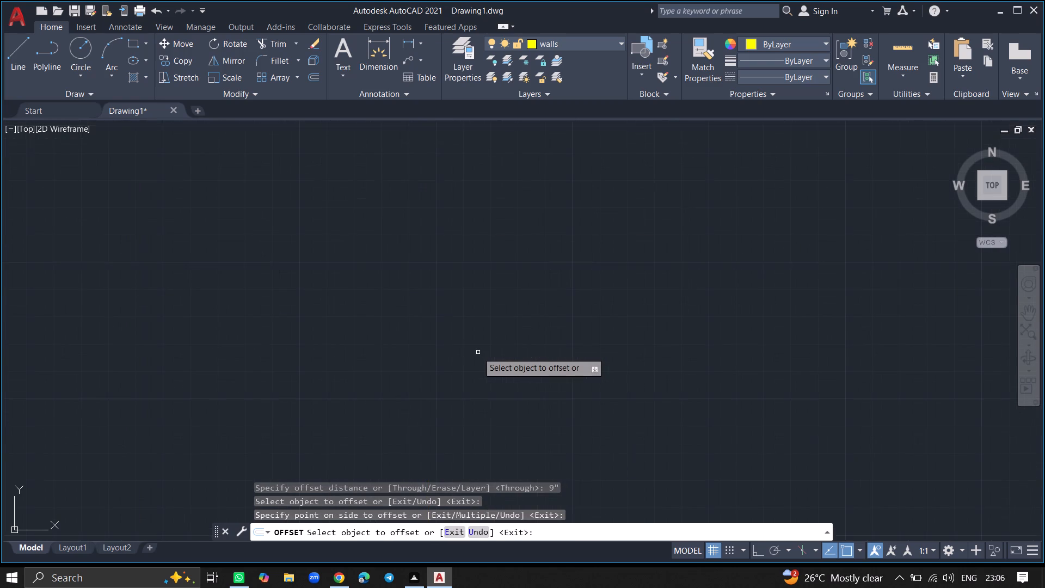
{"action": "scroll", "coordinate": [478, 352], "scroll_direction": "down", "scroll_amount": 2, "text": "ctrl"}
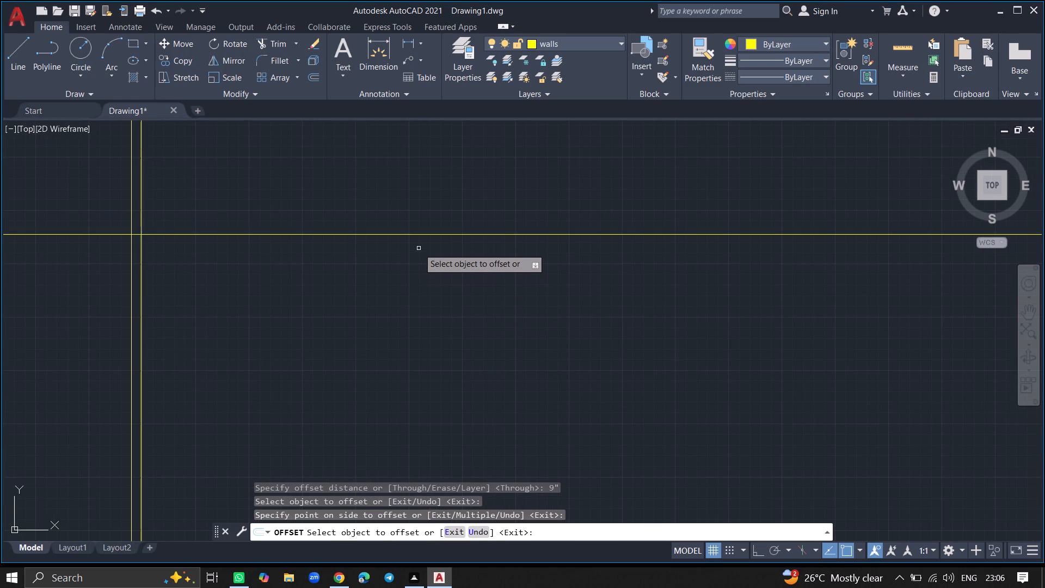
{"action": "left_click", "coordinate": [419, 234]}
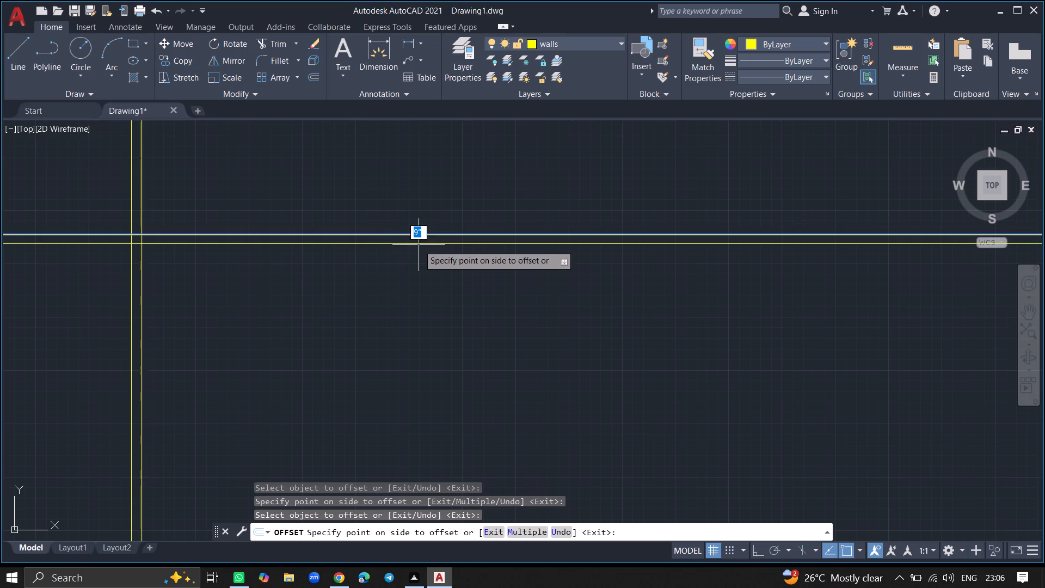
{"action": "left_click", "coordinate": [405, 360]}
{"action": "key", "text": "Return"}
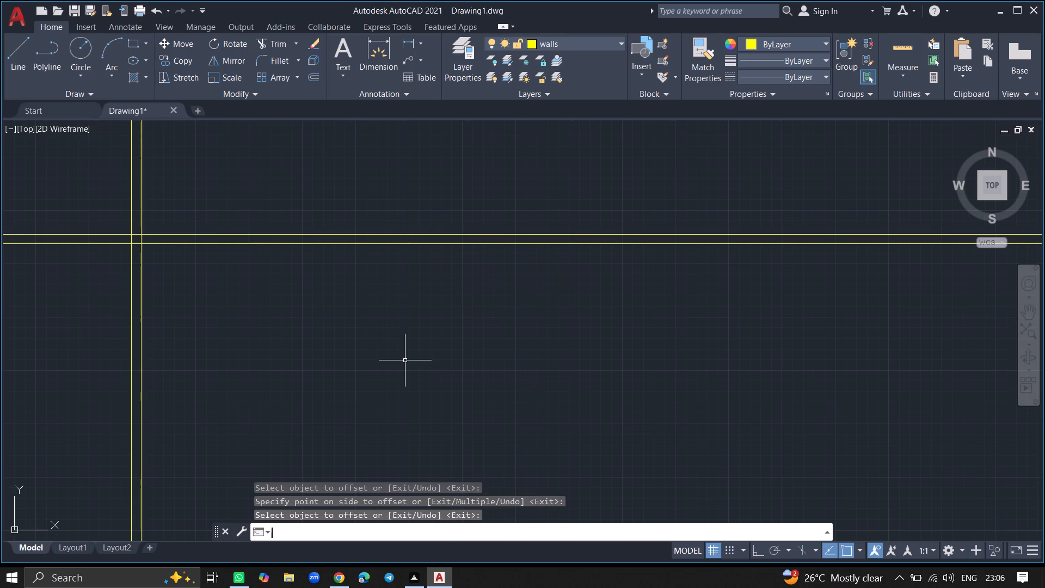
Save the drawing in the Documents folder under the file name HOUSE D.
{"action": "key", "text": "ctrl+s"}
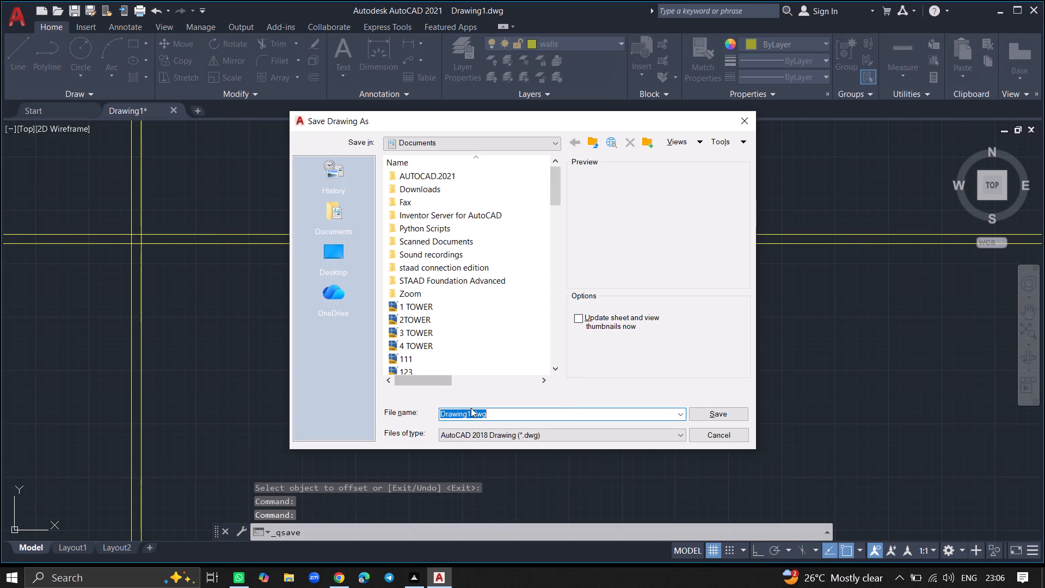
{"action": "left_click", "coordinate": [493, 415]}
{"action": "key", "text": "BackSpace"}
{"action": "key", "text": "BackSpace"}
{"action": "key", "text": "BackSpace"}
{"action": "key", "text": "BackSpace"}
{"action": "key", "text": "BackSpace"}
{"action": "key", "text": "BackSpace"}
{"action": "key", "text": "BackSpace"}
{"action": "key", "text": "BackSpace"}
{"action": "key", "text": "BackSpace"}
{"action": "key", "text": "BackSpace"}
{"action": "key", "text": "BackSpace"}
{"action": "key", "text": "BackSpace"}
{"action": "key", "text": "BackSpace"}
{"action": "key", "text": "BackSpace"}
{"action": "key", "text": "BackSpace"}
{"action": "key", "text": "BackSpace"}
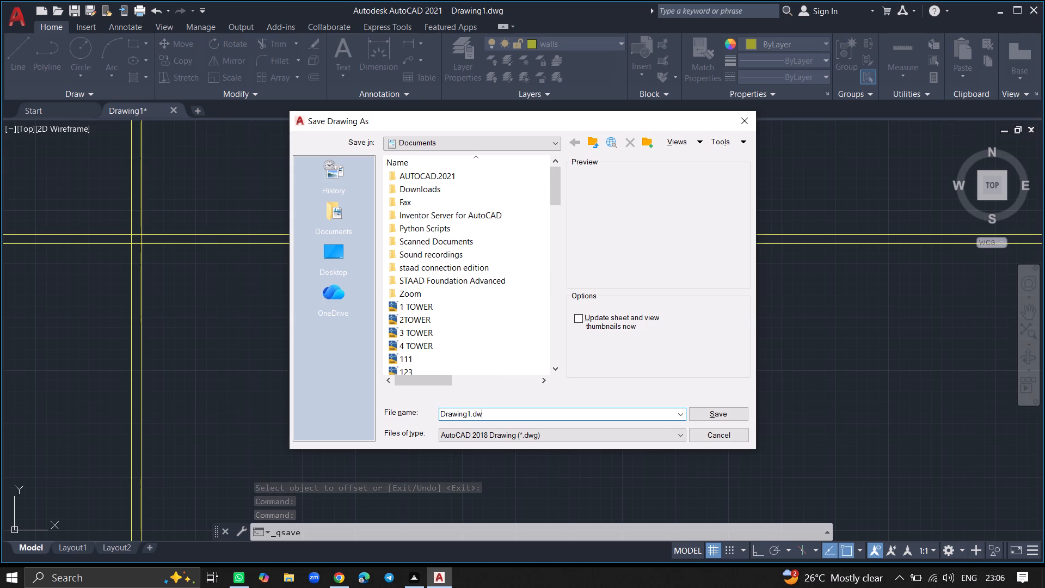
{"action": "type", "text": "ho"}
{"action": "key", "text": "u"}
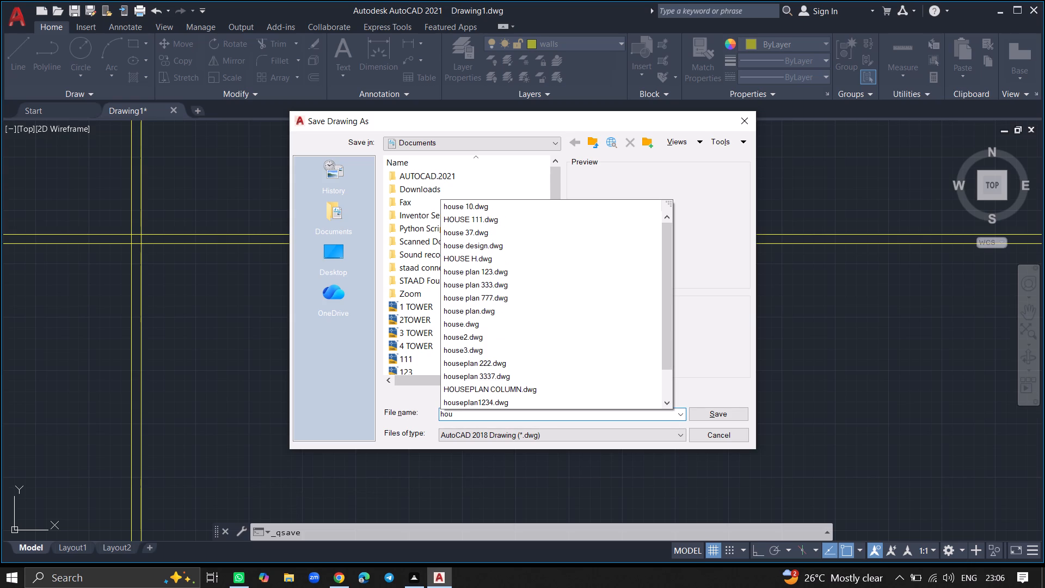
{"action": "key", "text": "BackSpace"}
{"action": "key", "text": "BackSpace"}
{"action": "key", "text": "BackSpace"}
{"action": "key", "text": "BackSpace"}
{"action": "key", "text": "BackSpace"}
{"action": "key", "text": "BackSpace"}
{"action": "key", "text": "BackSpace"}
{"action": "key", "text": "BackSpace"}
{"action": "key", "text": "BackSpace"}
{"action": "key", "text": "BackSpace"}
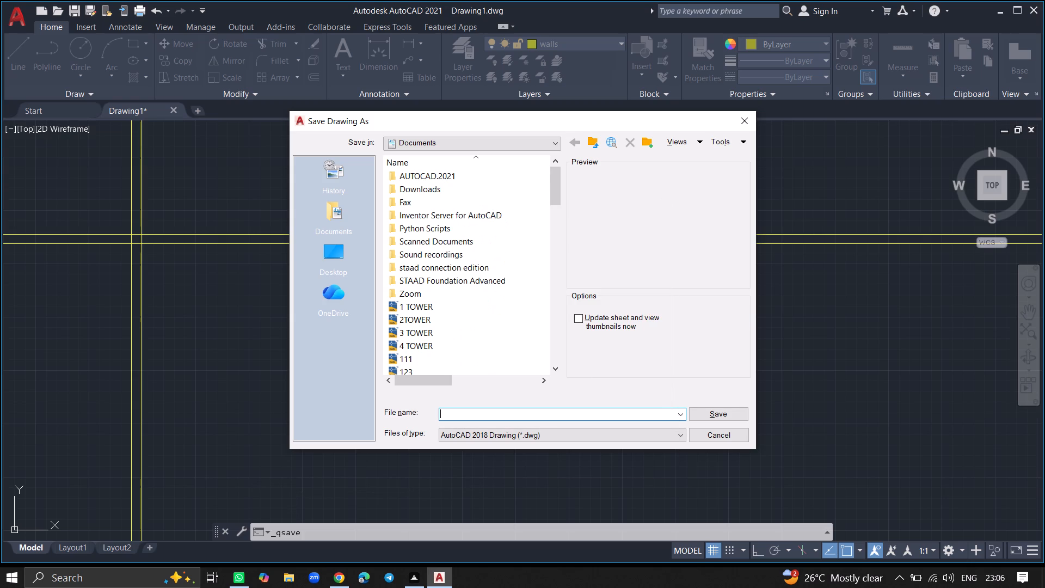
{"action": "type", "text": "HOU"}
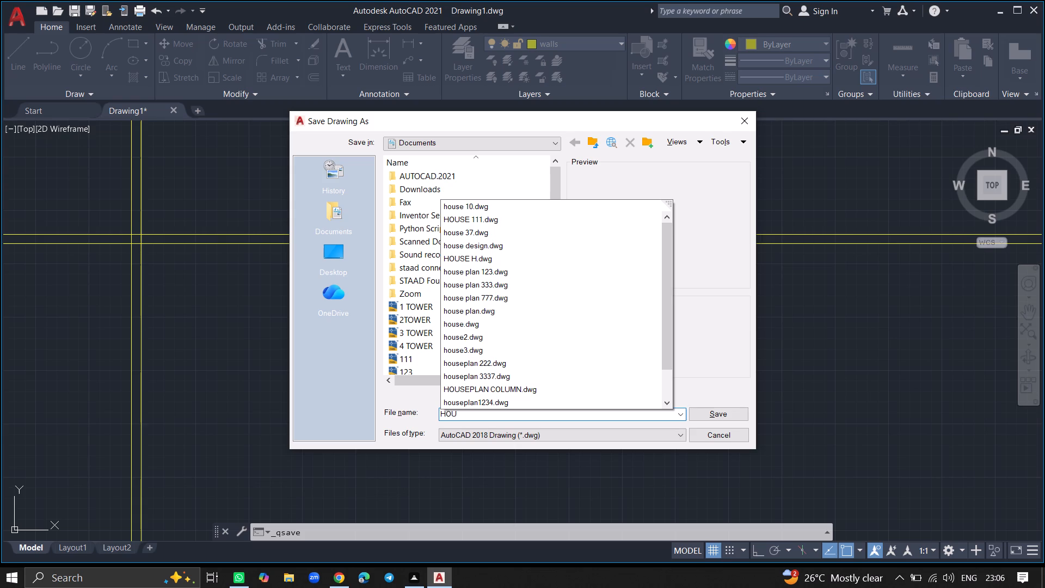
{"action": "type", "text": "SW"}
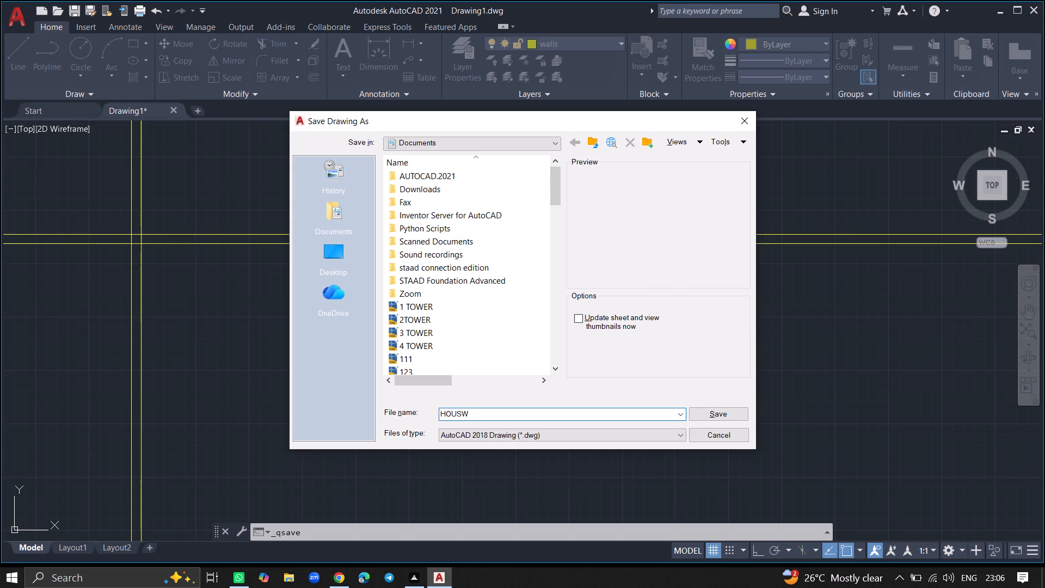
{"action": "key", "text": "BackSpace"}
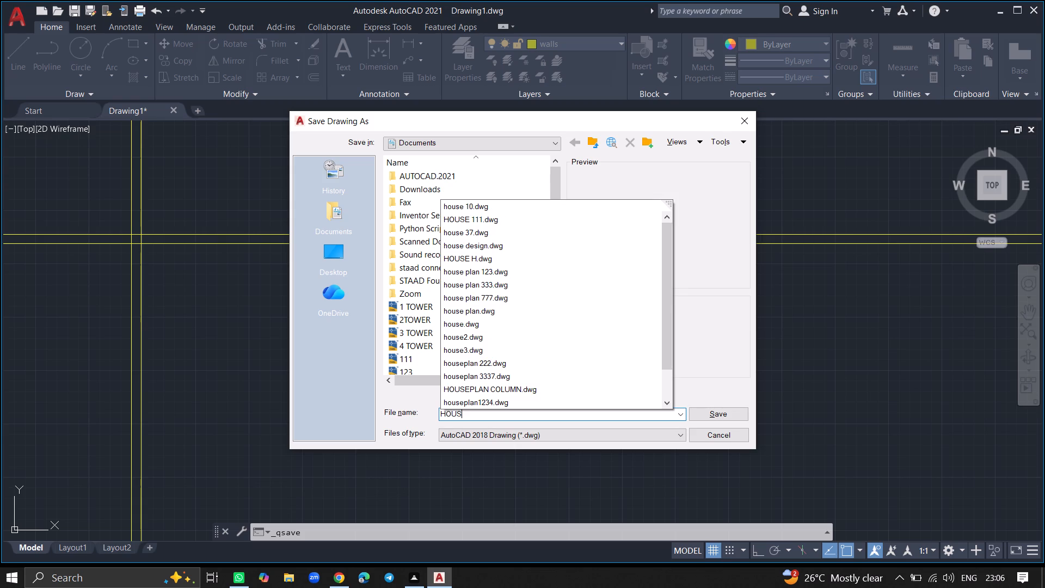
{"action": "key", "text": "e"}
{"action": "key", "text": "space"}
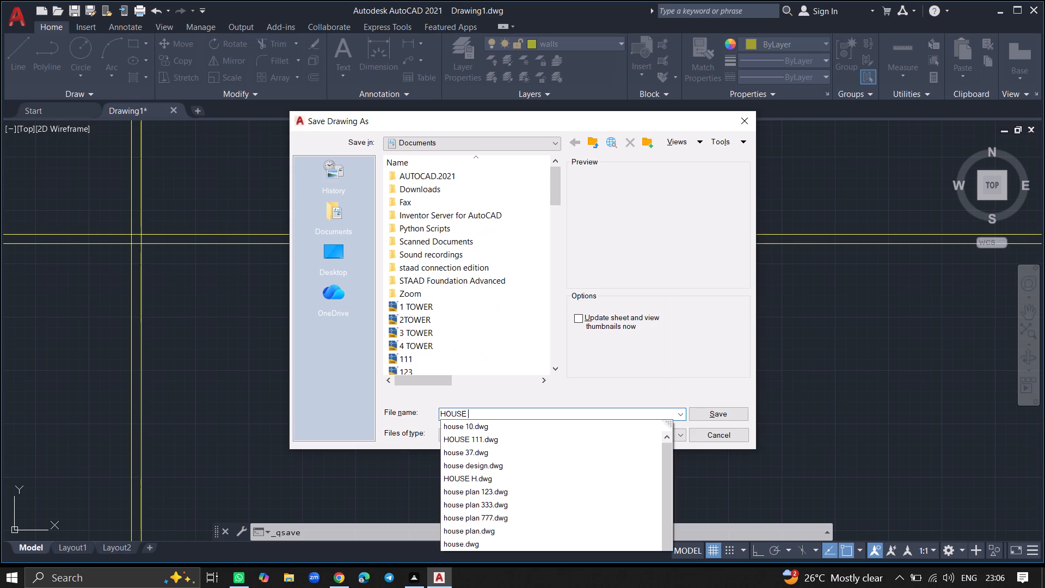
{"action": "key", "text": "1"}
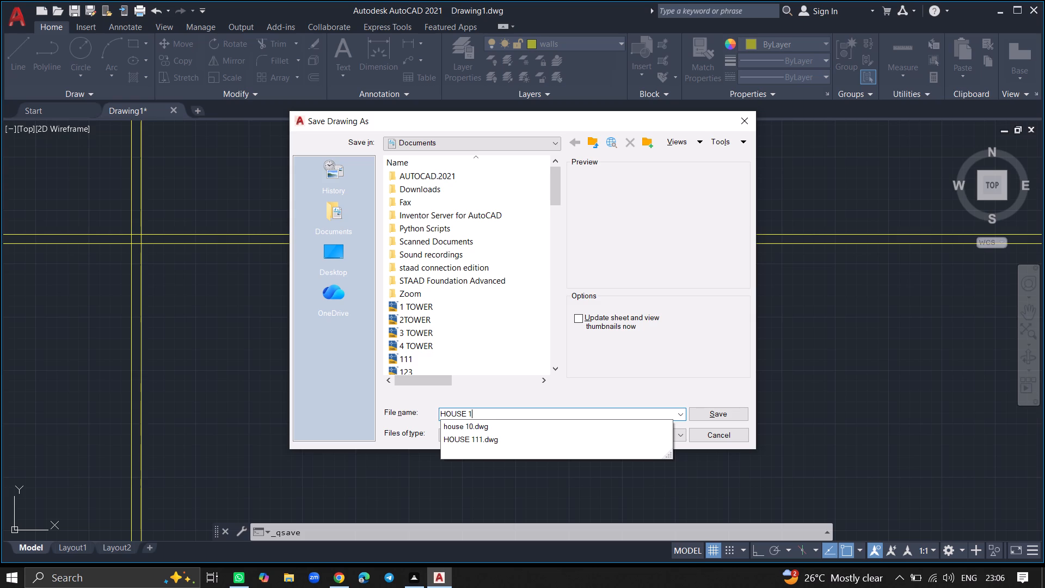
{"action": "key", "text": "BackSpace"}
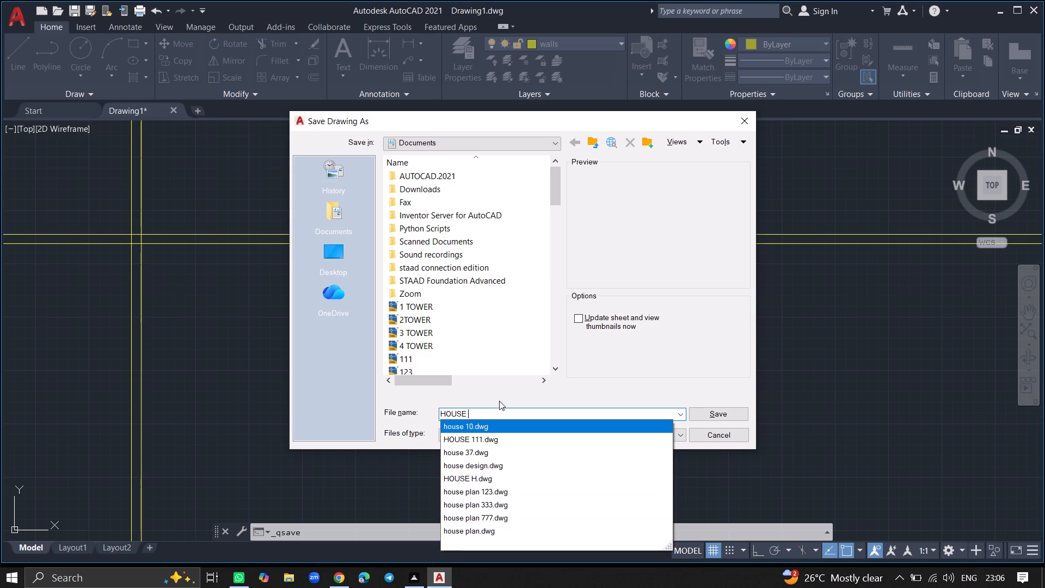
{"action": "left_click", "coordinate": [489, 416]}
{"action": "key", "text": "d"}
{"action": "key", "text": "space"}
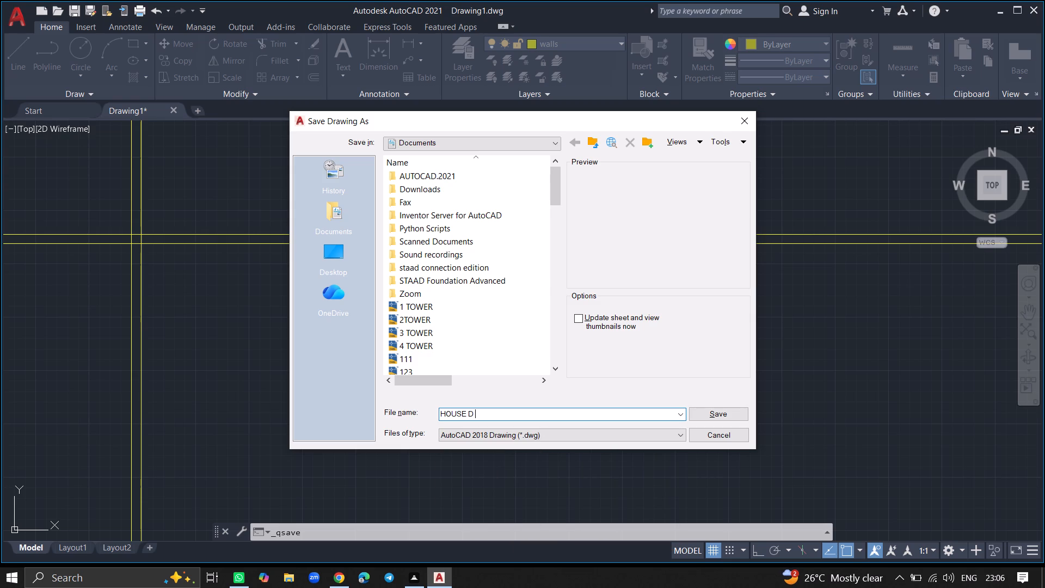
{"action": "left_click", "coordinate": [711, 409]}
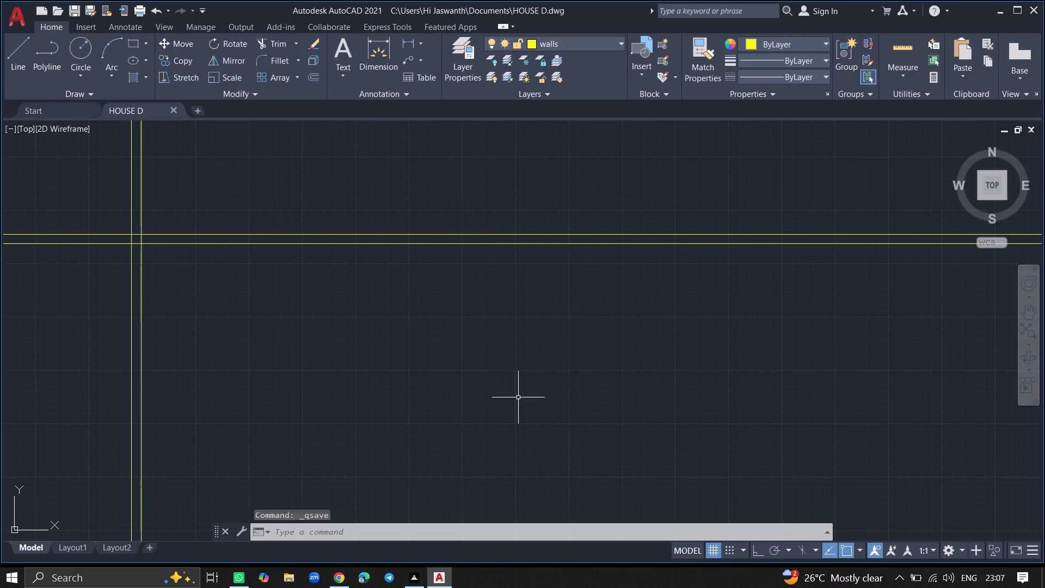
Trim the two vertical lines above the horizontal pair and the two horizontal lines left of the vertical pair to form the outer wall corner.
{"action": "scroll", "coordinate": [509, 396], "scroll_direction": "down", "scroll_amount": 3, "text": "ctrl"}
{"action": "scroll", "coordinate": [414, 327], "scroll_direction": "up", "scroll_amount": 4, "text": "ctrl"}
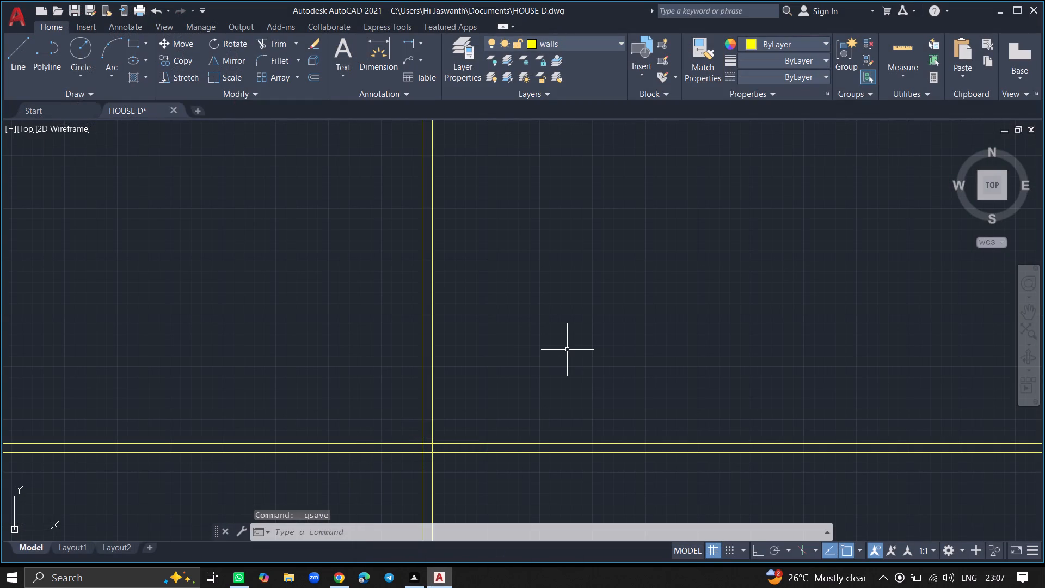
{"action": "type", "text": "TRIM"}
{"action": "key", "text": "Return"}
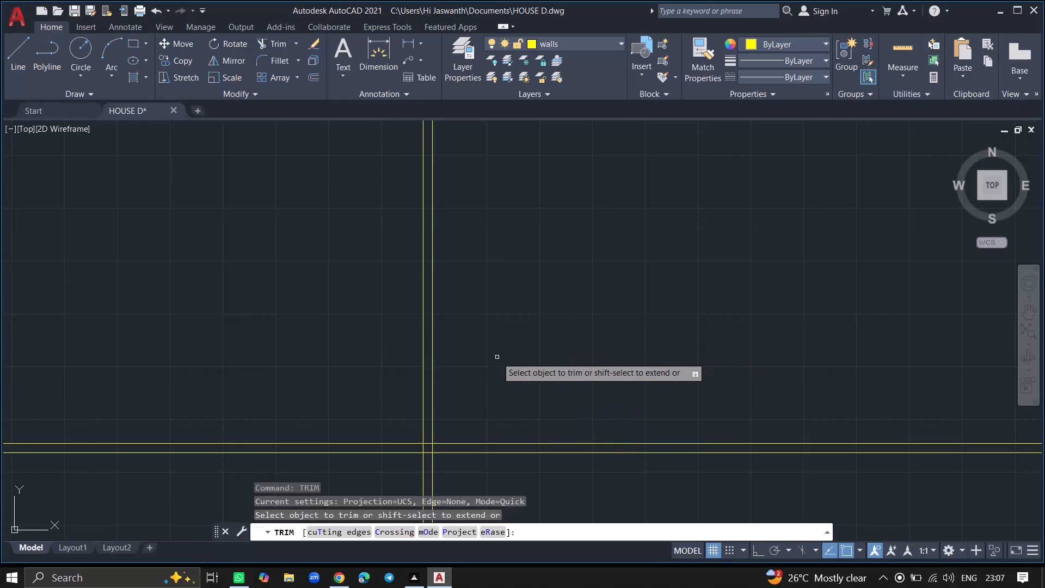
{"action": "left_click", "coordinate": [433, 368]}
{"action": "left_click", "coordinate": [423, 367]}
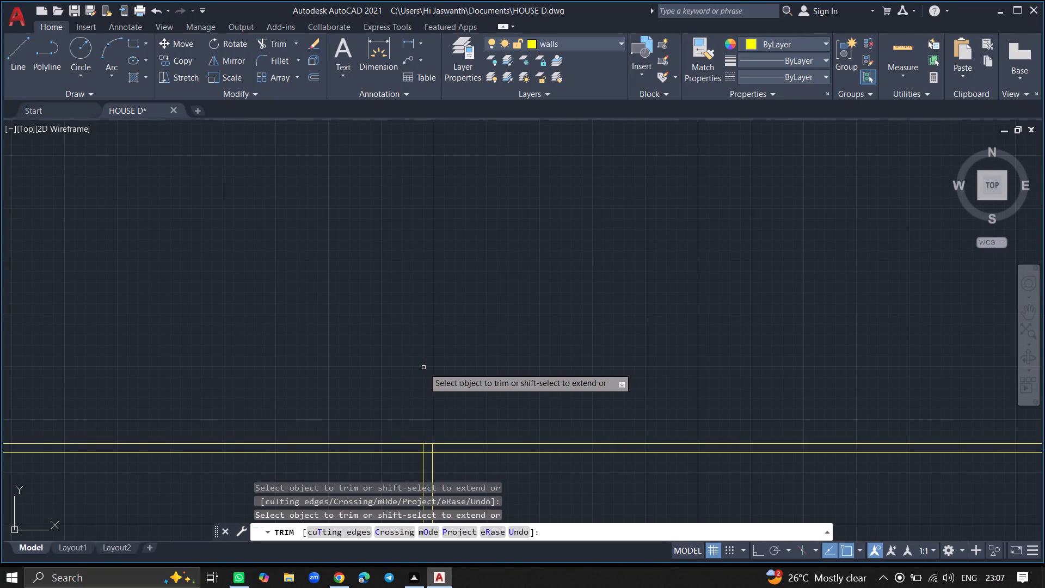
{"action": "left_click", "coordinate": [327, 444]}
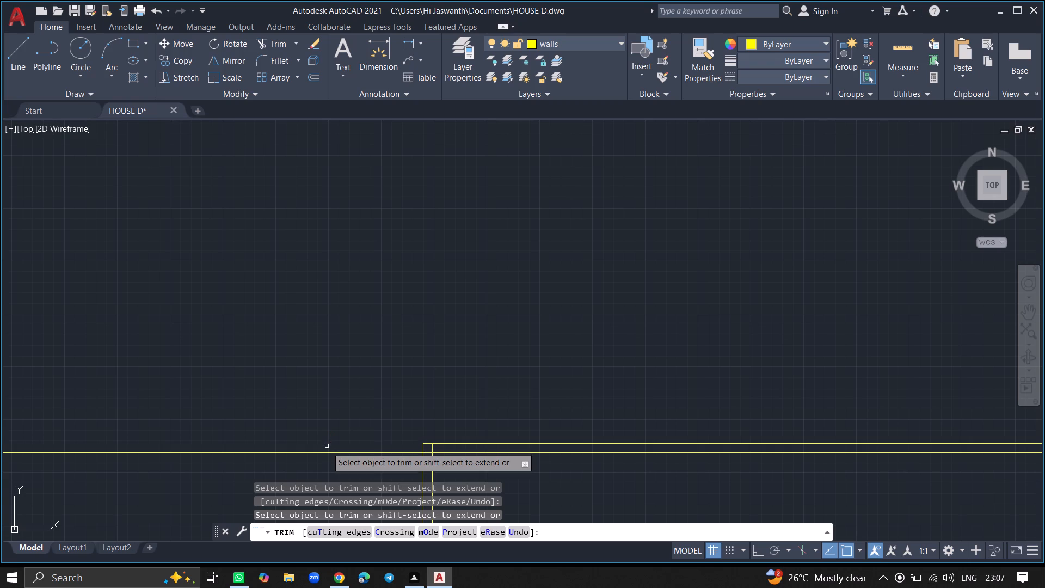
{"action": "left_click", "coordinate": [325, 454]}
{"action": "key", "text": "Return"}
Offset the inner line of the left vertical wall 10' to the right, into the room.
{"action": "scroll", "coordinate": [325, 454], "scroll_direction": "down", "scroll_amount": 3, "text": "ctrl"}
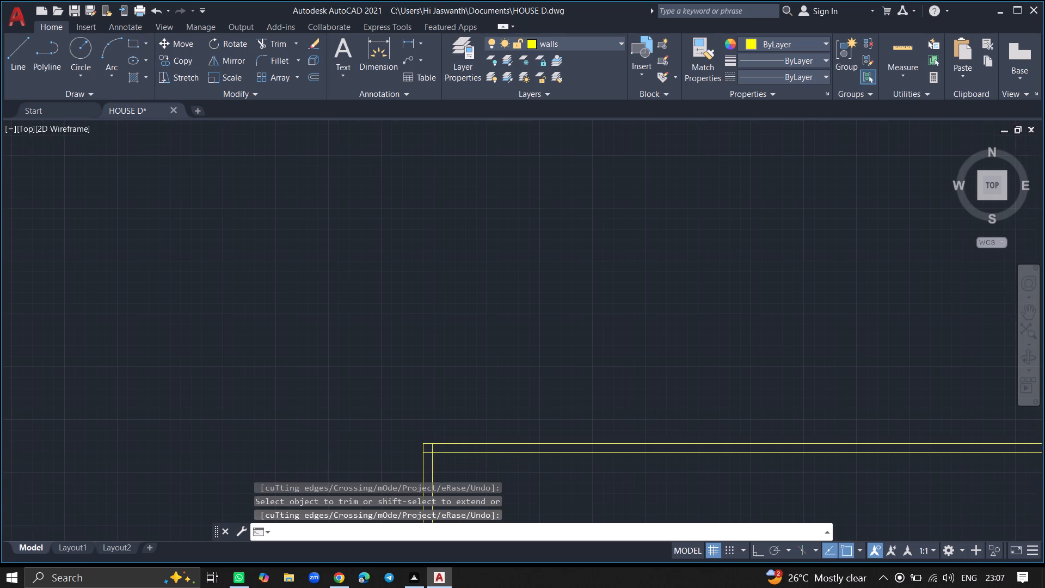
{"action": "scroll", "coordinate": [325, 454], "scroll_direction": "down", "scroll_amount": 3, "text": "ctrl"}
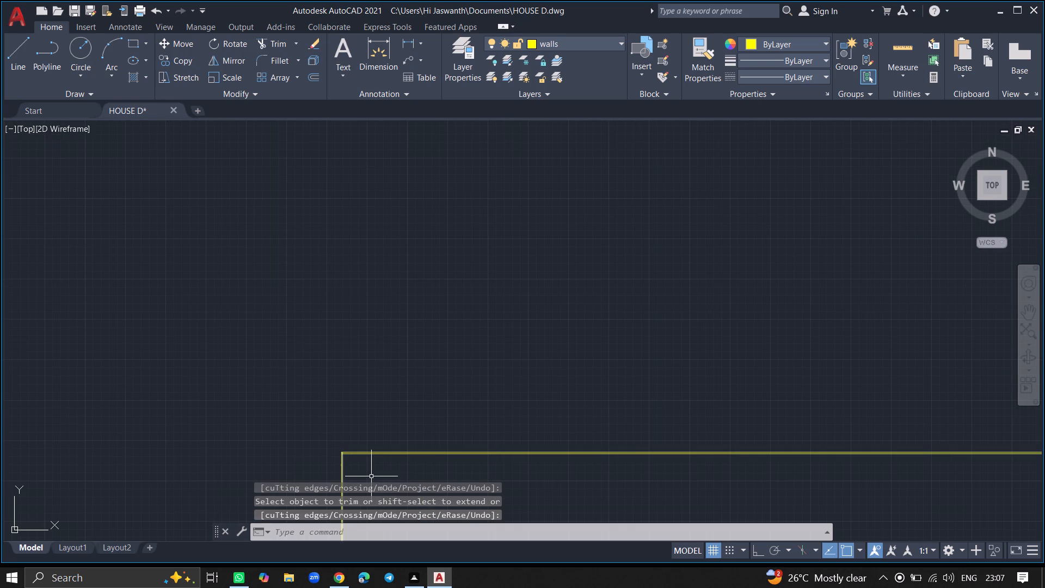
{"action": "scroll", "coordinate": [371, 476], "scroll_direction": "up", "scroll_amount": 4, "text": "ctrl"}
{"action": "scroll", "coordinate": [328, 454], "scroll_direction": "up", "scroll_amount": 3, "text": "ctrl"}
{"action": "scroll", "coordinate": [328, 454], "scroll_direction": "down", "scroll_amount": 1, "text": "ctrl"}
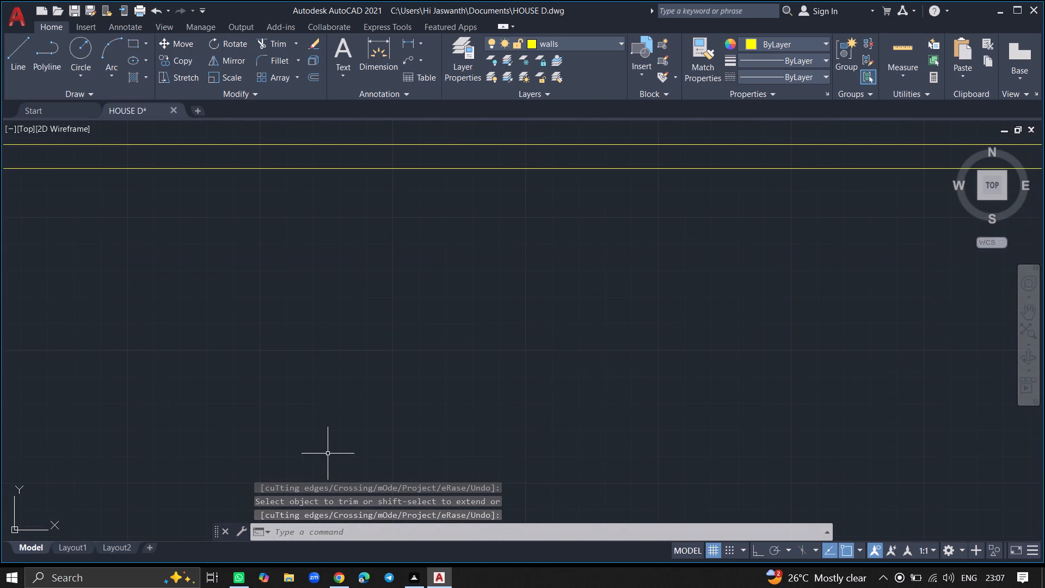
{"action": "scroll", "coordinate": [328, 454], "scroll_direction": "down", "scroll_amount": 2, "text": "ctrl"}
{"action": "scroll", "coordinate": [282, 442], "scroll_direction": "up", "scroll_amount": 2, "text": "ctrl"}
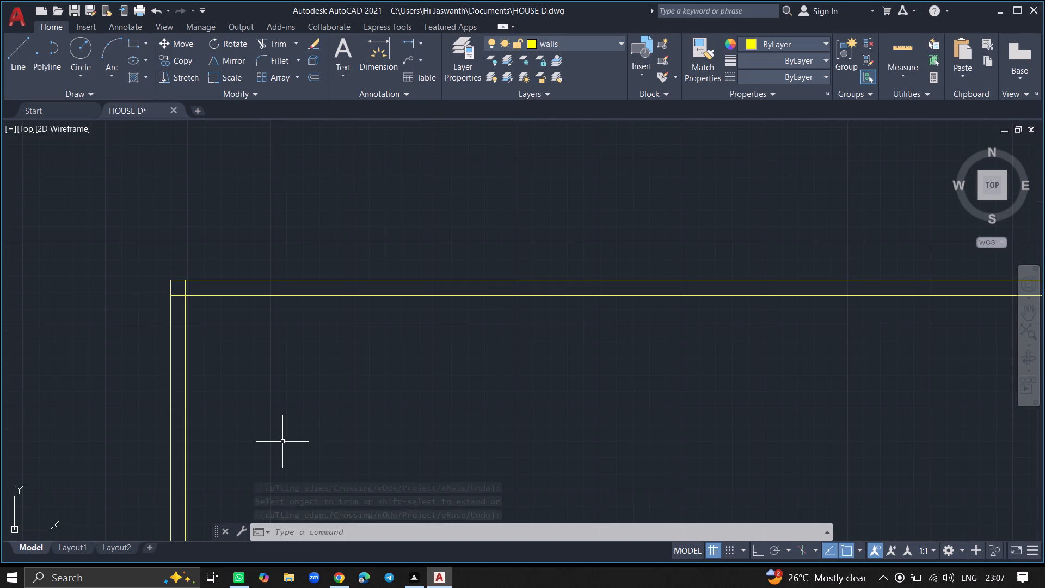
{"action": "scroll", "coordinate": [282, 442], "scroll_direction": "up", "scroll_amount": 1, "text": "ctrl"}
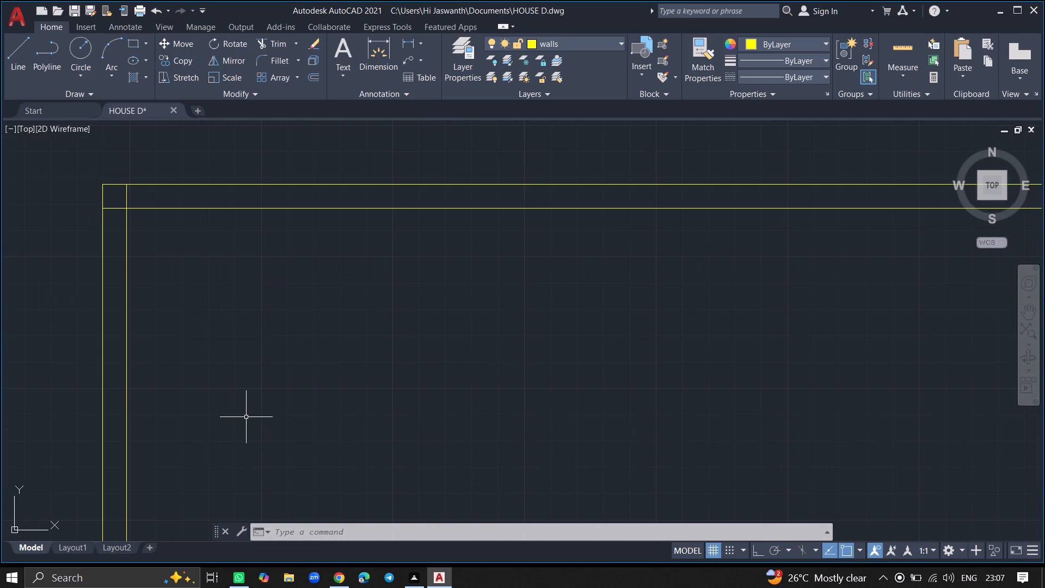
{"action": "type", "text": "OFF"}
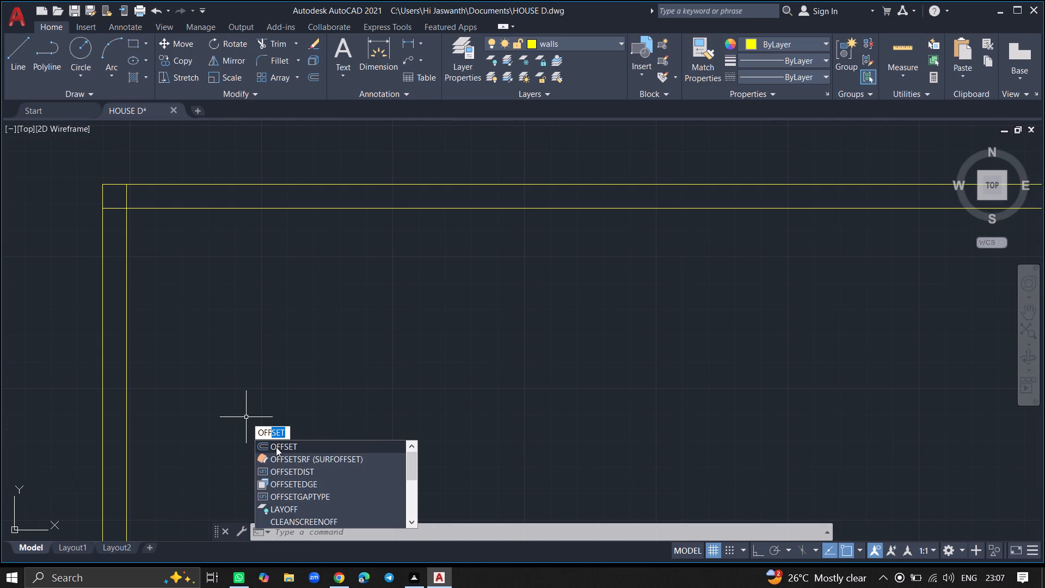
{"action": "left_click", "coordinate": [276, 447]}
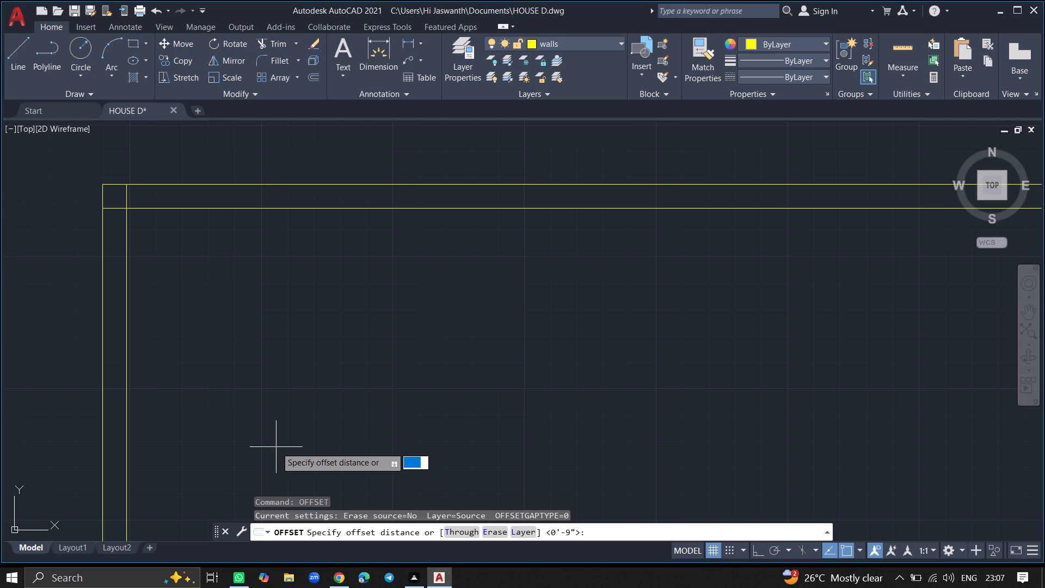
{"action": "type", "text": "10"}
{"action": "key", "text": "apostrophe"}
{"action": "key", "text": "Return"}
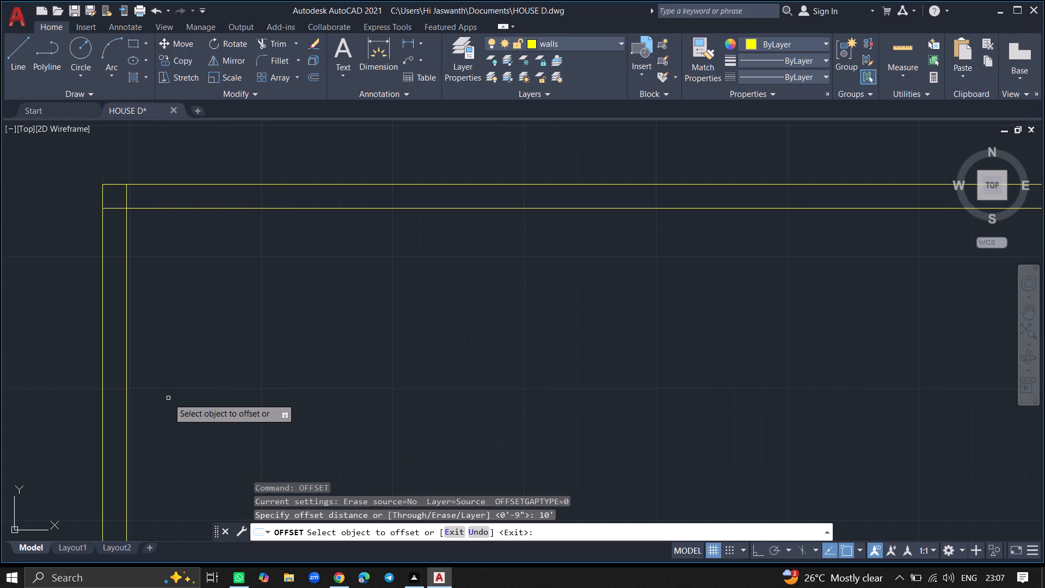
{"action": "left_click", "coordinate": [126, 397]}
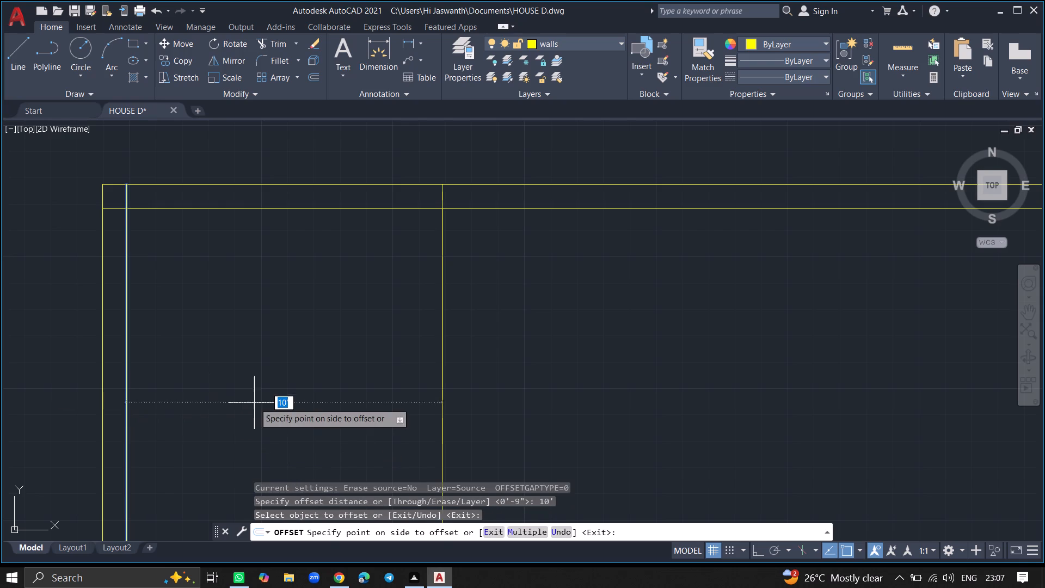
{"action": "left_click", "coordinate": [263, 404]}
{"action": "key", "text": "Return"}
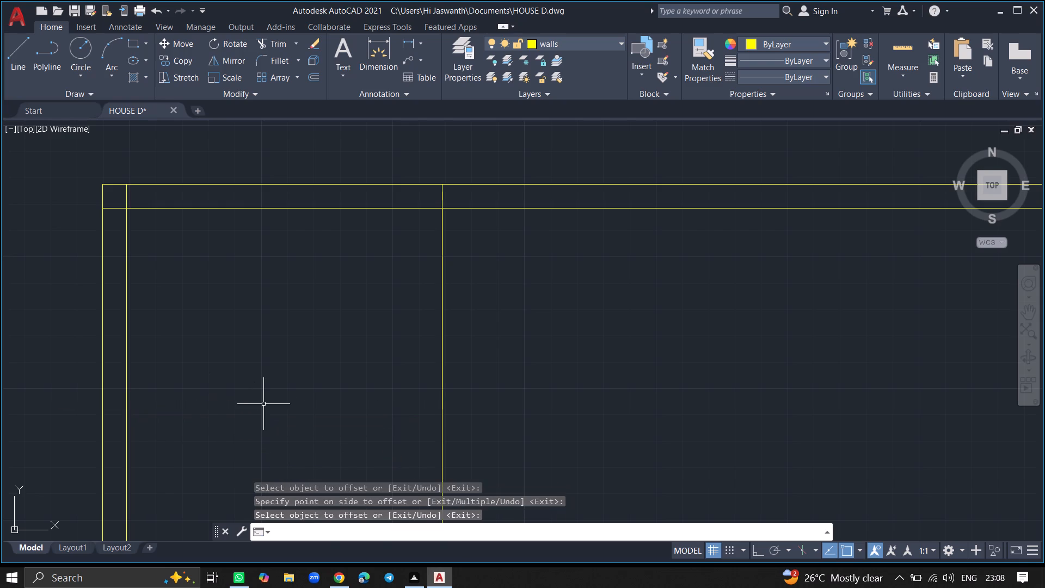
Offset the vertical line on the room's right side 9" to its right to give the wall thickness.
{"action": "type", "text": "OFF"}
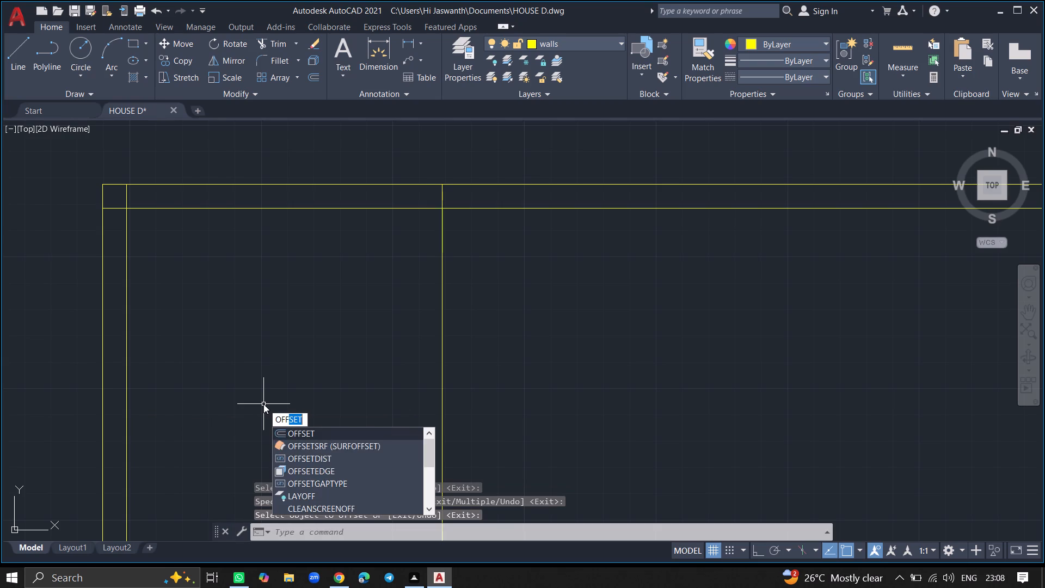
{"action": "left_click", "coordinate": [286, 431]}
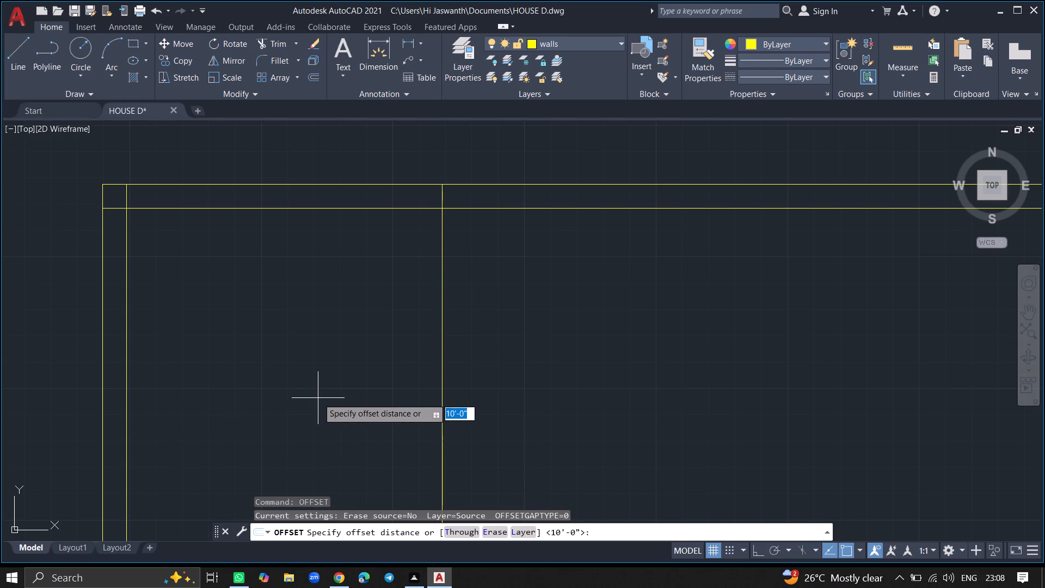
{"action": "key", "text": "9"}
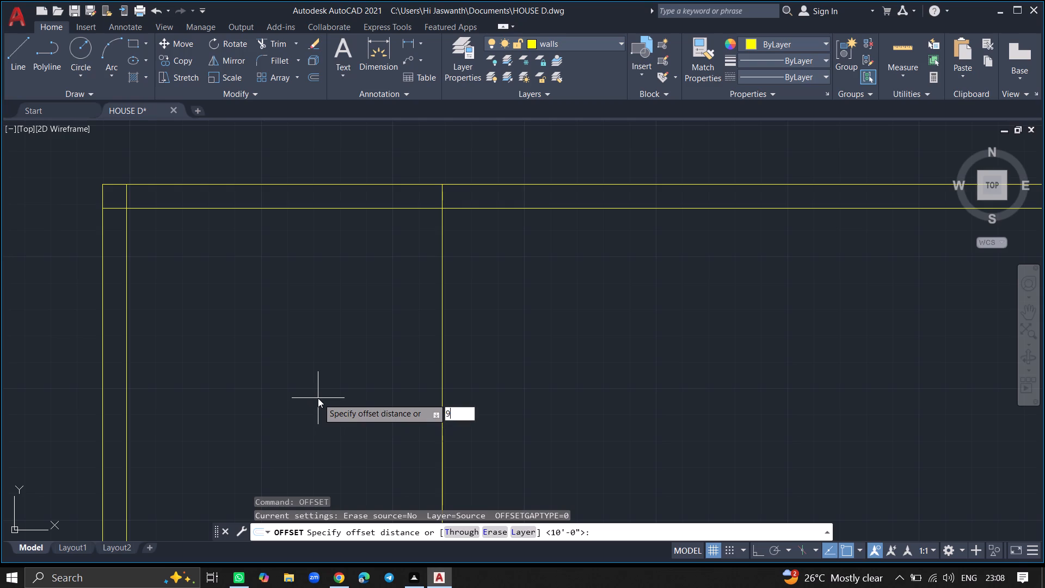
{"action": "key", "text": "shift+quotedbl"}
{"action": "key", "text": "Return"}
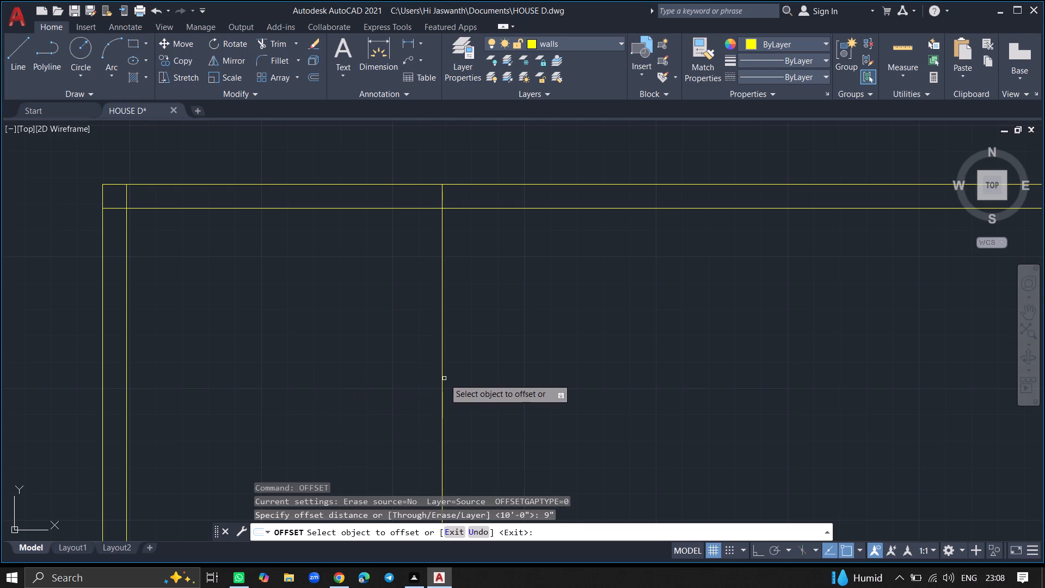
{"action": "left_click_drag", "start_coordinate": [441, 378], "coordinate": [511, 385]}
{"action": "left_click", "coordinate": [511, 385]}
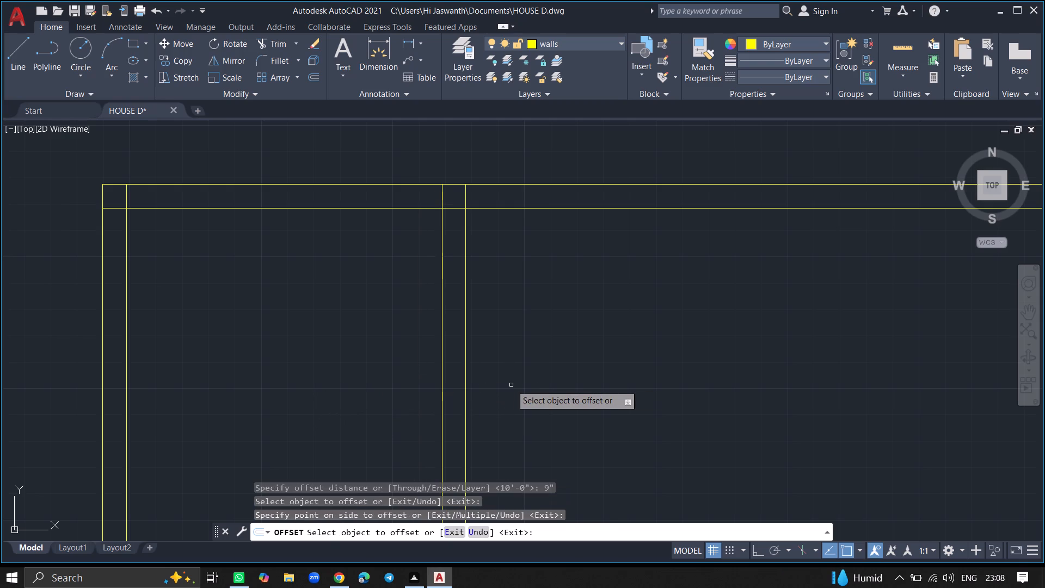
Offset the inner line of the top horizontal wall 10' downward, into the room.
{"action": "key", "text": "Return"}
{"action": "scroll", "coordinate": [511, 385], "scroll_direction": "down", "scroll_amount": 6, "text": "ctrl"}
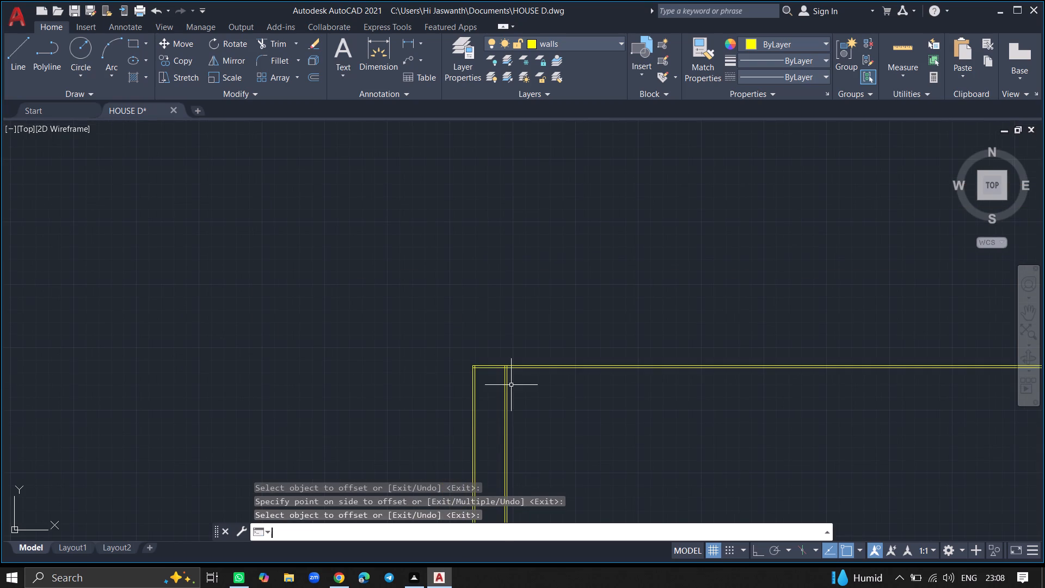
{"action": "scroll", "coordinate": [497, 426], "scroll_direction": "up", "scroll_amount": 6, "text": "ctrl"}
{"action": "scroll", "coordinate": [497, 426], "scroll_direction": "down", "scroll_amount": 2, "text": "ctrl"}
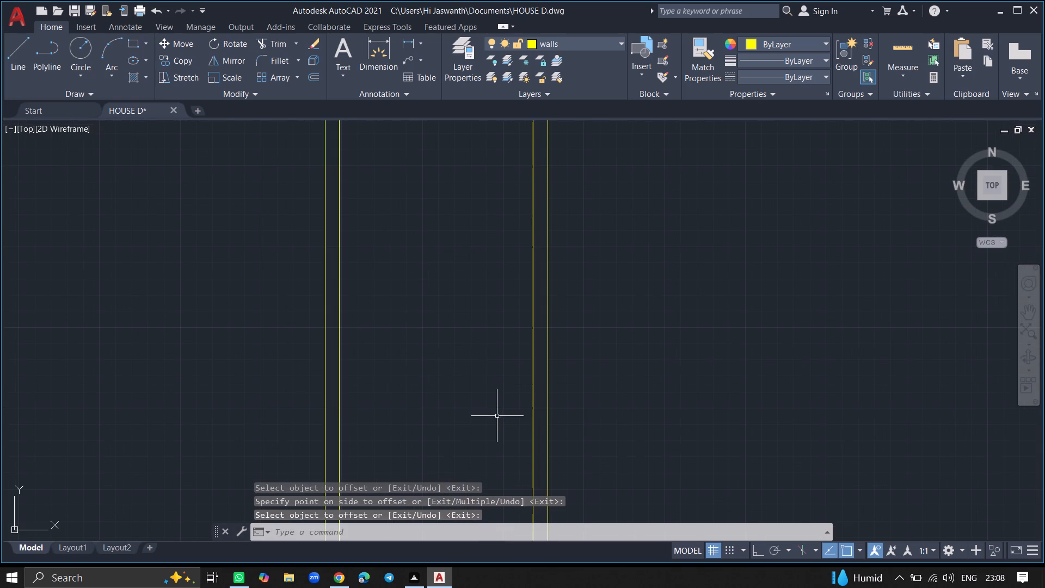
{"action": "scroll", "coordinate": [488, 342], "scroll_direction": "down", "scroll_amount": 1, "text": "ctrl"}
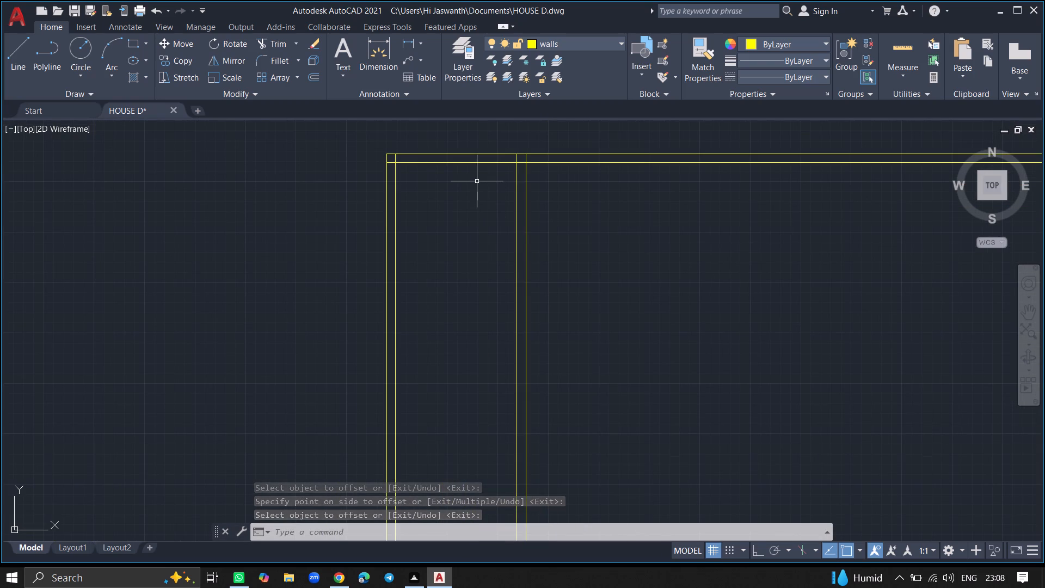
{"action": "key", "text": "o"}
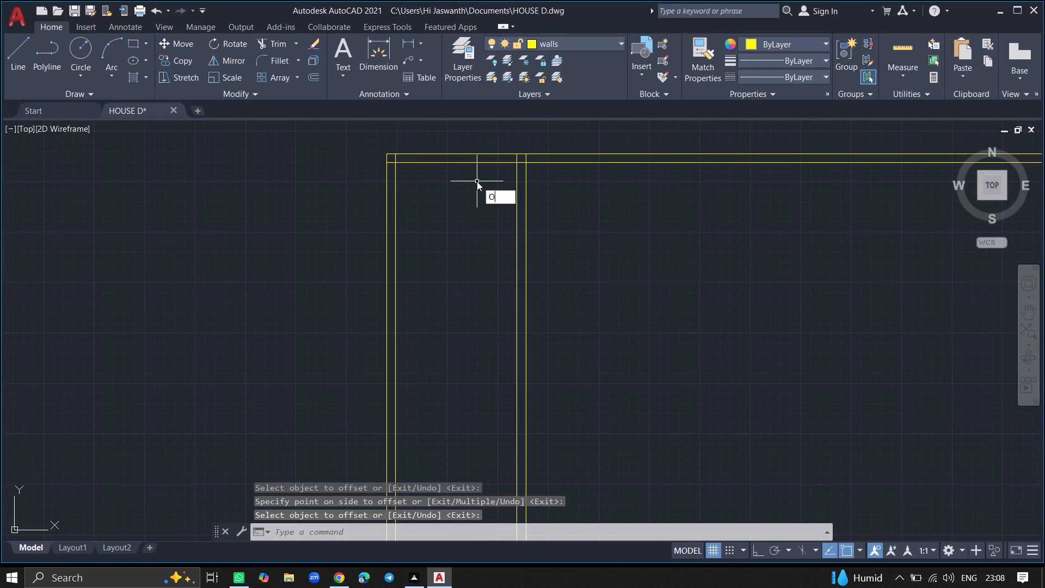
{"action": "type", "text": "FF"}
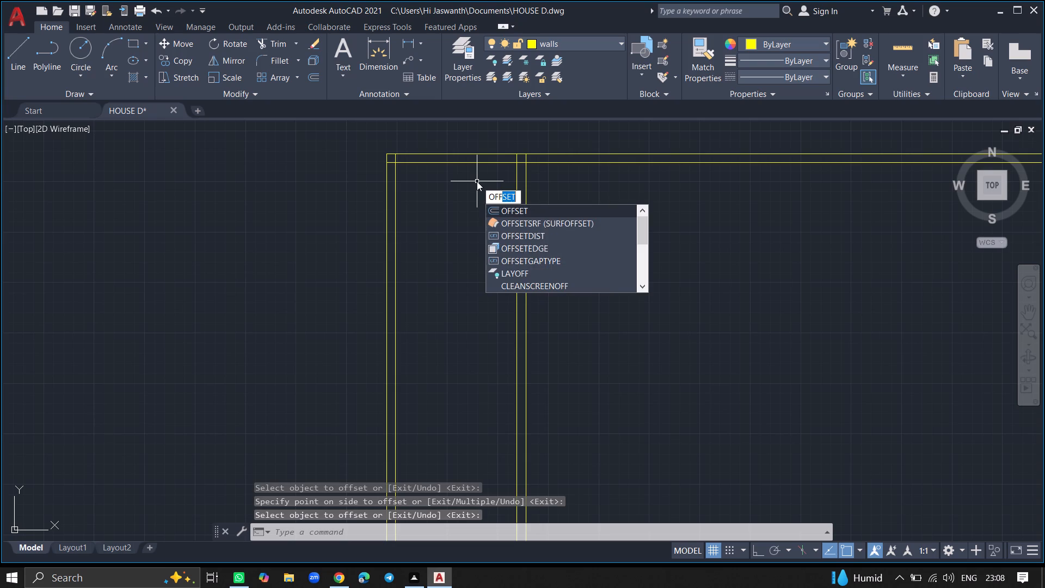
{"action": "left_click", "coordinate": [507, 208]}
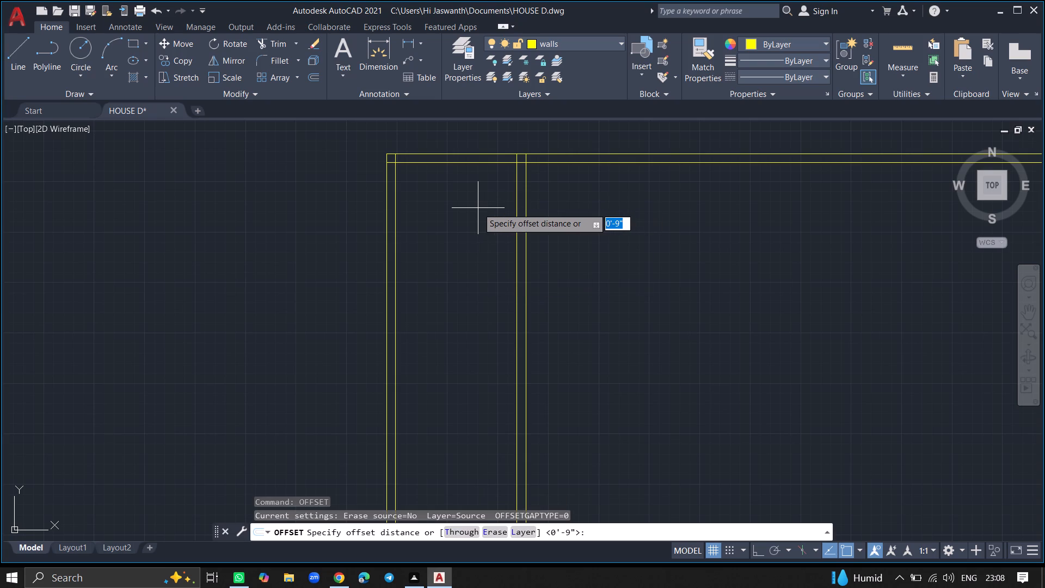
{"action": "key", "text": "1"}
{"action": "key", "text": "0"}
{"action": "key", "text": "apostrophe"}
{"action": "key", "text": "Return"}
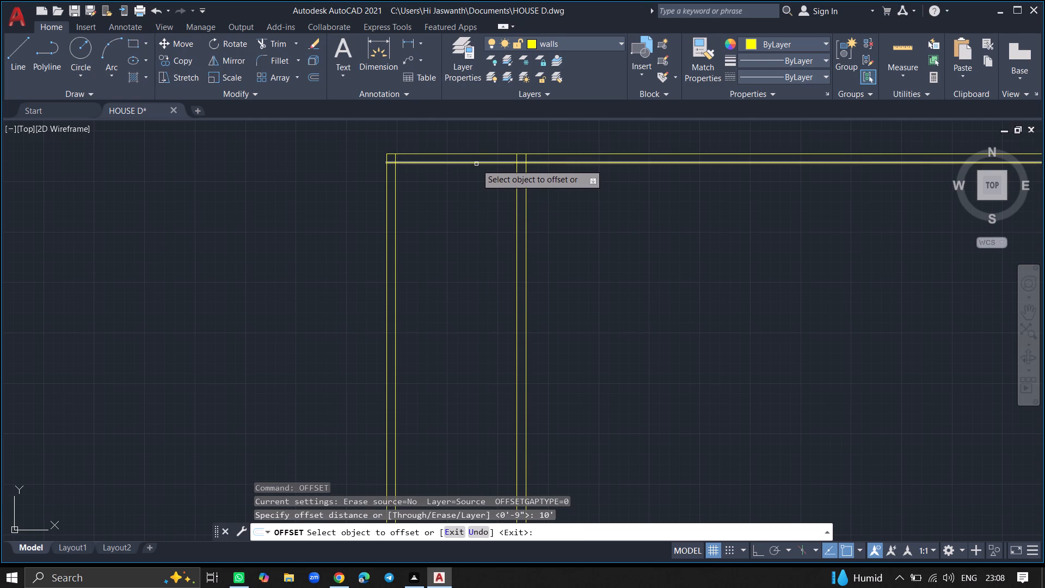
{"action": "left_click", "coordinate": [476, 163]}
{"action": "left_click", "coordinate": [469, 226]}
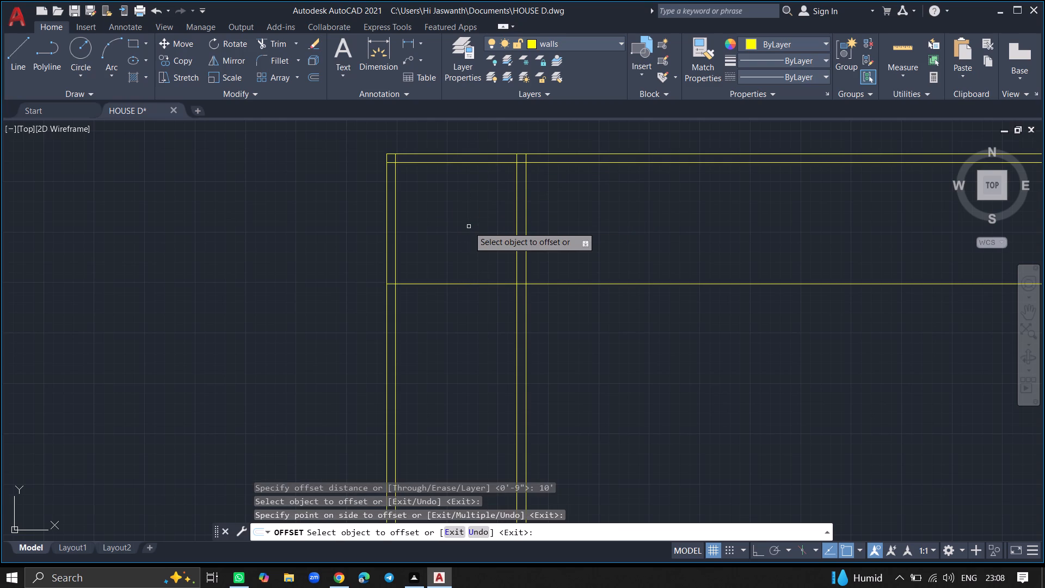
{"action": "key", "text": "Return"}
Offset the new horizontal line below the first room 9" downward to give the wall thickness.
{"action": "type", "text": "OFF"}
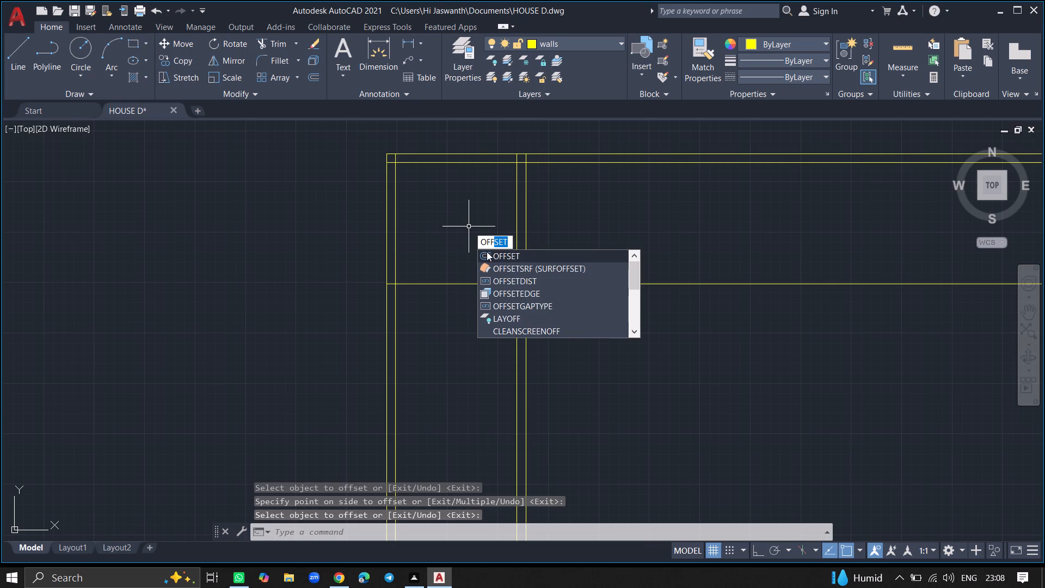
{"action": "left_click", "coordinate": [490, 253]}
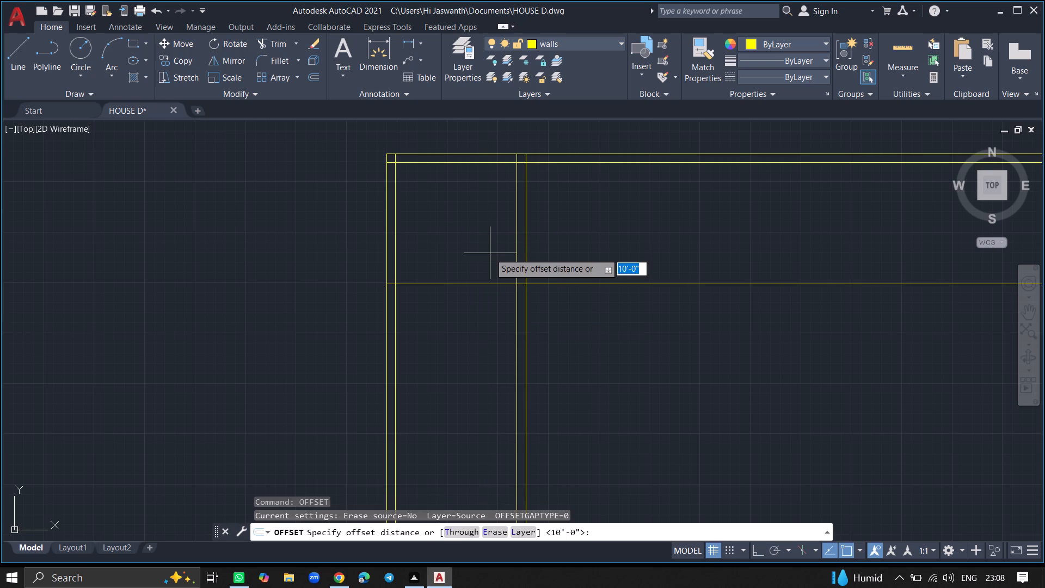
{"action": "key", "text": "9"}
{"action": "key", "text": "shift+quotedbl"}
{"action": "key", "text": "Return"}
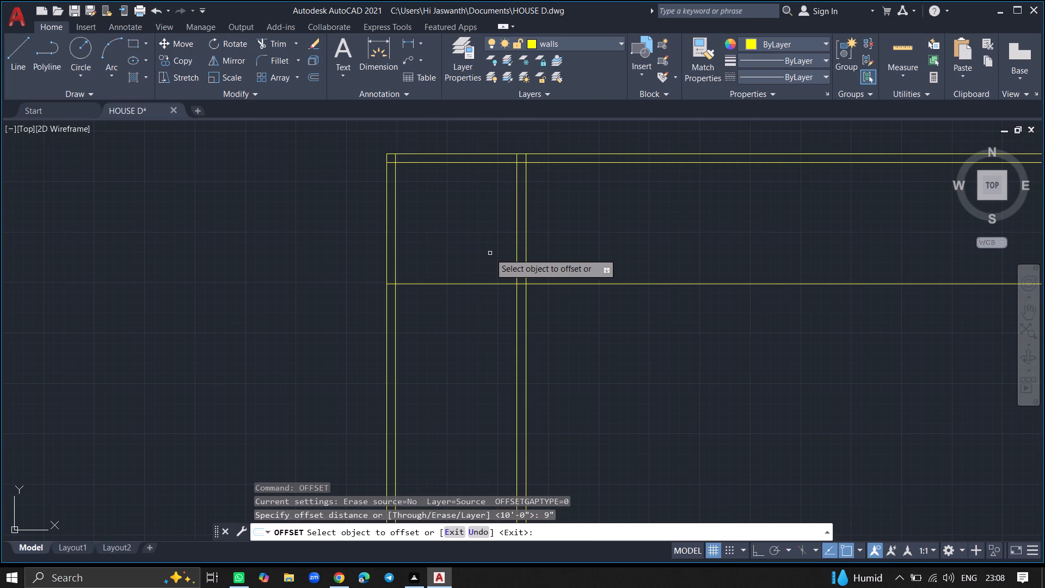
{"action": "left_click", "coordinate": [484, 286]}
{"action": "left_click", "coordinate": [479, 321]}
{"action": "key", "text": "Return"}
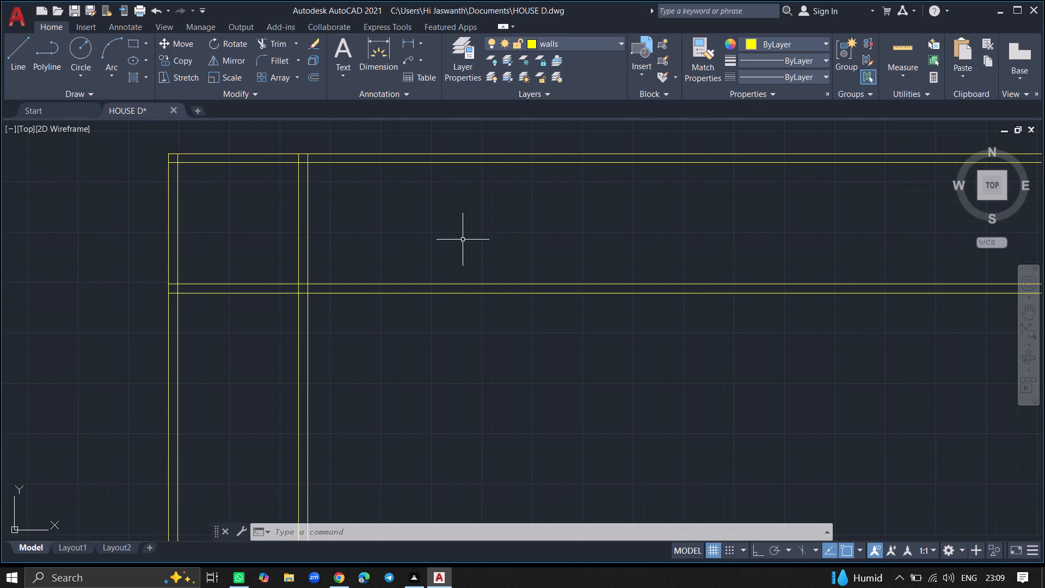
Offset the outer right line of the first room's right-hand wall 10' to the right for the second room.
{"action": "key", "text": "o"}
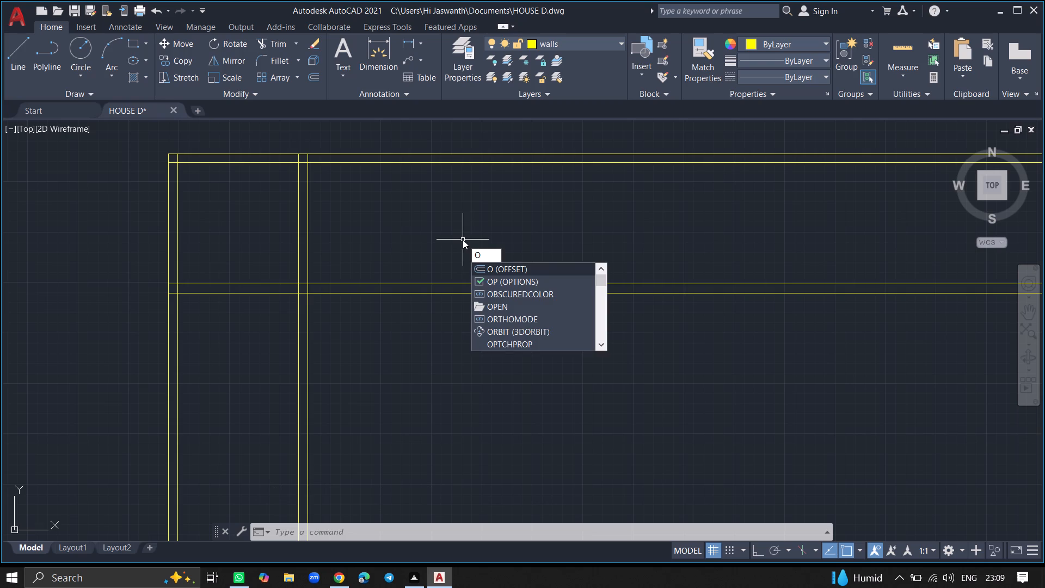
{"action": "type", "text": "FFSET"}
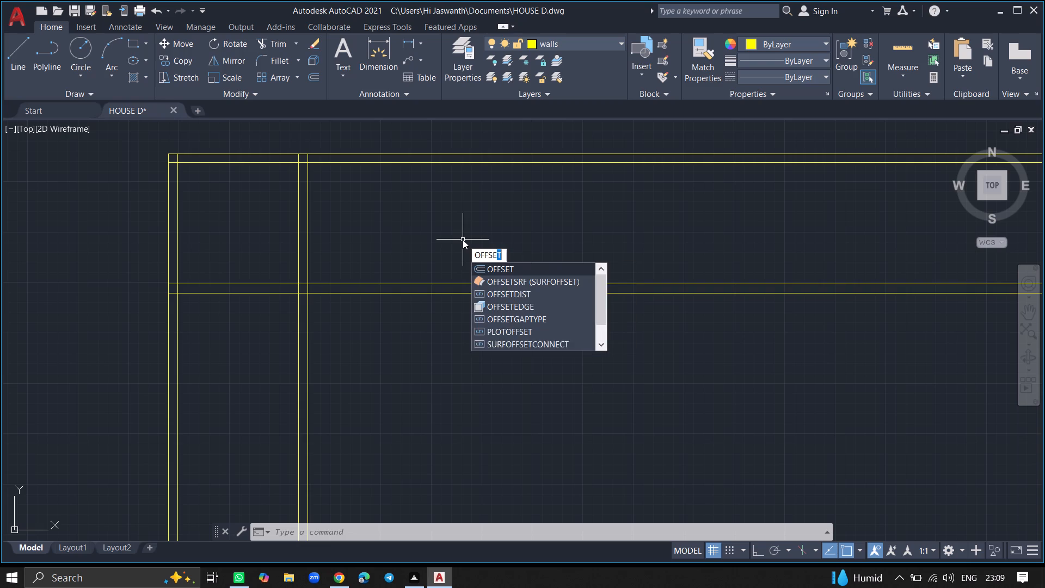
{"action": "key", "text": "Return"}
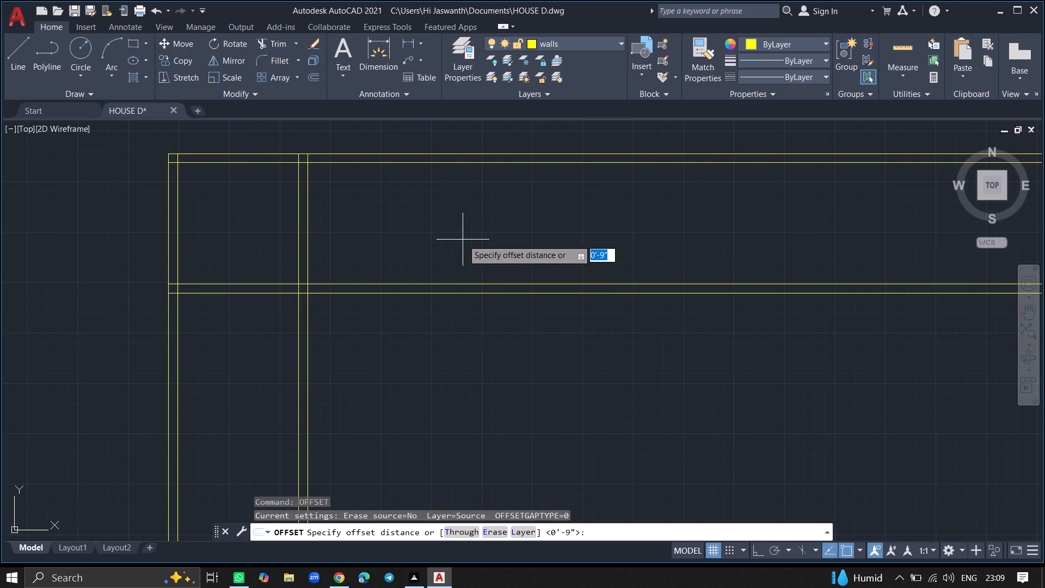
{"action": "key", "text": "1"}
{"action": "key", "text": "0"}
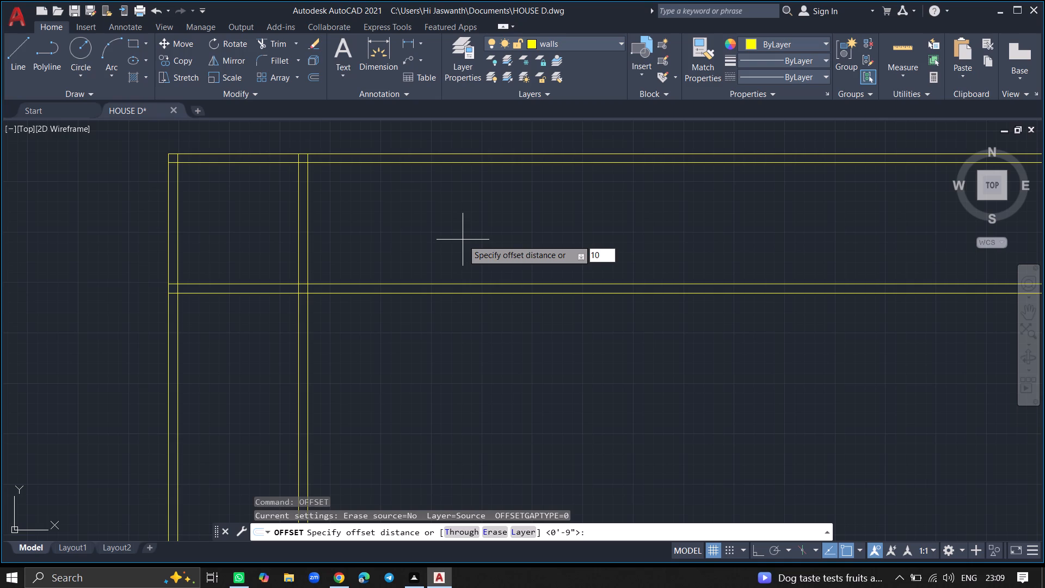
{"action": "key", "text": "apostrophe"}
{"action": "key", "text": "Return"}
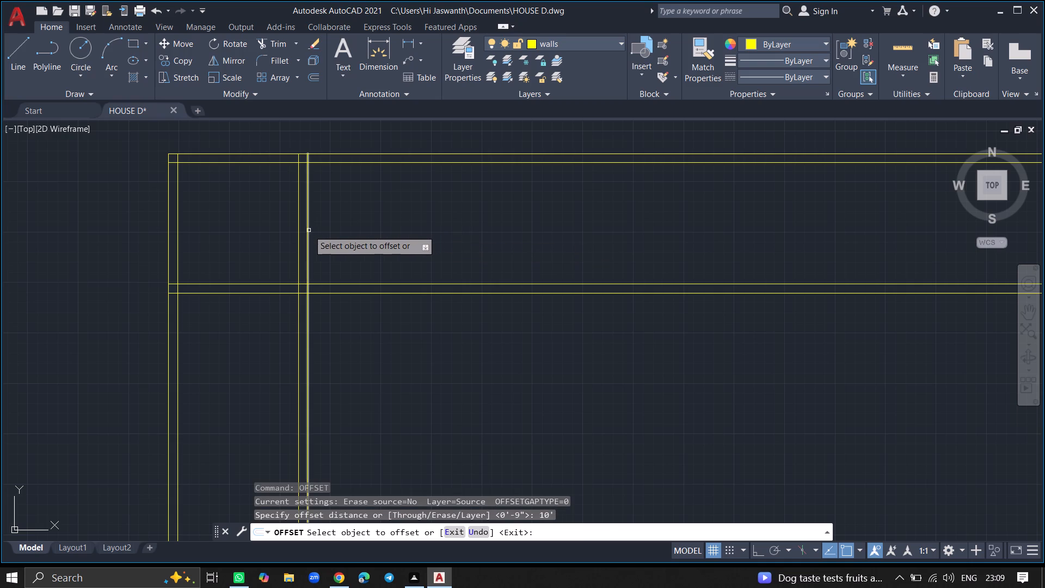
{"action": "left_click_drag", "start_coordinate": [309, 230], "coordinate": [368, 238]}
{"action": "left_click", "coordinate": [368, 238]}
{"action": "key", "text": "Return"}
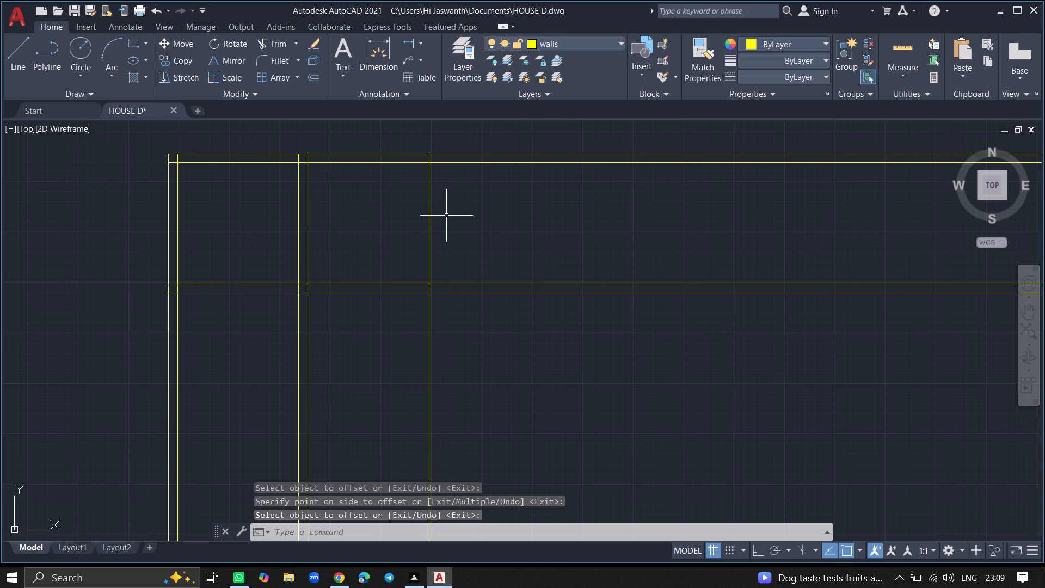
Offset the vertical line on the second room's right side 9" to its right to give the wall thickness.
{"action": "key", "text": "o"}
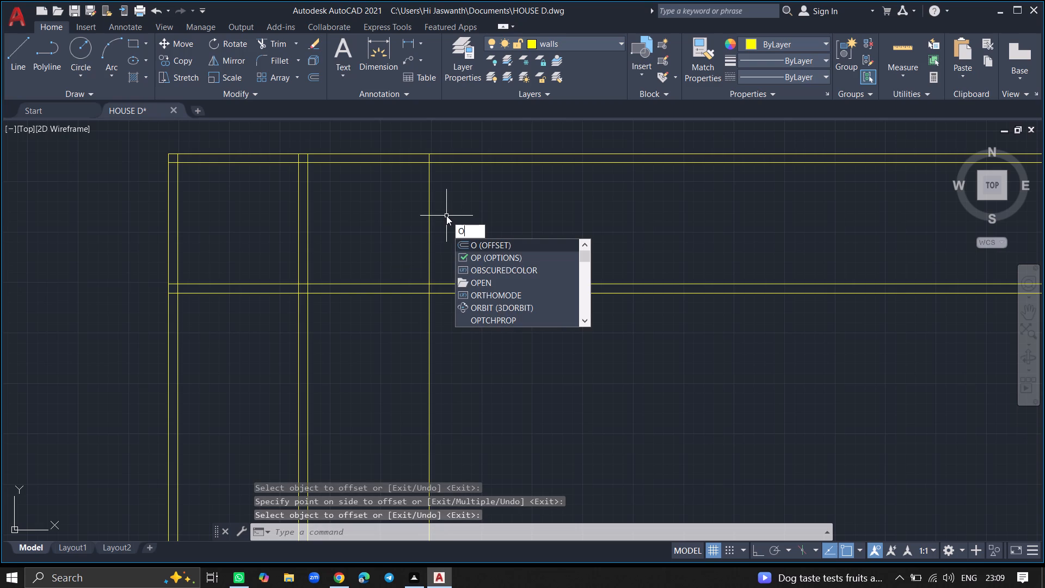
{"action": "left_click", "coordinate": [472, 244]}
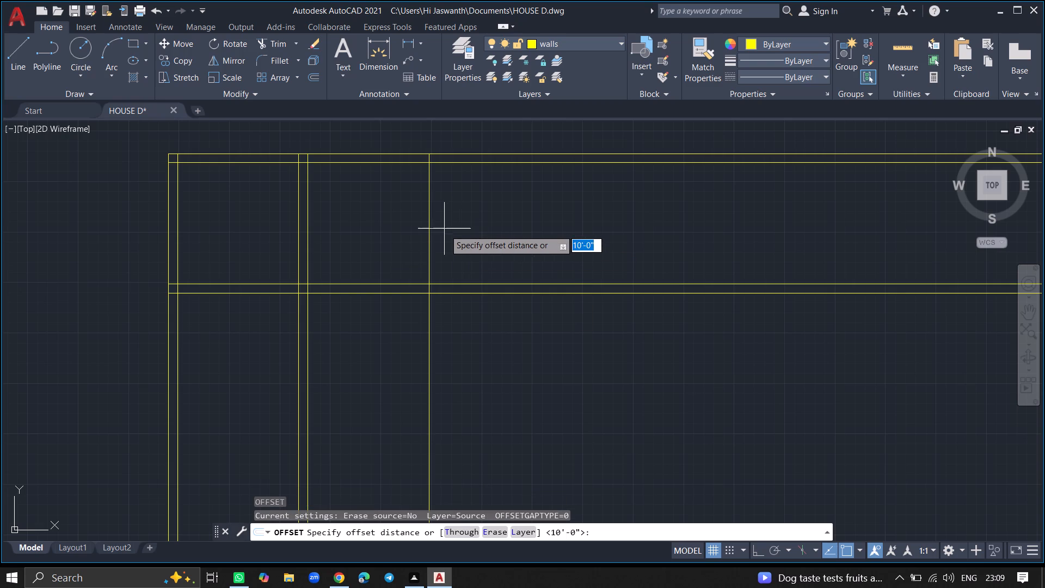
{"action": "type", "text": "9\""}
{"action": "key", "text": "Return"}
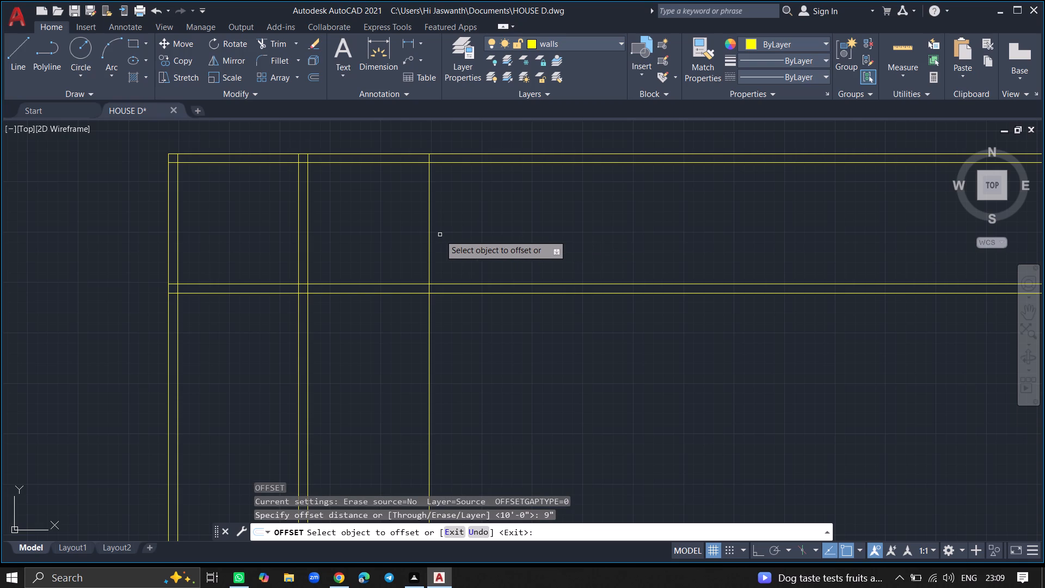
{"action": "left_click", "coordinate": [427, 236]}
{"action": "left_click", "coordinate": [487, 240]}
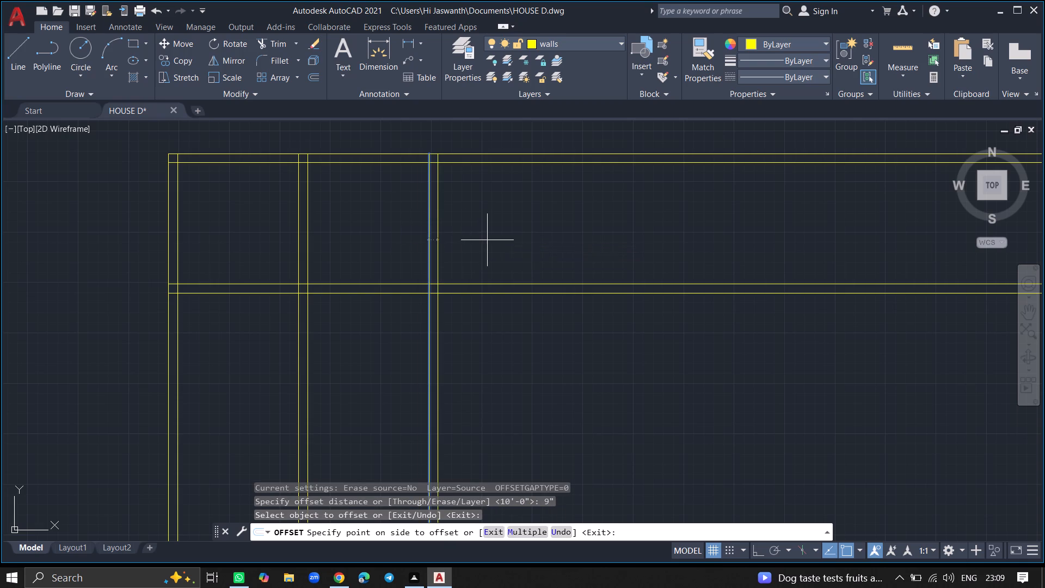
{"action": "key", "text": "Return"}
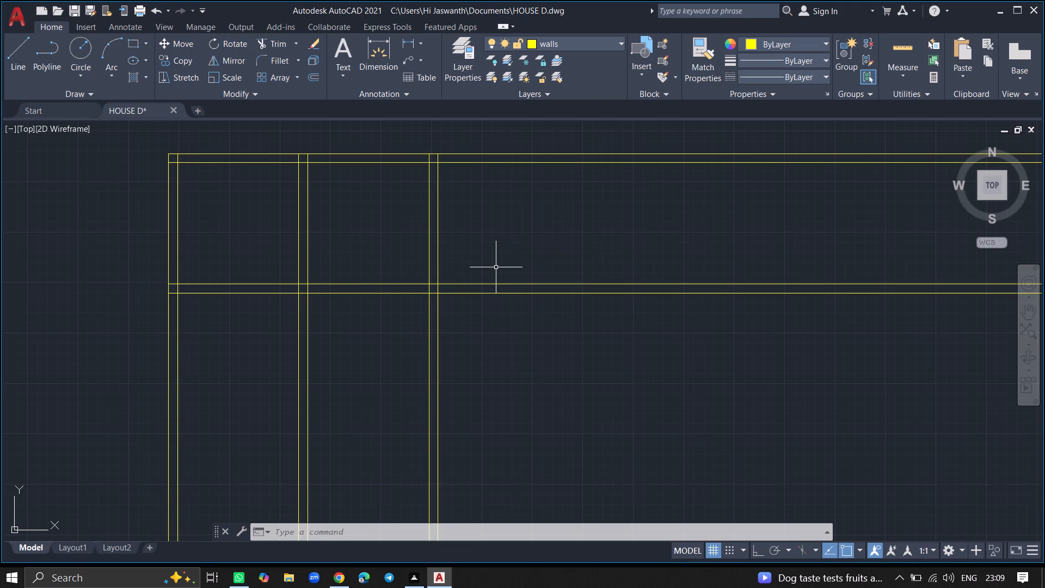
Trim both lines of the lower horizontal wall where they extend right beyond the second room's right-hand wall.
{"action": "type", "text": "TRIM"}
{"action": "key", "text": "Return"}
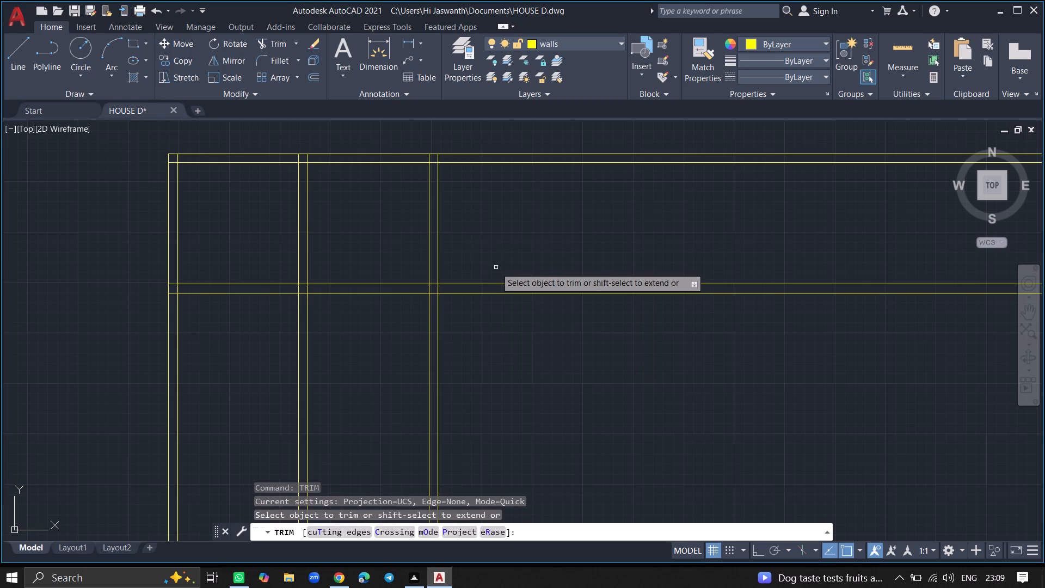
{"action": "left_click", "coordinate": [501, 284]}
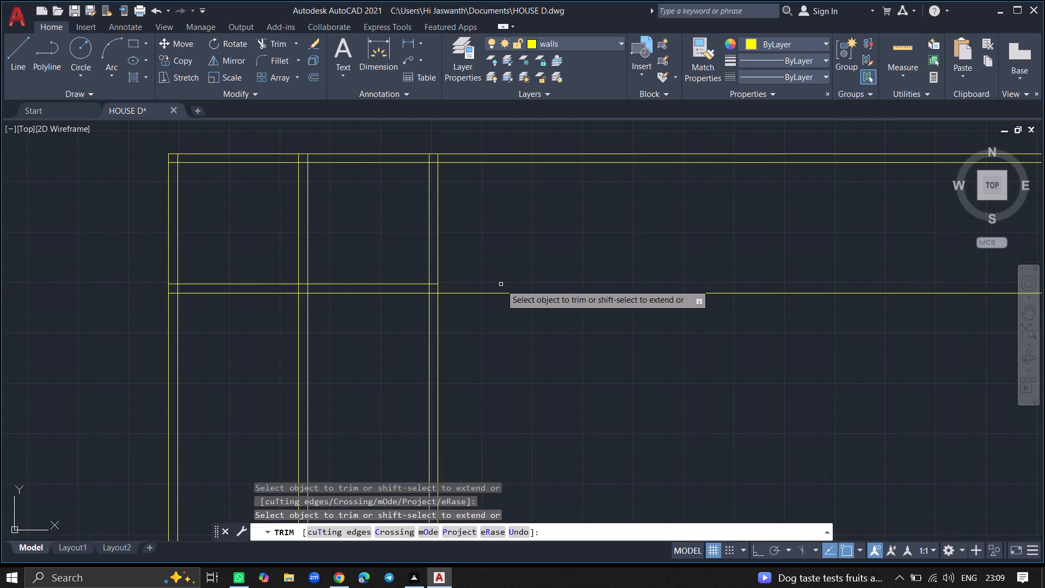
{"action": "left_click", "coordinate": [501, 295]}
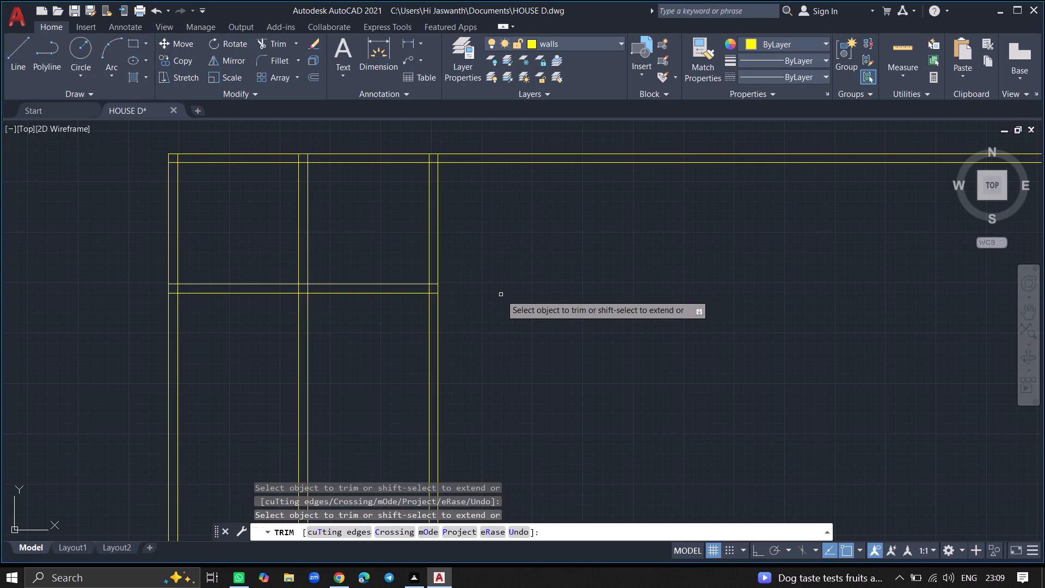
{"action": "key", "text": "Return"}
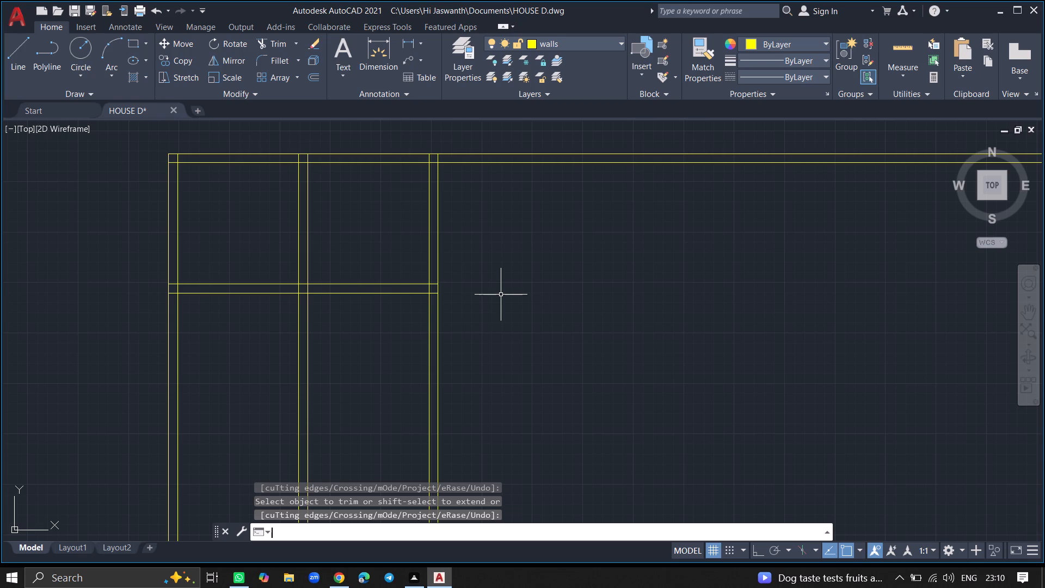
Offset the outer line of the second room's right-hand wall 20'7" to the right for the third room.
{"action": "type", "text": "OFFSET"}
{"action": "key", "text": "Return"}
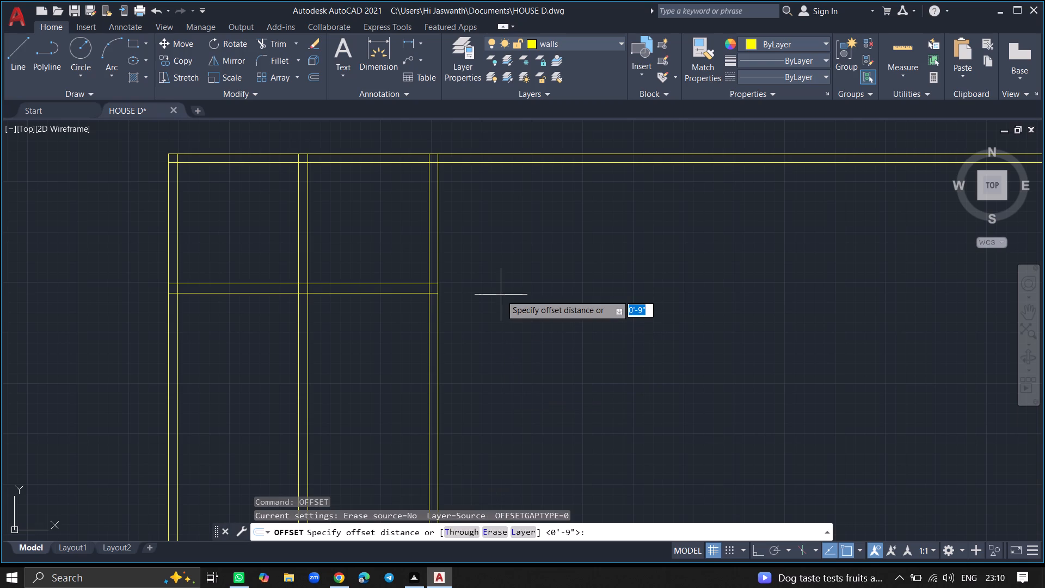
{"action": "key", "text": "2"}
{"action": "key", "text": "0"}
{"action": "key", "text": "apostrophe"}
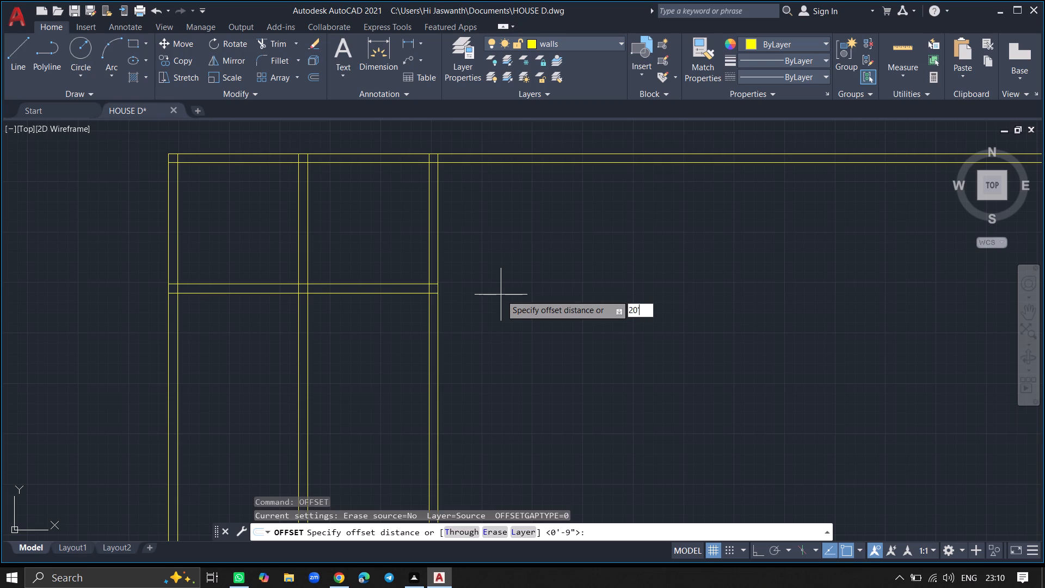
{"action": "key", "text": "7"}
{"action": "key", "text": "shift+quotedbl"}
{"action": "key", "text": "Return"}
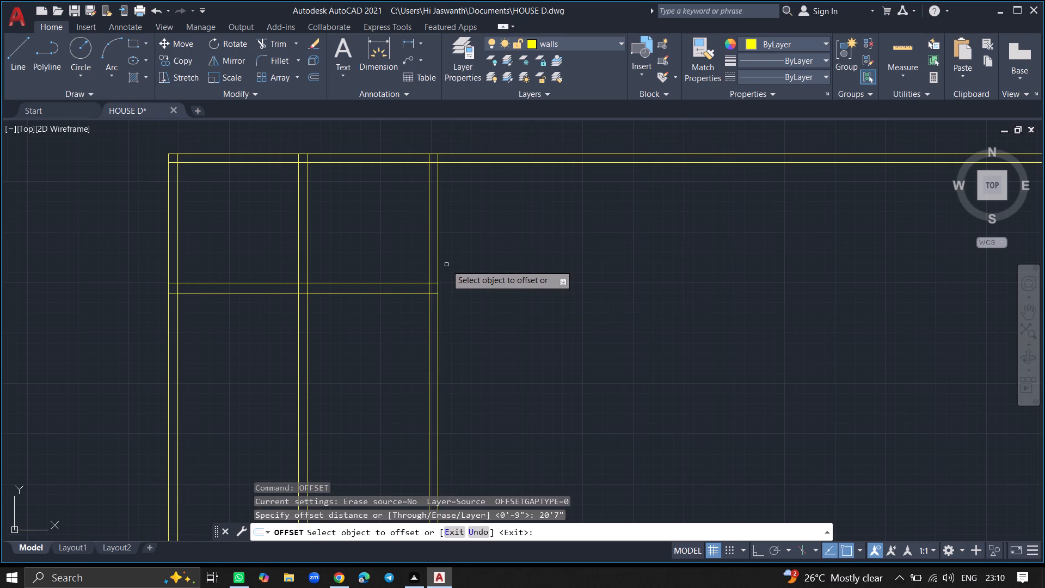
{"action": "left_click_drag", "start_coordinate": [438, 258], "coordinate": [611, 297]}
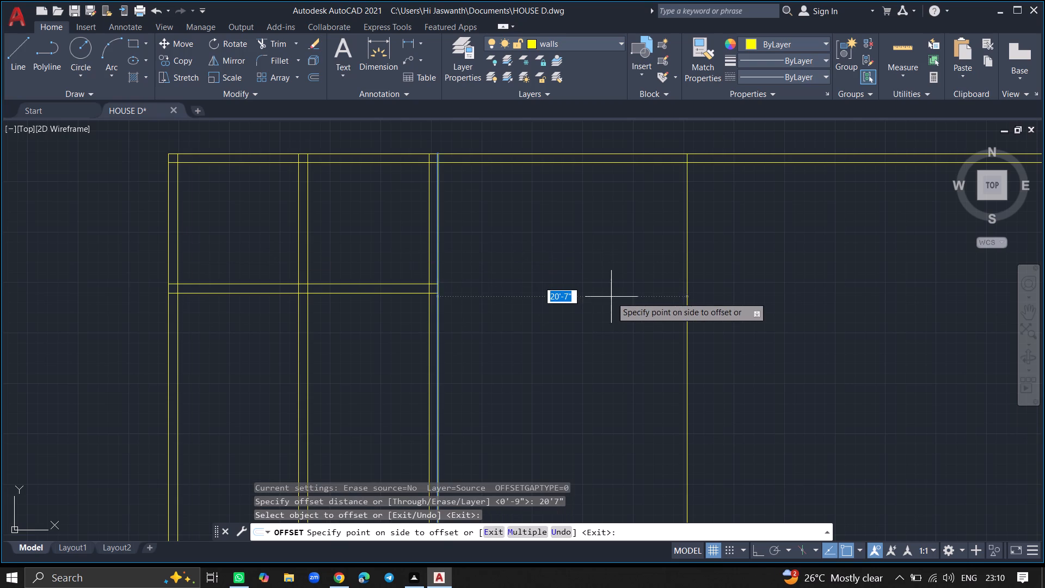
{"action": "left_click", "coordinate": [611, 297]}
{"action": "key", "text": "Return"}
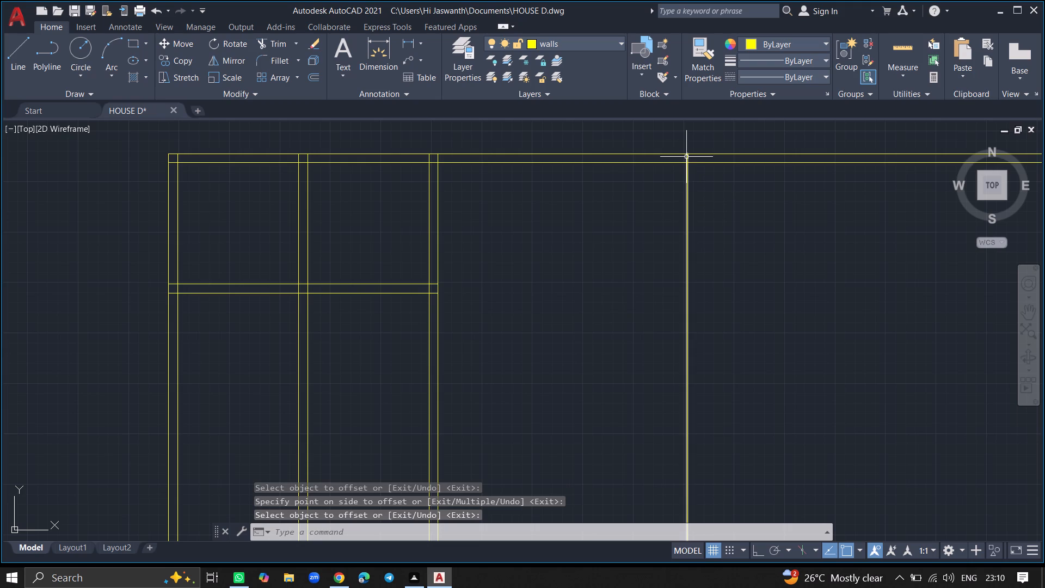
Offset the new vertical line on the third room's right side 9" to its right to give the wall thickness.
{"action": "scroll", "coordinate": [686, 157], "scroll_direction": "up", "scroll_amount": 2, "text": "ctrl"}
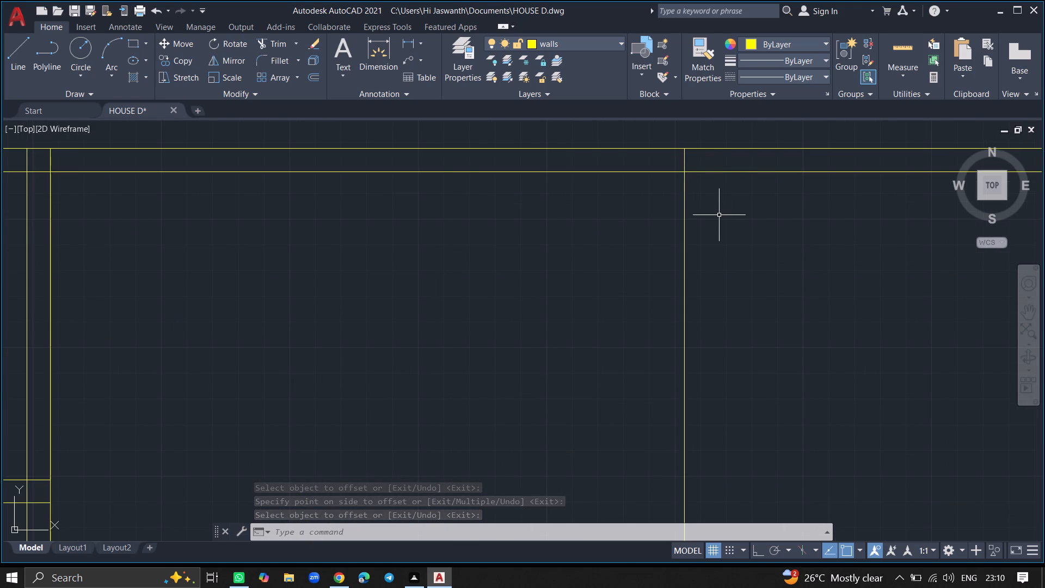
{"action": "type", "text": "OFF"}
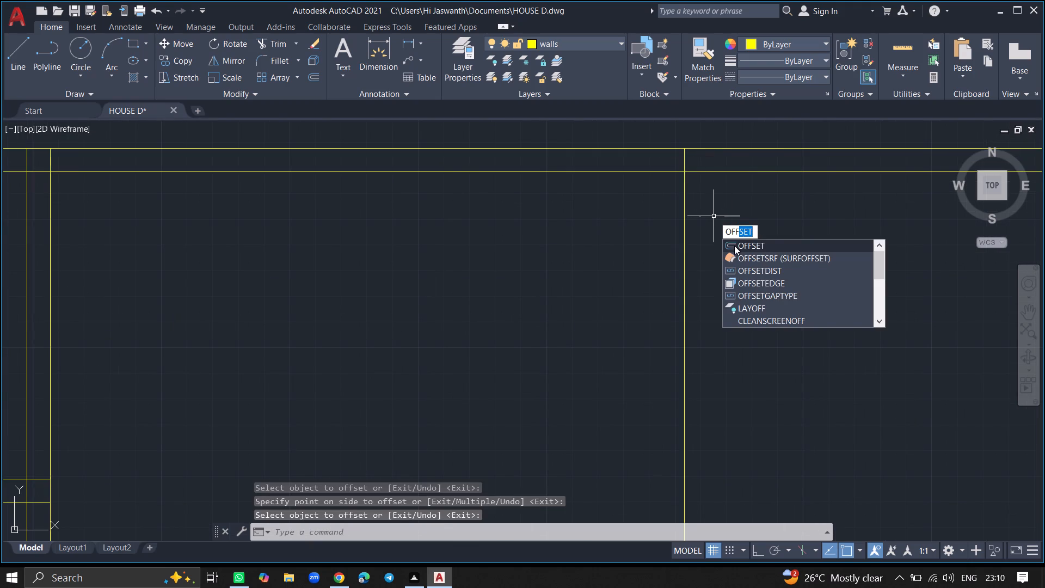
{"action": "left_click", "coordinate": [734, 244]}
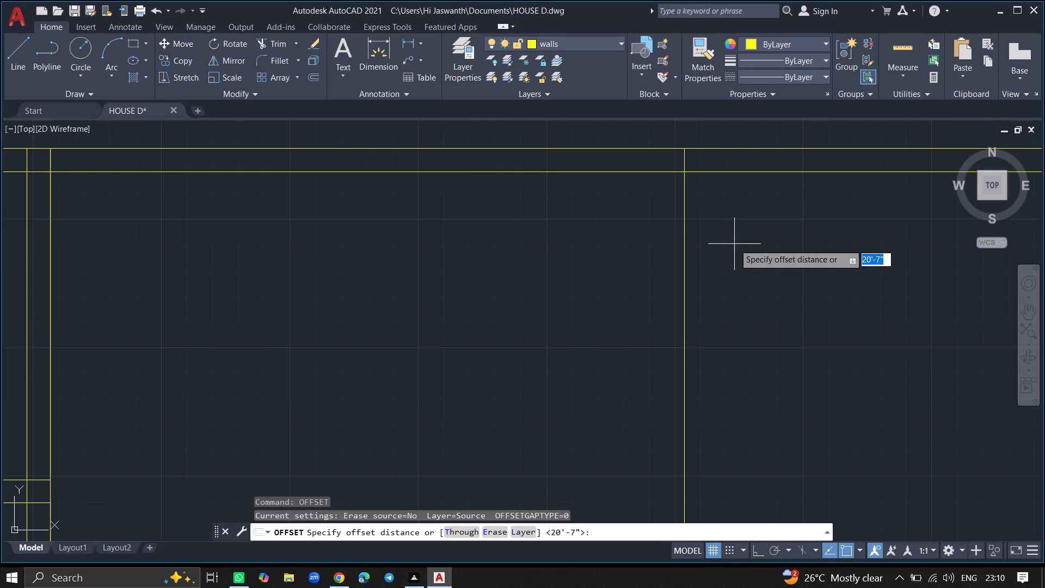
{"action": "type", "text": "9\""}
{"action": "key", "text": "Return"}
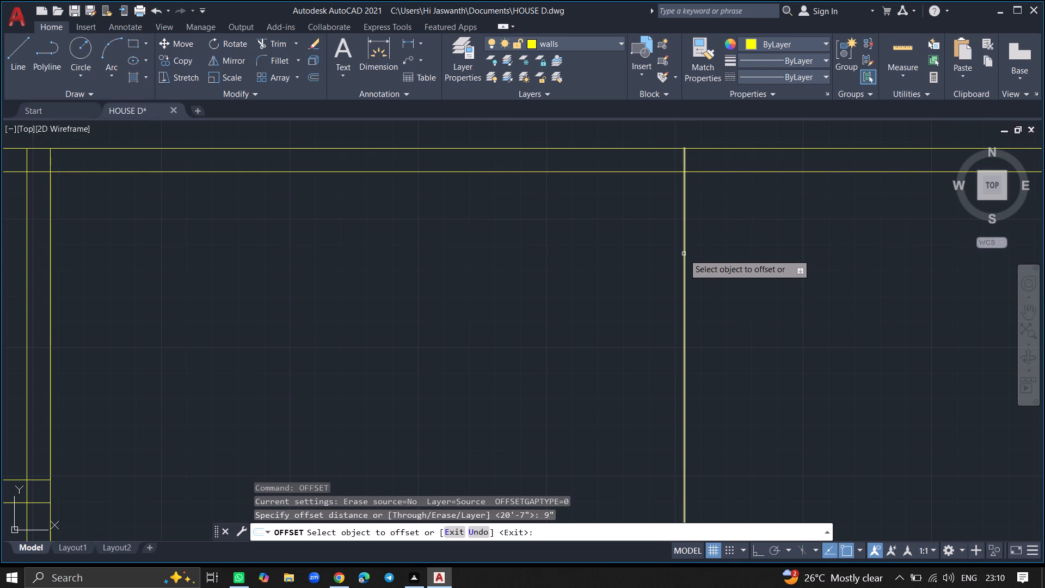
{"action": "left_click_drag", "start_coordinate": [684, 254], "coordinate": [734, 260]}
{"action": "left_click", "coordinate": [734, 260]}
{"action": "key", "text": "Return"}
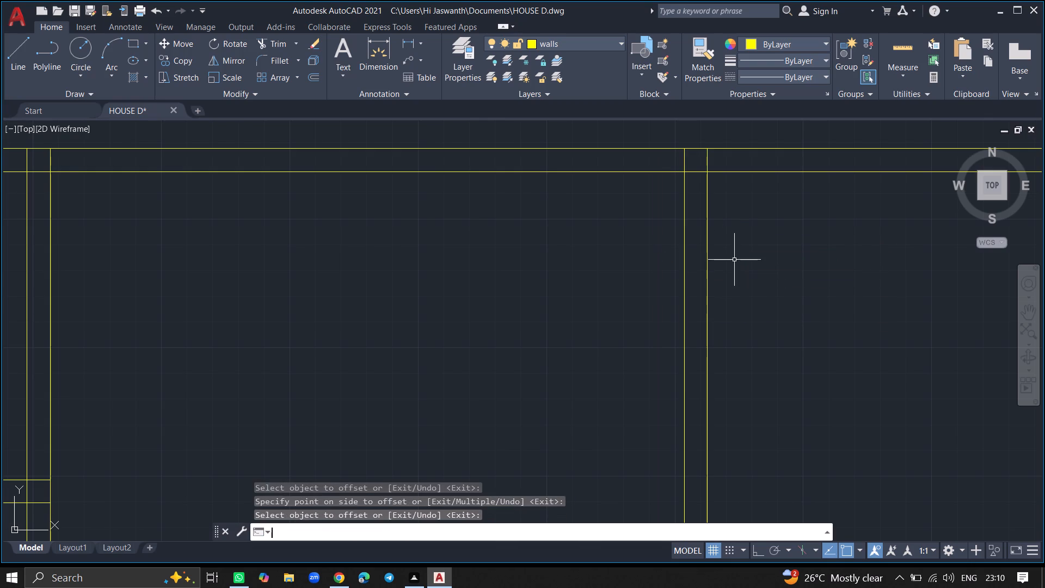
Trim both lines of the top horizontal wall where they extend right beyond the third room's right-hand wall.
{"action": "scroll", "coordinate": [734, 260], "scroll_direction": "down", "scroll_amount": 2, "text": "ctrl"}
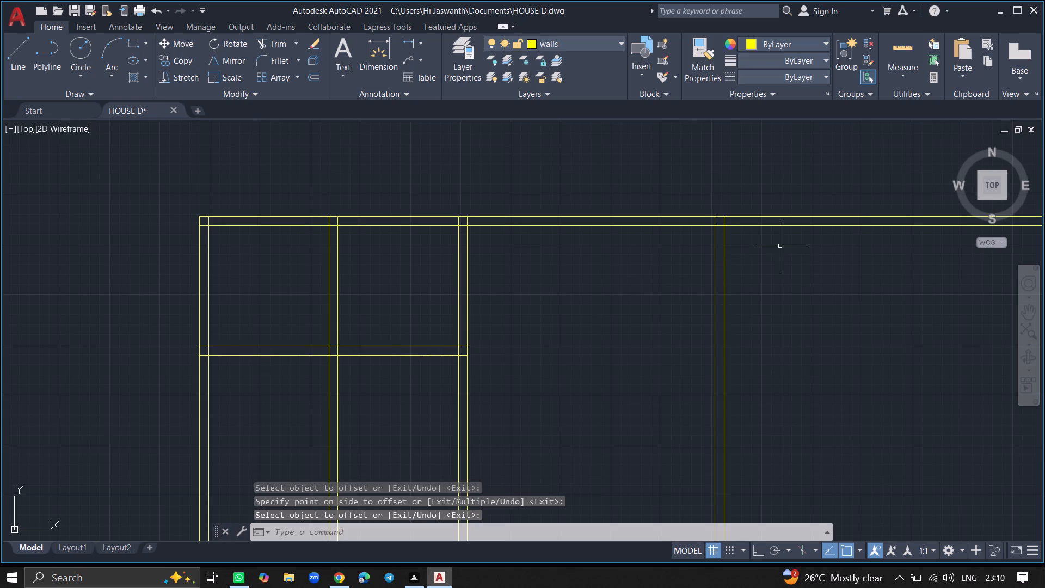
{"action": "type", "text": "TRIM"}
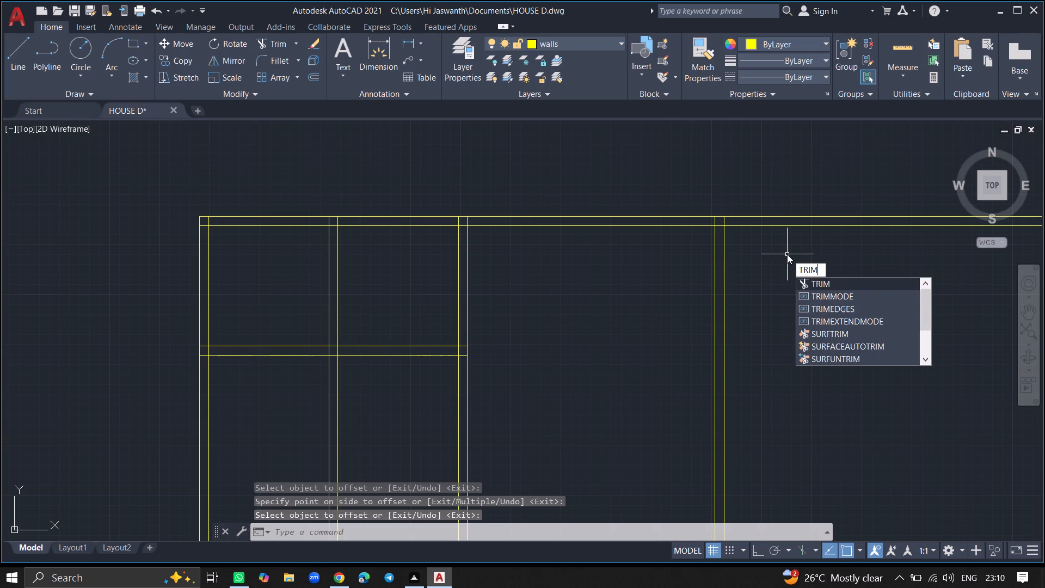
{"action": "key", "text": "Return"}
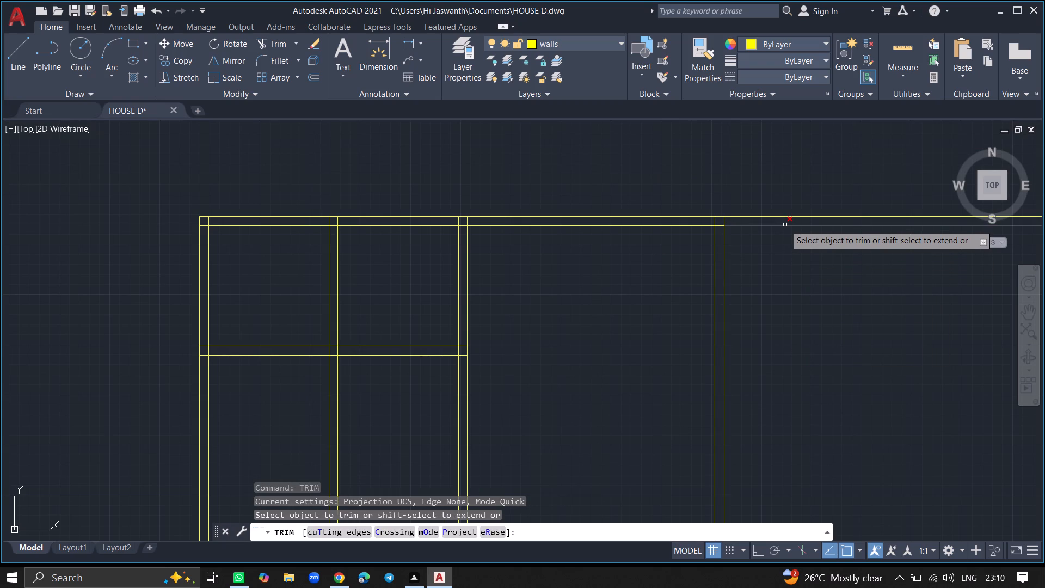
{"action": "left_click", "coordinate": [785, 225]}
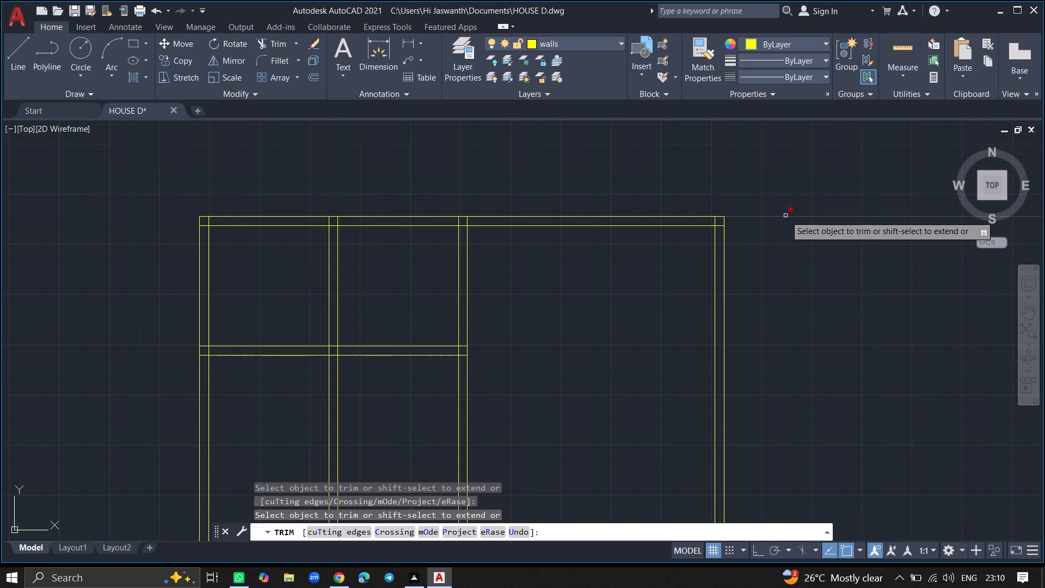
{"action": "left_click", "coordinate": [786, 216]}
{"action": "key", "text": "Return"}
Trim both lines of the wall between the first and second rooms where they extend below the lower horizontal wall.
{"action": "scroll", "coordinate": [786, 216], "scroll_direction": "down", "scroll_amount": 4, "text": "ctrl"}
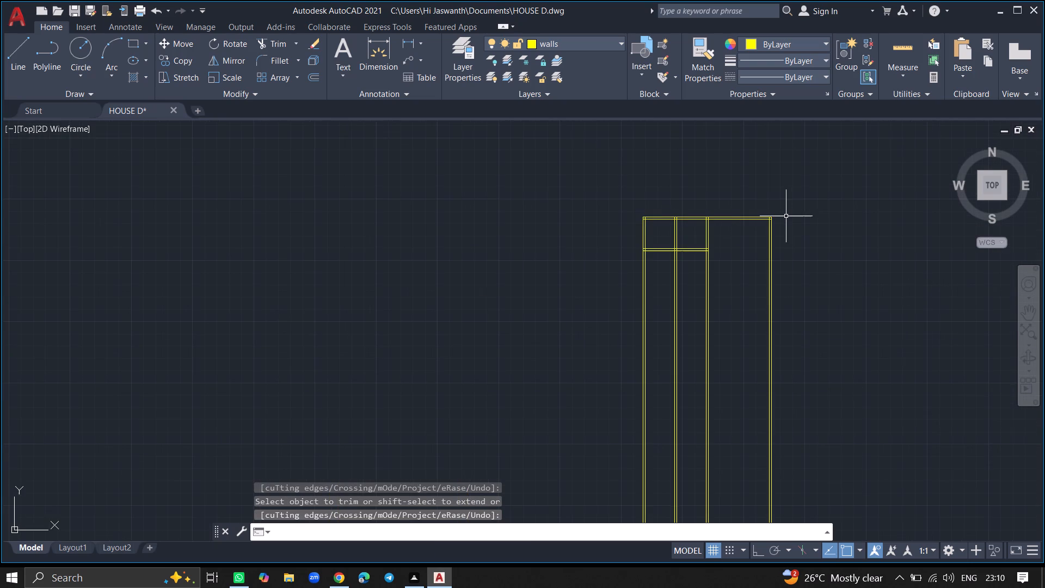
{"action": "scroll", "coordinate": [747, 315], "scroll_direction": "up", "scroll_amount": 4, "text": "ctrl"}
{"action": "scroll", "coordinate": [747, 315], "scroll_direction": "down", "scroll_amount": 1, "text": "ctrl"}
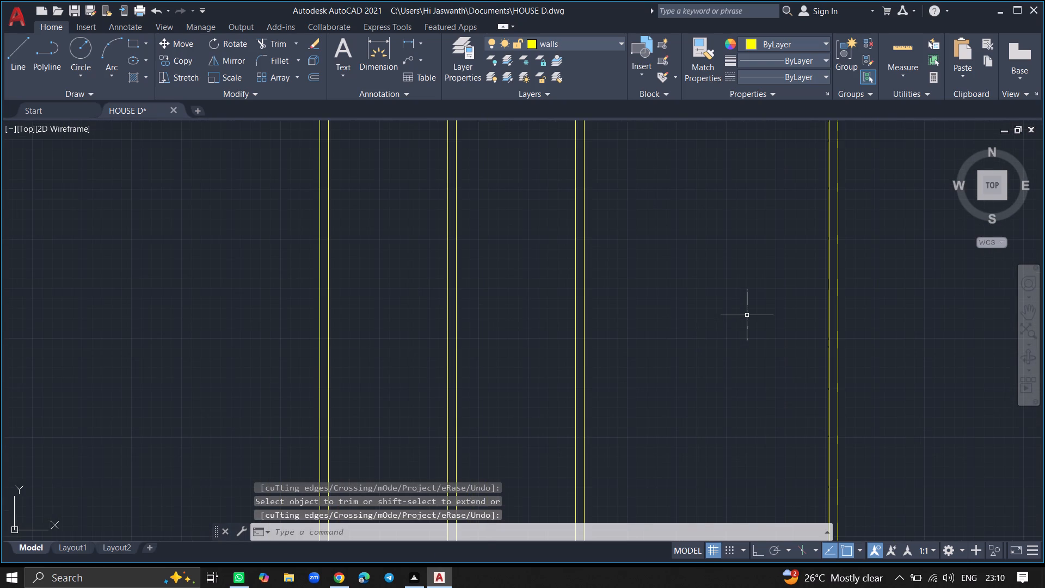
{"action": "scroll", "coordinate": [747, 315], "scroll_direction": "down", "scroll_amount": 3, "text": "ctrl"}
{"action": "scroll", "coordinate": [734, 231], "scroll_direction": "up", "scroll_amount": 3, "text": "ctrl"}
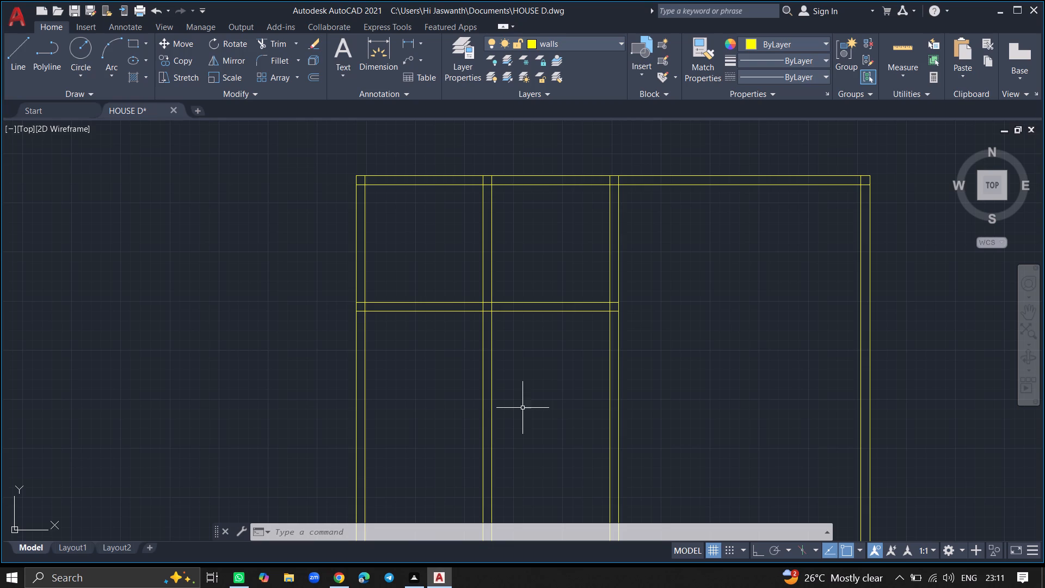
{"action": "type", "text": "TRIM"}
{"action": "key", "text": "Return"}
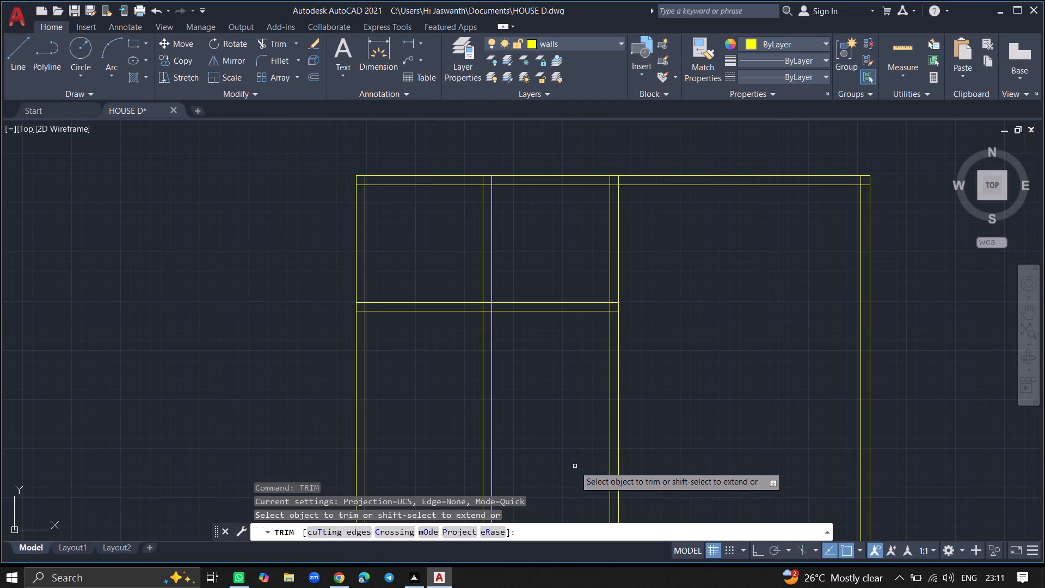
{"action": "left_click", "coordinate": [486, 437]}
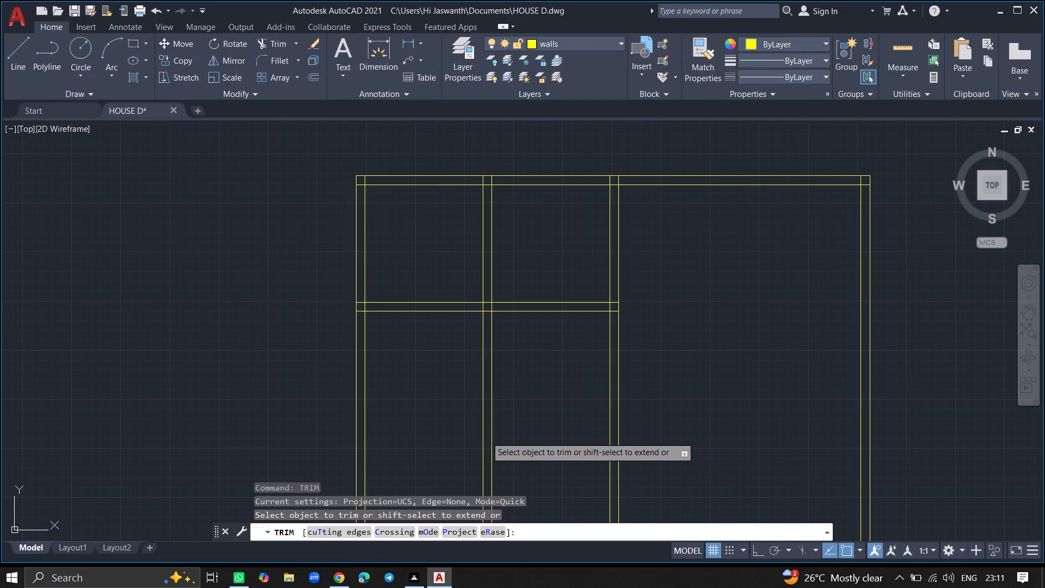
{"action": "left_click", "coordinate": [474, 437]}
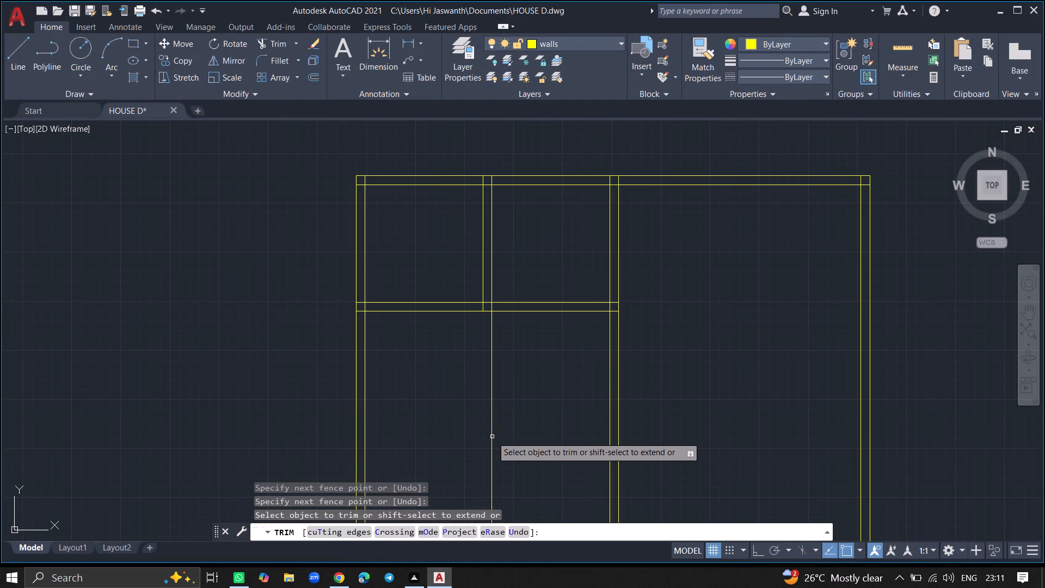
{"action": "left_click", "coordinate": [493, 437]}
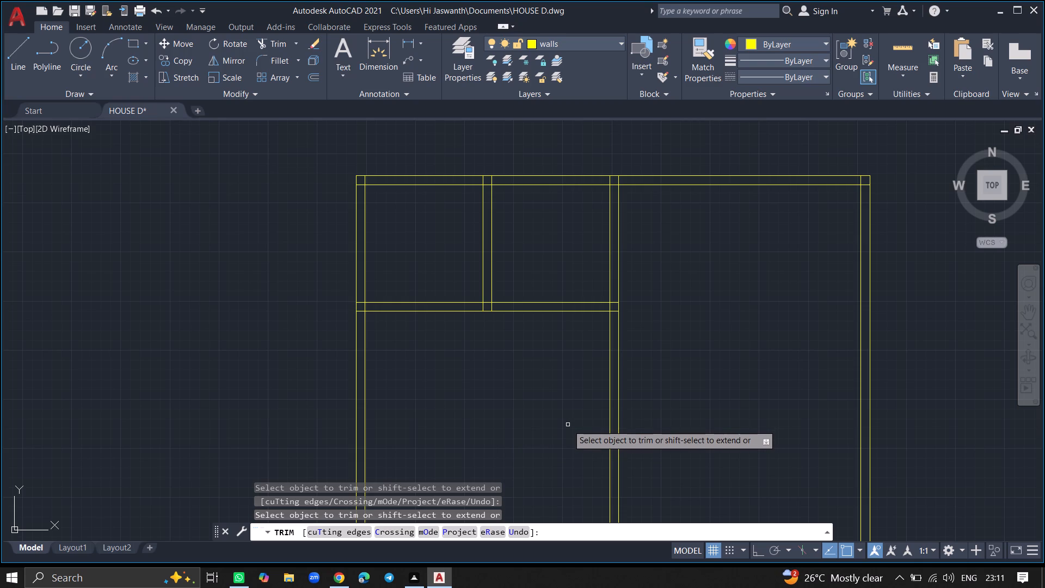
{"action": "key", "text": "Return"}
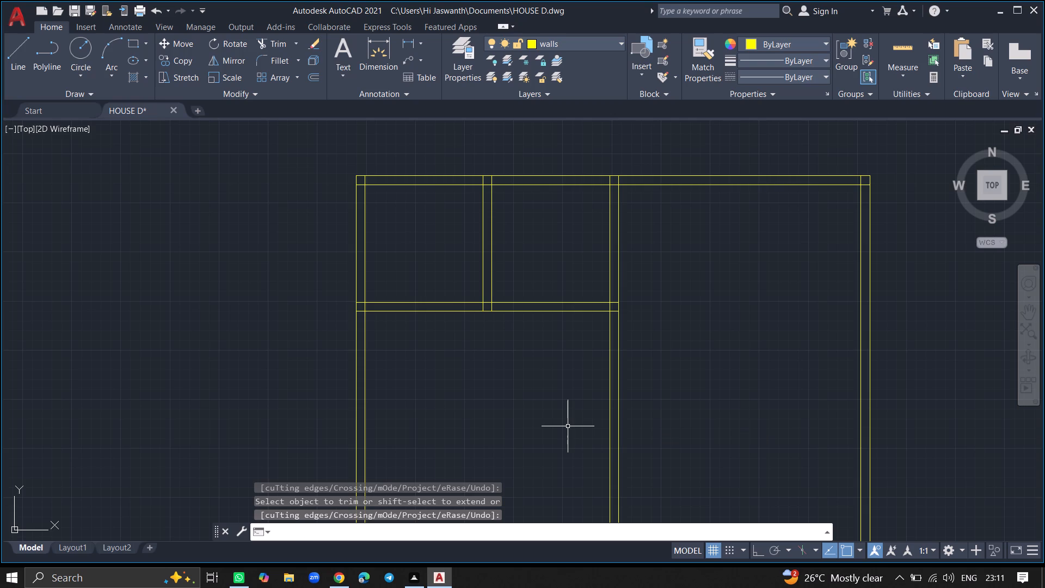
Offset the inner line of the leftmost exterior wall 7' to the right for the room below the first room.
{"action": "key", "text": "o"}
{"action": "type", "text": "FFSET"}
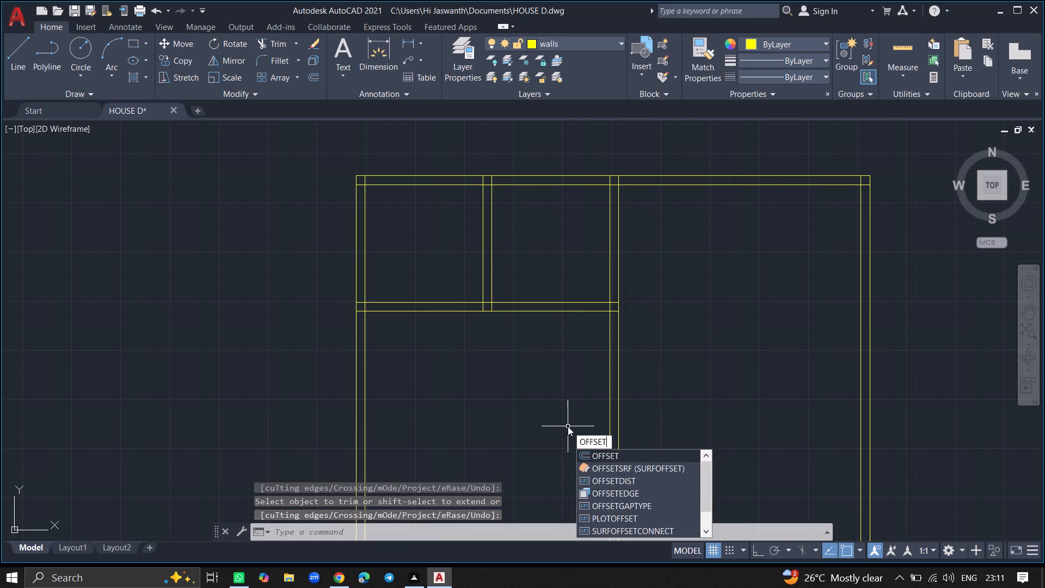
{"action": "key", "text": "Return"}
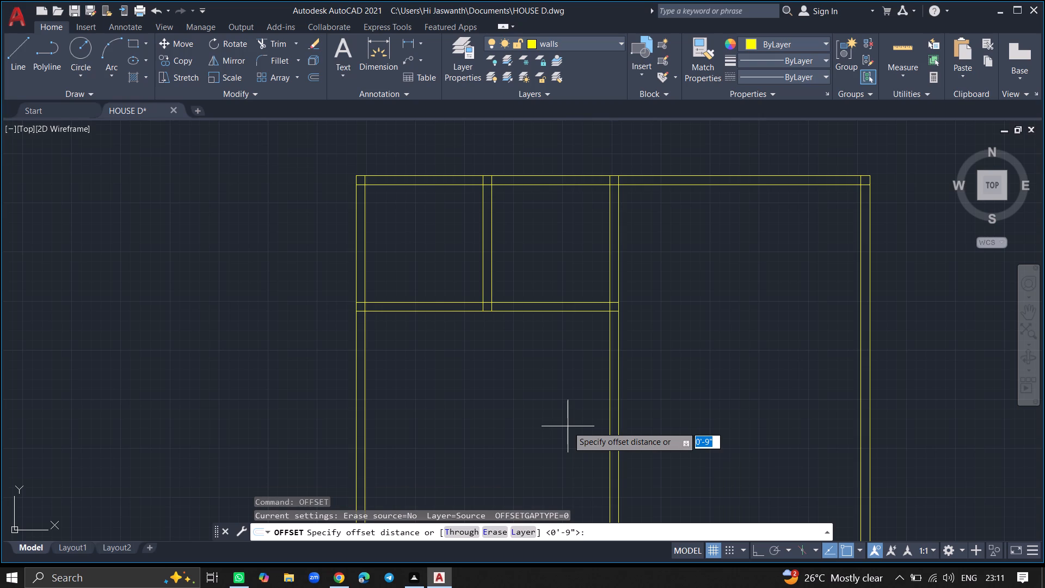
{"action": "type", "text": "7'"}
{"action": "key", "text": "Return"}
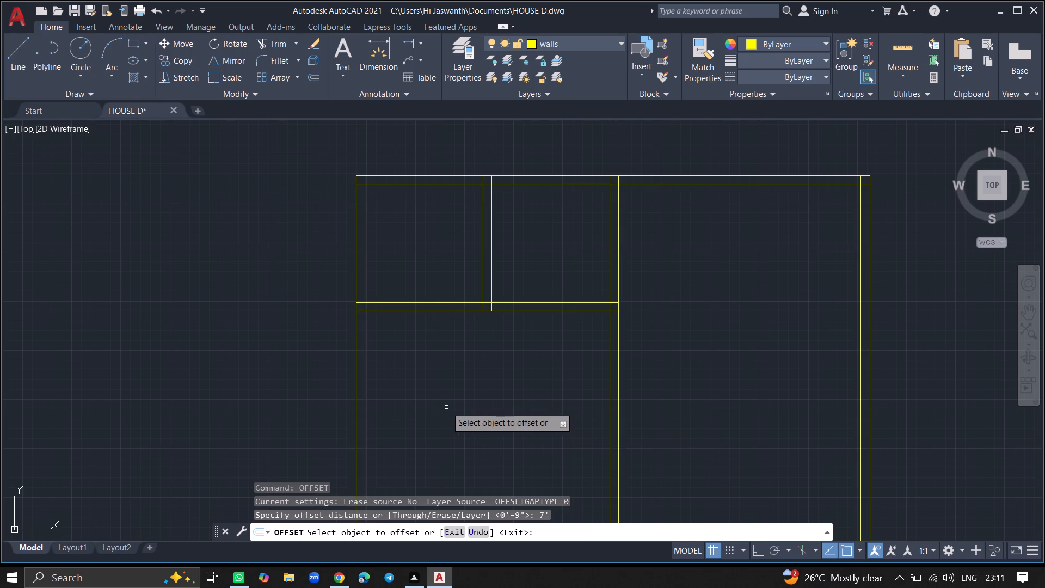
{"action": "left_click", "coordinate": [365, 406]}
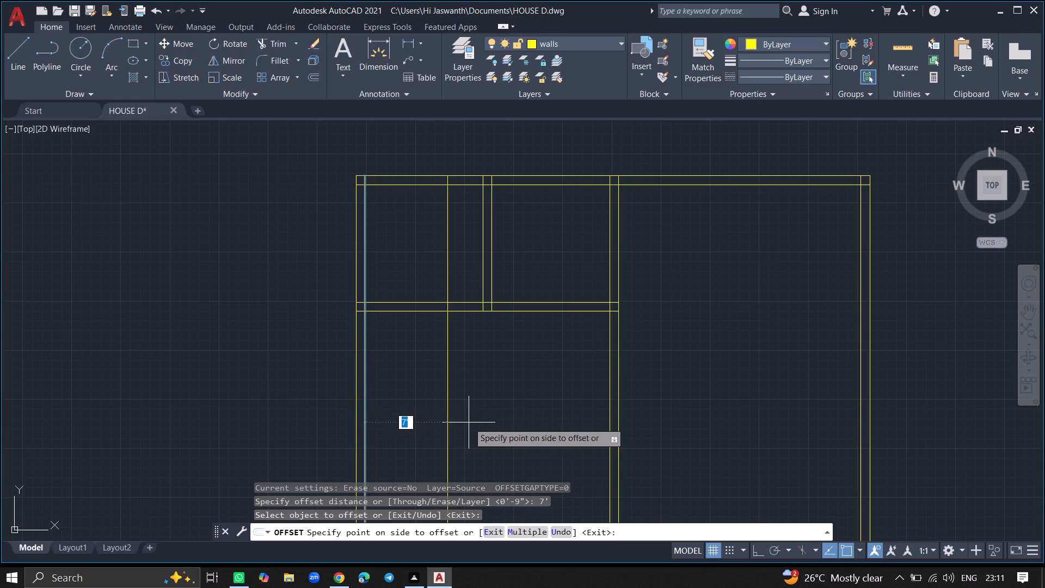
{"action": "left_click", "coordinate": [469, 422]}
{"action": "key", "text": "Return"}
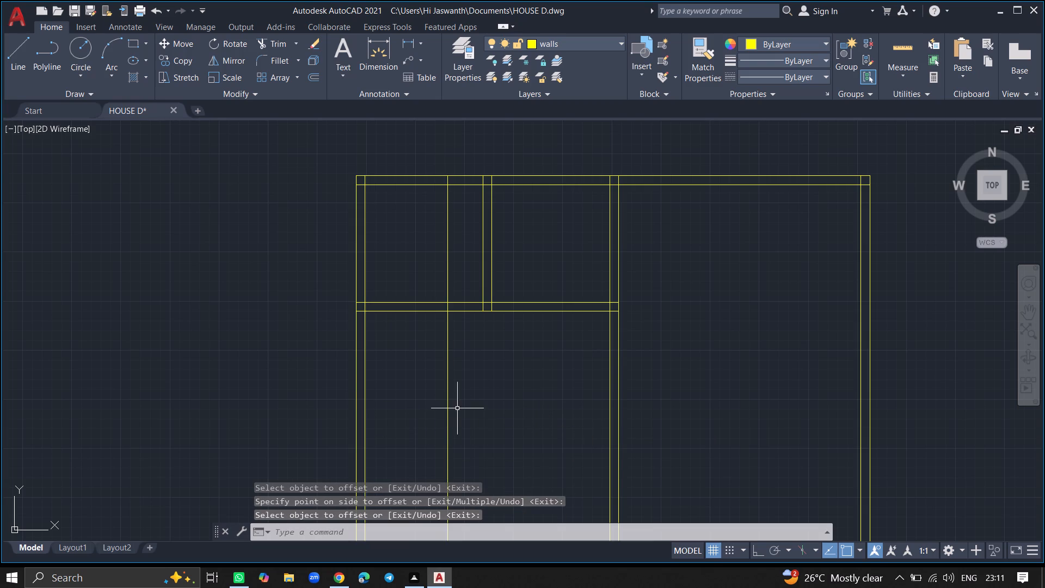
Offset the new vertical line inside the left exterior wall 9" to its right to give the wall thickness.
{"action": "type", "text": "OFF"}
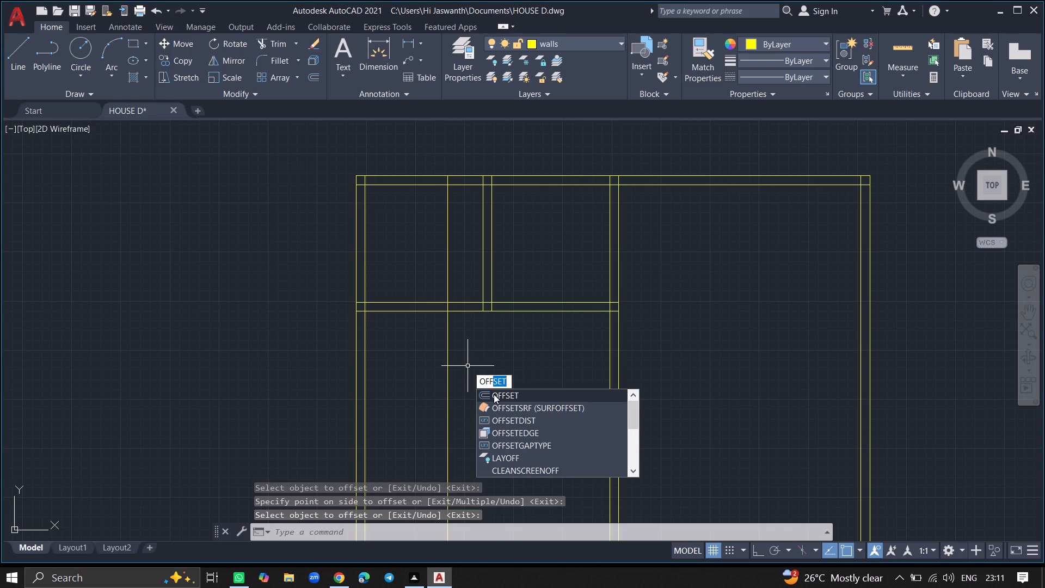
{"action": "left_click", "coordinate": [494, 394]}
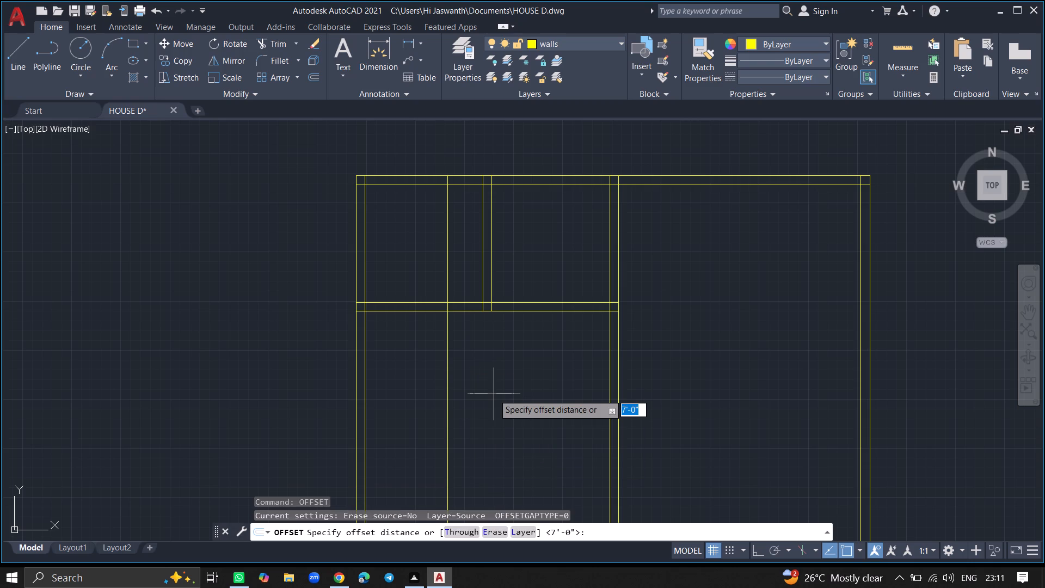
{"action": "type", "text": "9\""}
{"action": "key", "text": "Return"}
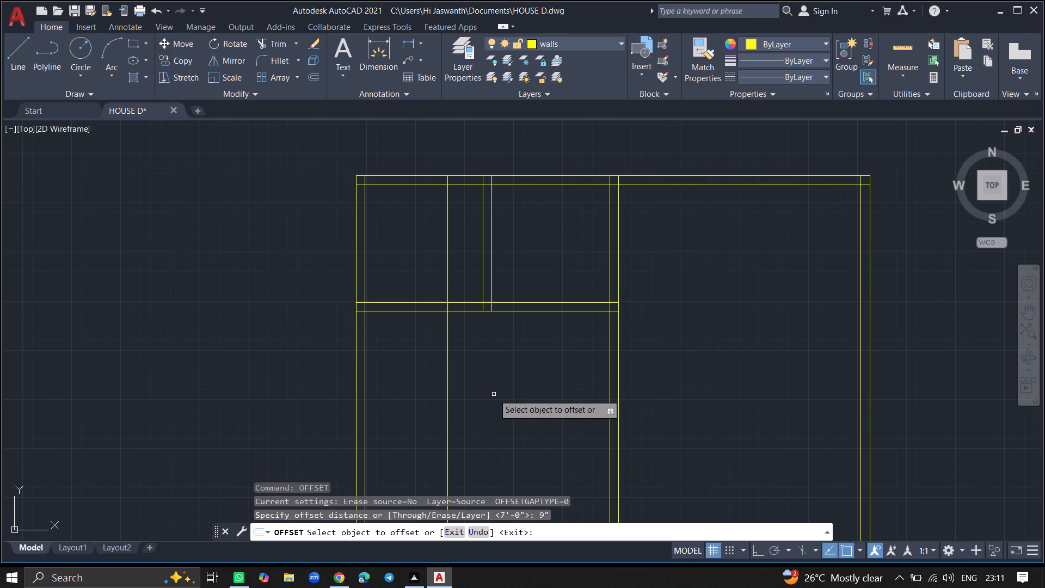
{"action": "left_click", "coordinate": [447, 401]}
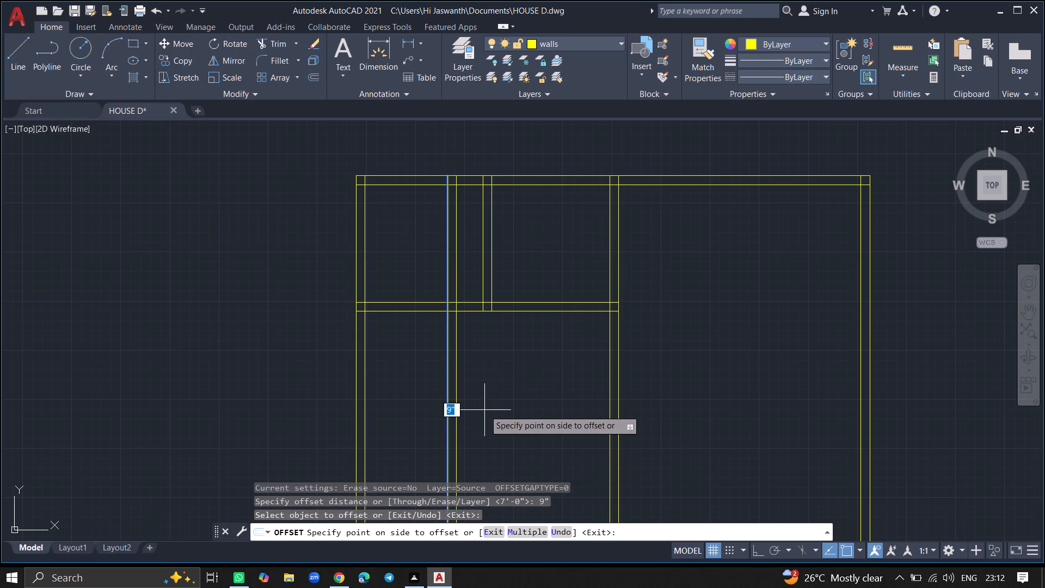
{"action": "left_click", "coordinate": [484, 410]}
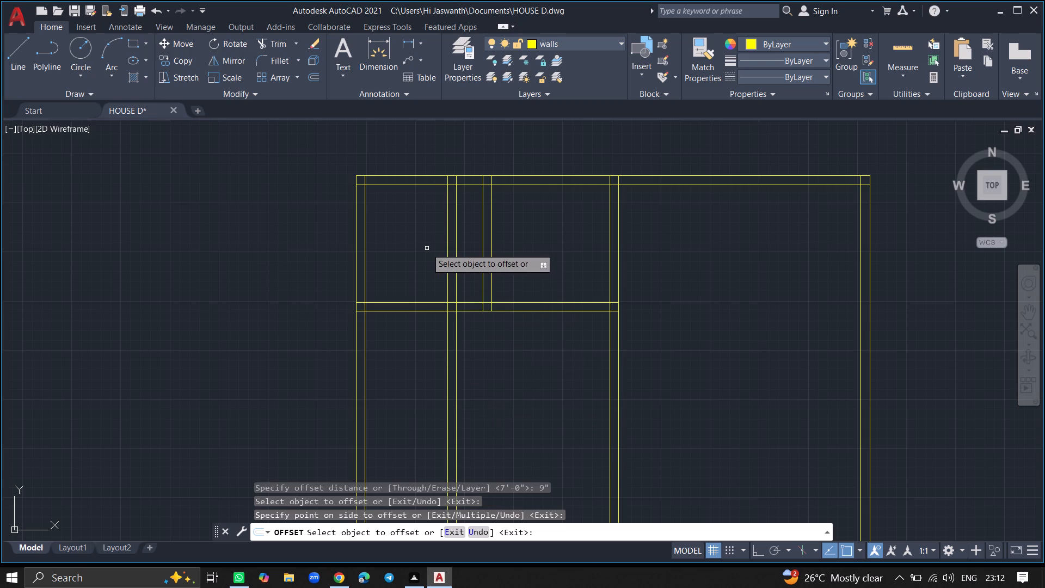
{"action": "key", "text": "Return"}
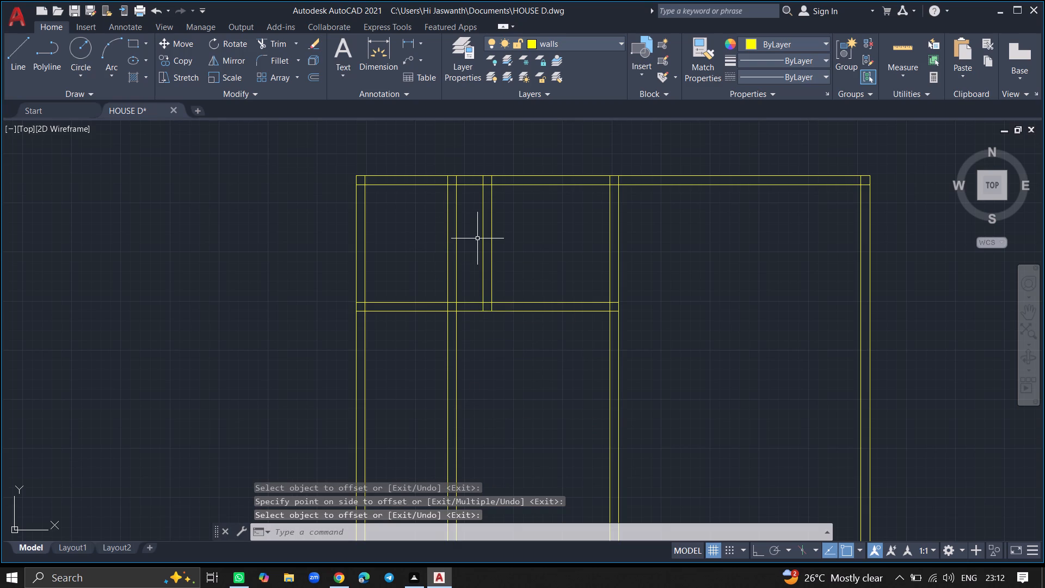
Trim both lines of the new 9" vertical wall where they run up through the first room above the horizontal wall.
{"action": "scroll", "coordinate": [477, 238], "scroll_direction": "up", "scroll_amount": 2, "text": "ctrl"}
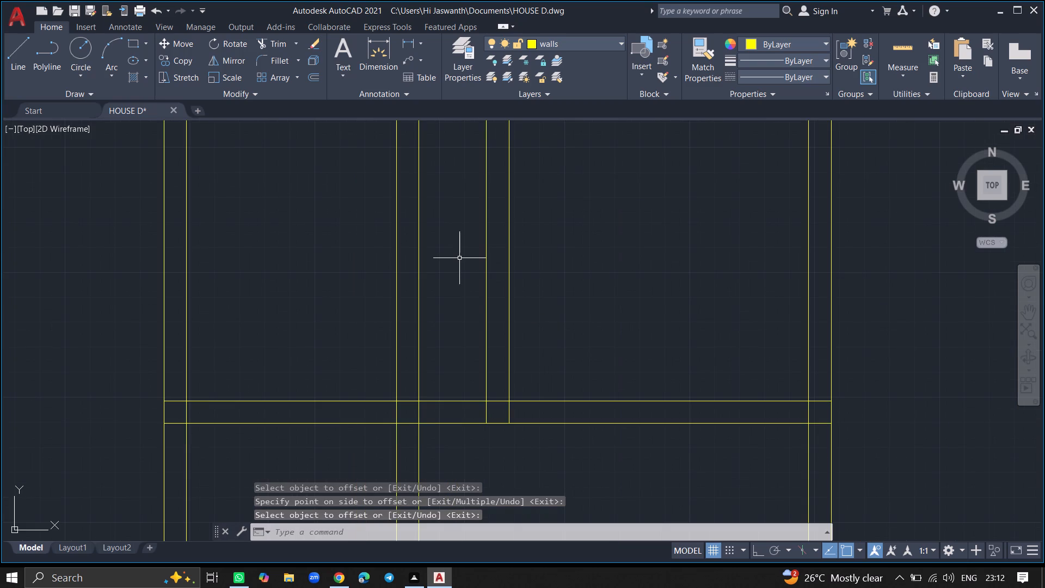
{"action": "type", "text": "TRIM"}
{"action": "key", "text": "Return"}
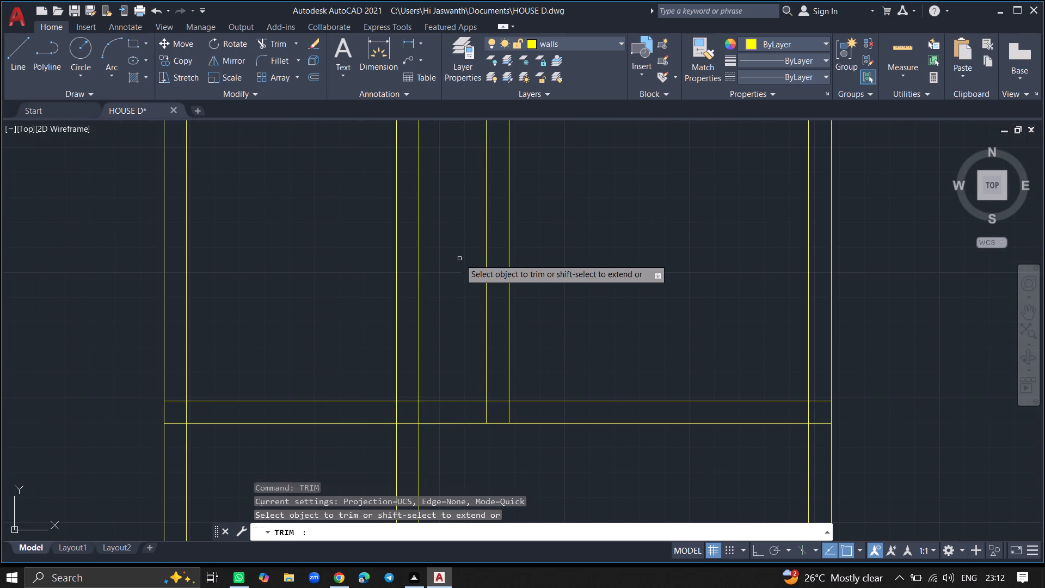
{"action": "left_click", "coordinate": [421, 253]}
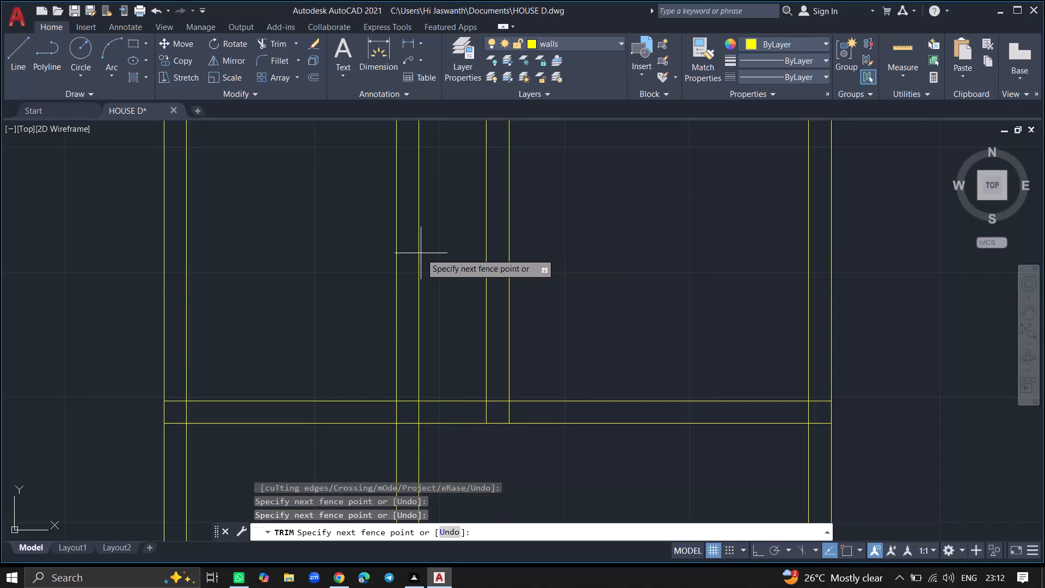
{"action": "left_click", "coordinate": [386, 251]}
{"action": "scroll", "coordinate": [386, 251], "scroll_direction": "down", "scroll_amount": 2, "text": "ctrl"}
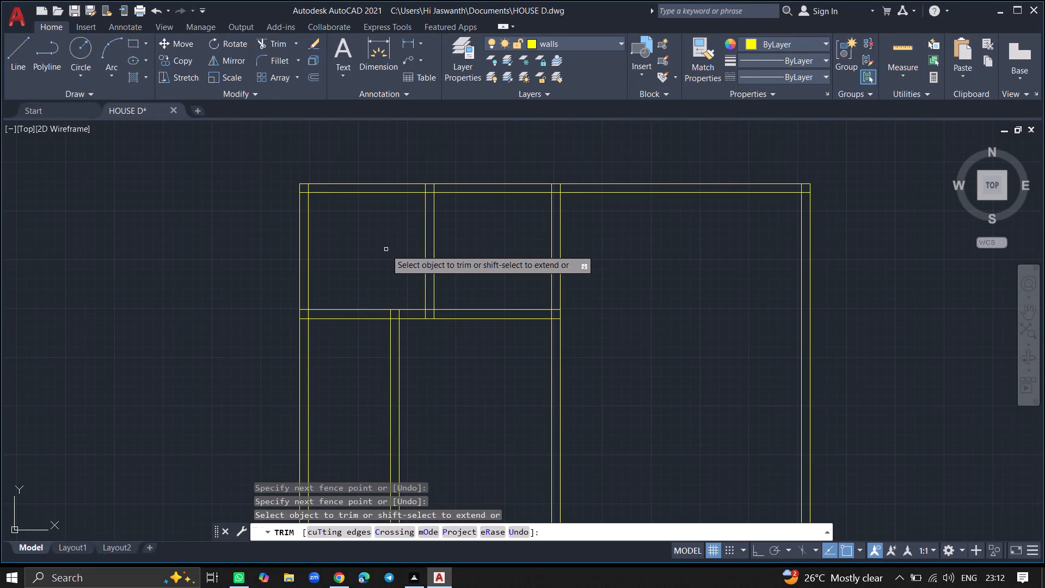
{"action": "key", "text": "Return"}
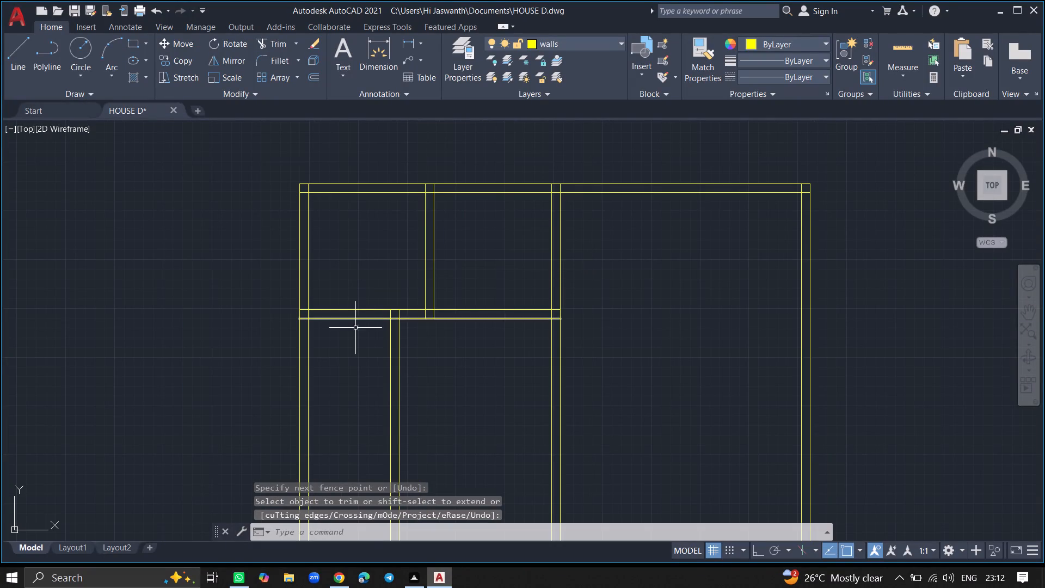
Offset the lower line of the horizontal wall below the first room 4' downward.
{"action": "scroll", "coordinate": [343, 351], "scroll_direction": "up", "scroll_amount": 1, "text": "ctrl"}
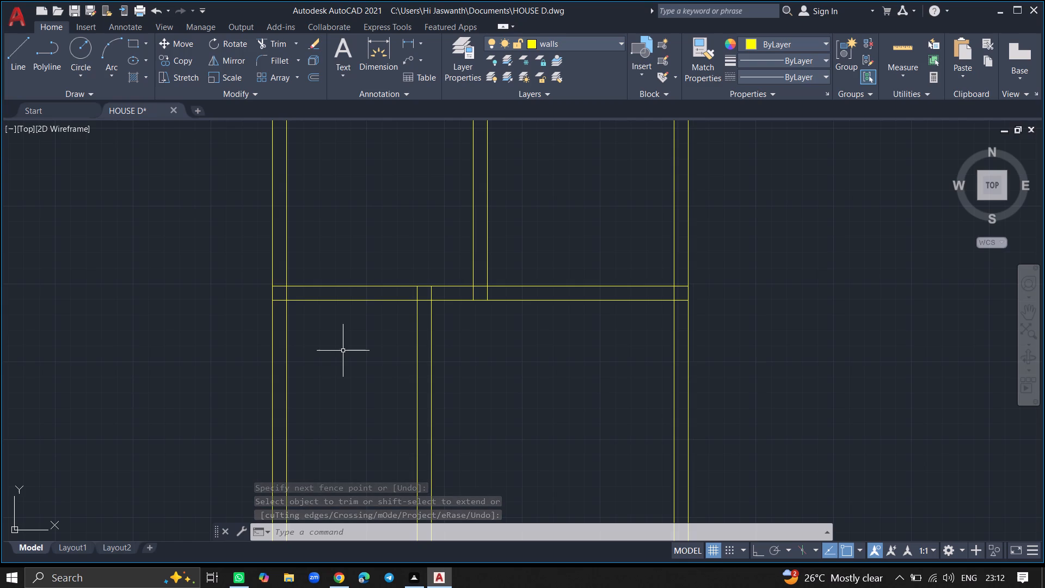
{"action": "key", "text": "o"}
{"action": "type", "text": "FF"}
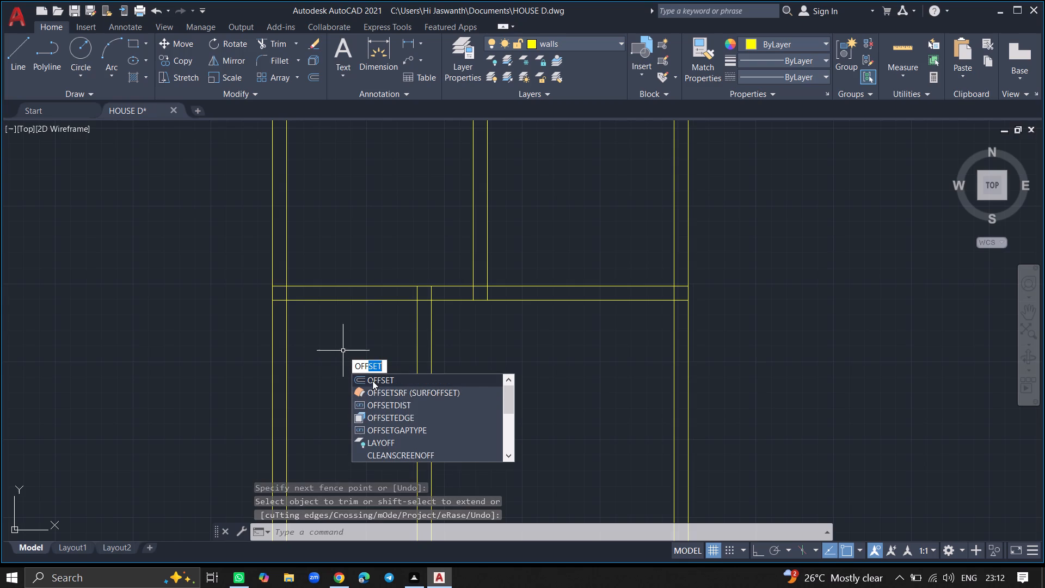
{"action": "left_click", "coordinate": [372, 381]}
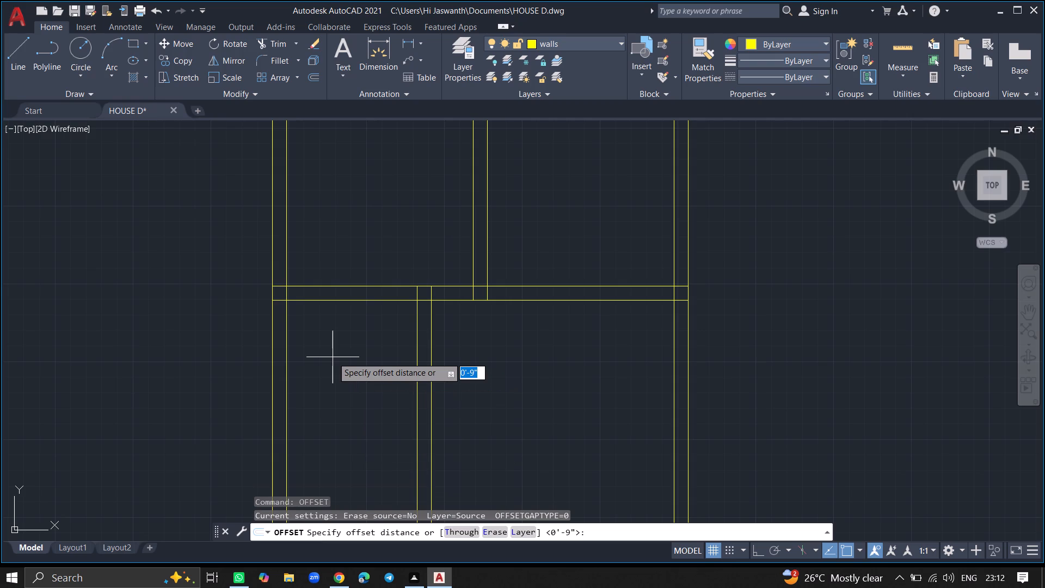
{"action": "type", "text": "4'"}
{"action": "key", "text": "Return"}
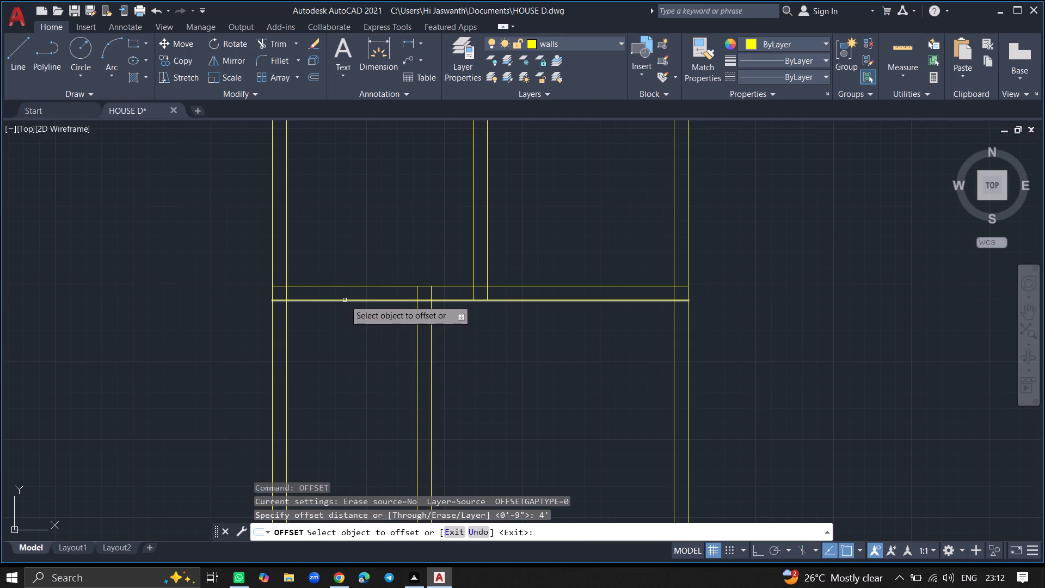
{"action": "left_click", "coordinate": [345, 300]}
{"action": "left_click", "coordinate": [331, 363]}
{"action": "key", "text": "Return"}
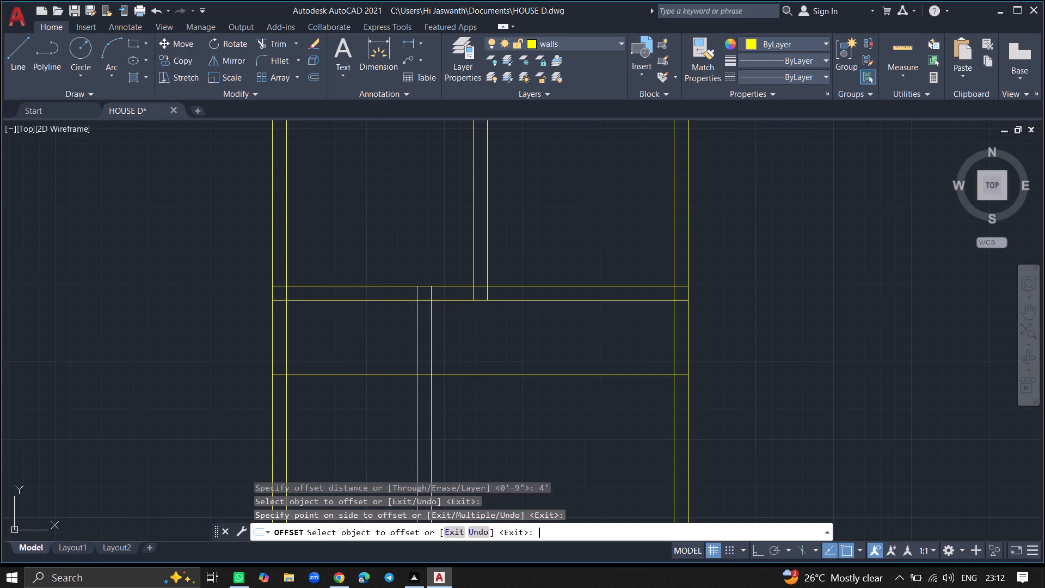
Offset the new horizontal line 9" downward to give the wall thickness.
{"action": "type", "text": "OFF"}
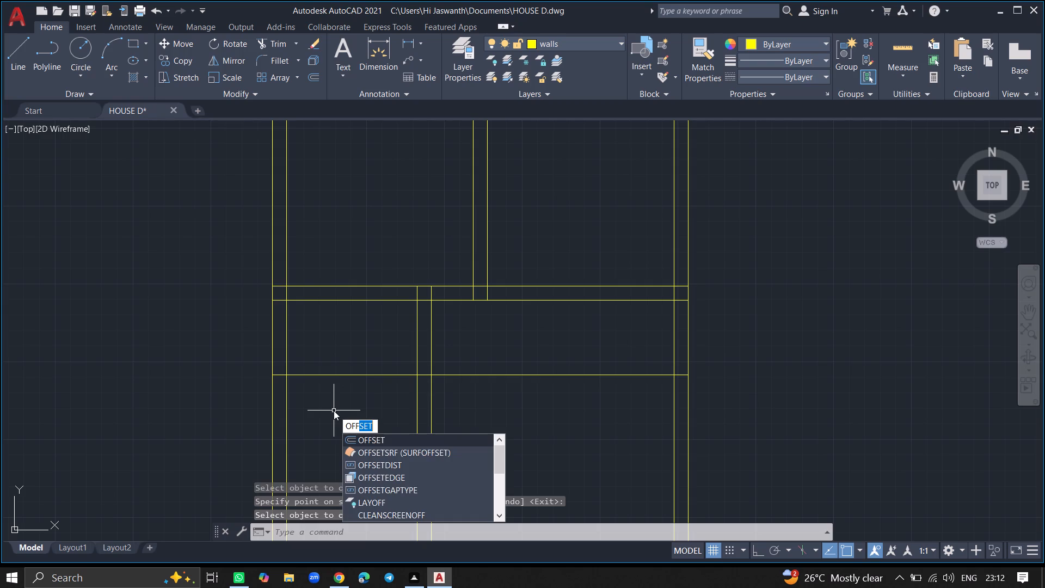
{"action": "left_click", "coordinate": [367, 440]}
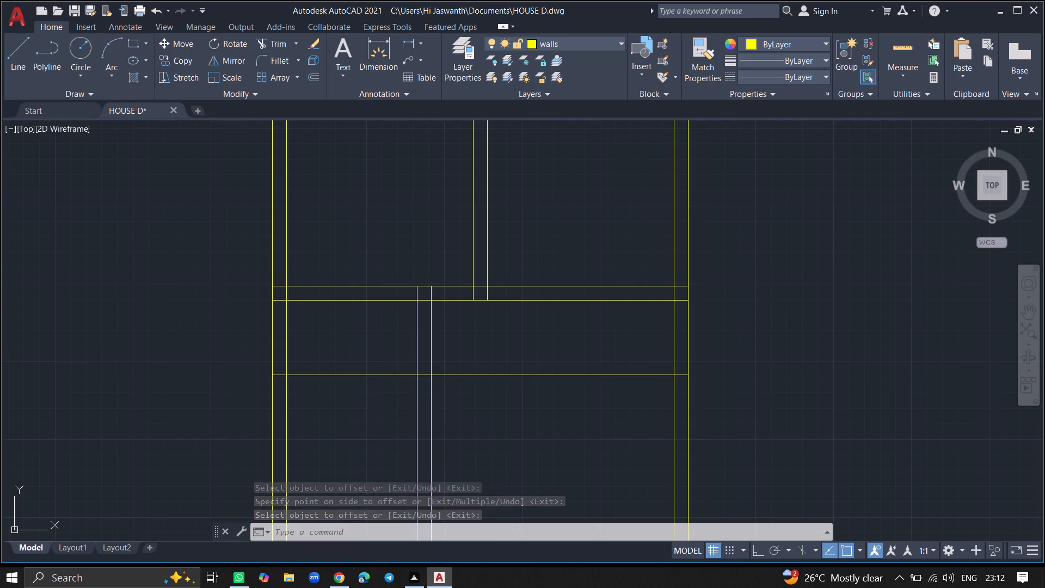
{"action": "key", "text": "9"}
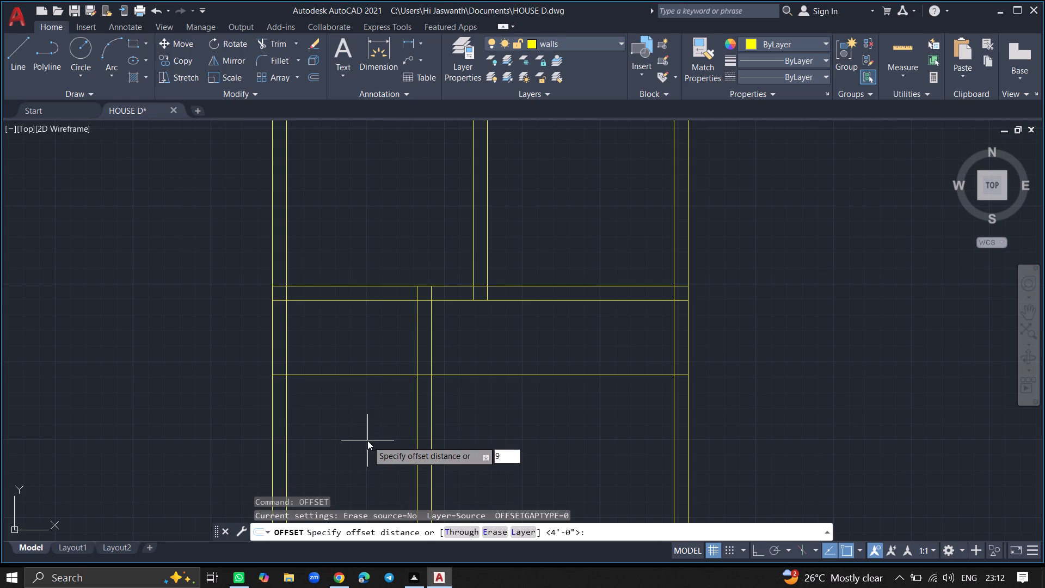
{"action": "key", "text": "shift+quotedbl"}
{"action": "key", "text": "Return"}
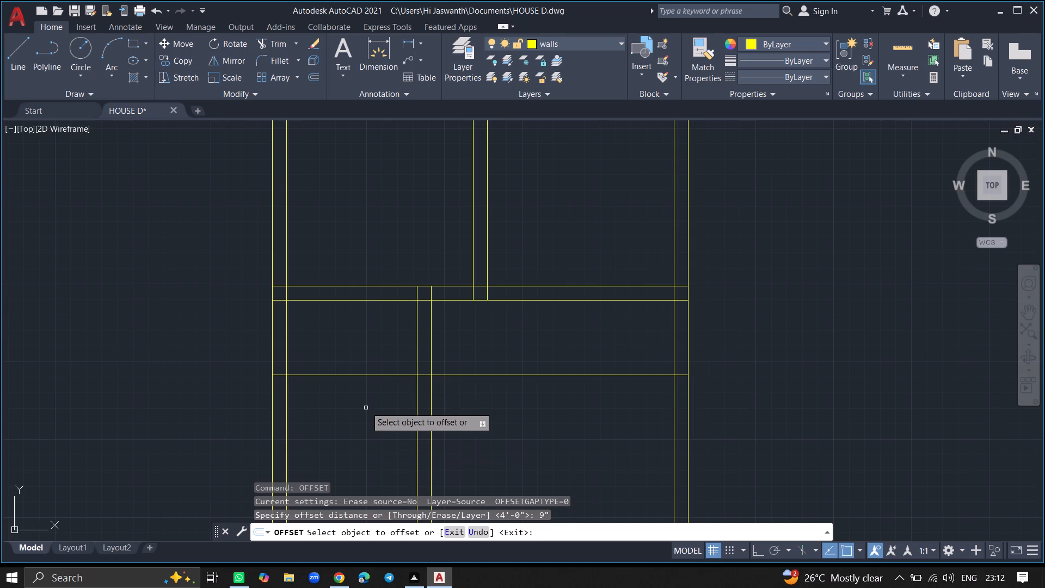
{"action": "left_click_drag", "start_coordinate": [365, 375], "coordinate": [360, 434]}
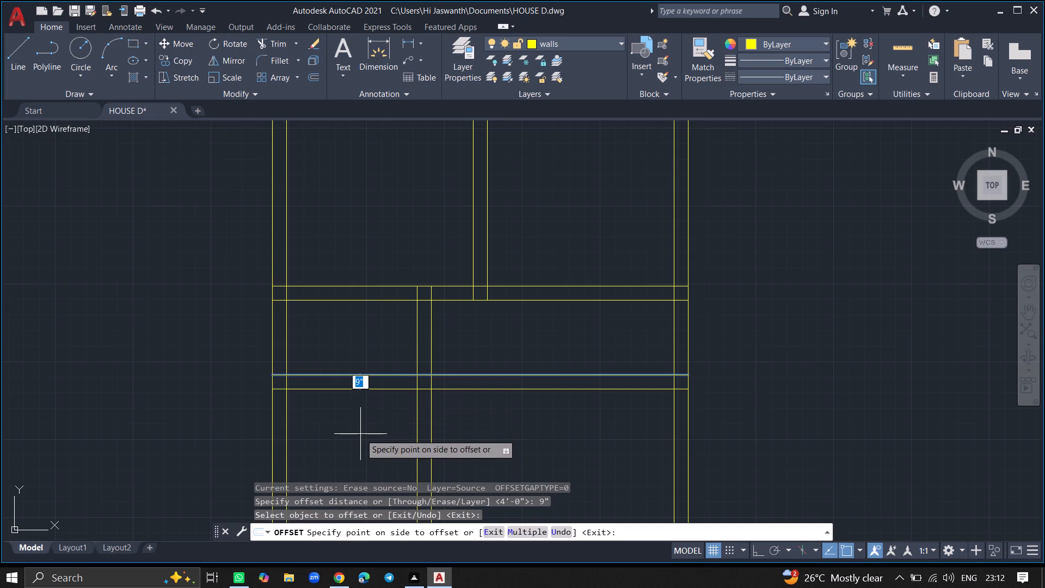
{"action": "left_click", "coordinate": [360, 434]}
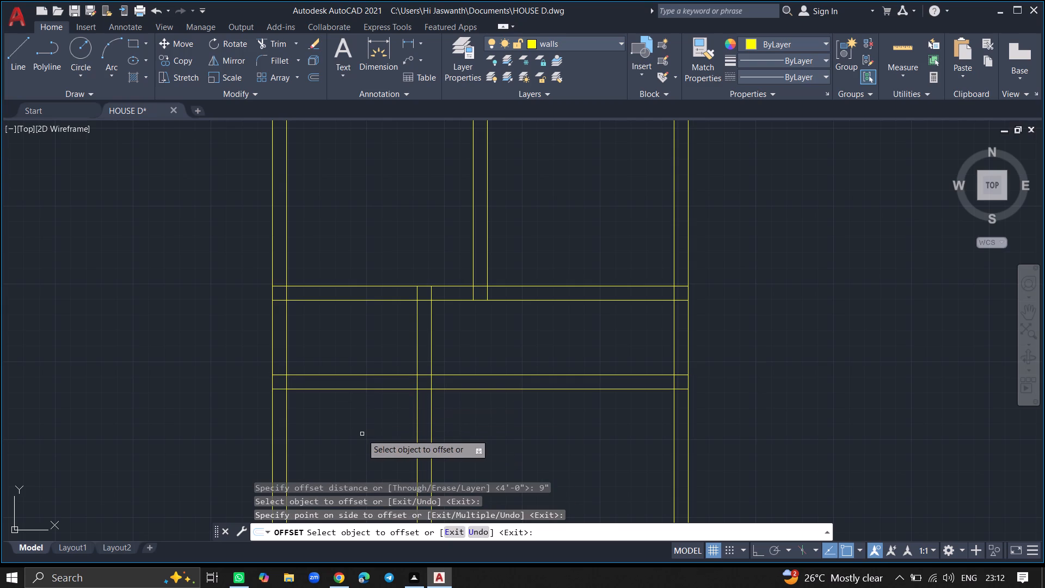
{"action": "key", "text": "Return"}
Trim both lines of the new horizontal wall right of the 7' wide room, including the short pieces inside the next vertical wall.
{"action": "type", "text": "TRIM"}
{"action": "key", "text": "Return"}
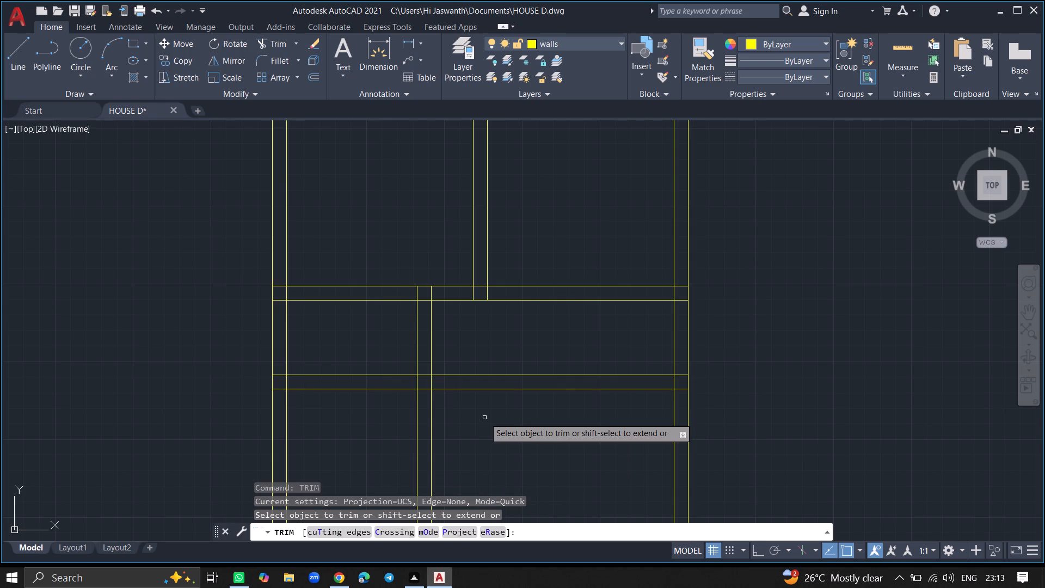
{"action": "left_click", "coordinate": [494, 389]}
{"action": "left_click", "coordinate": [497, 373]}
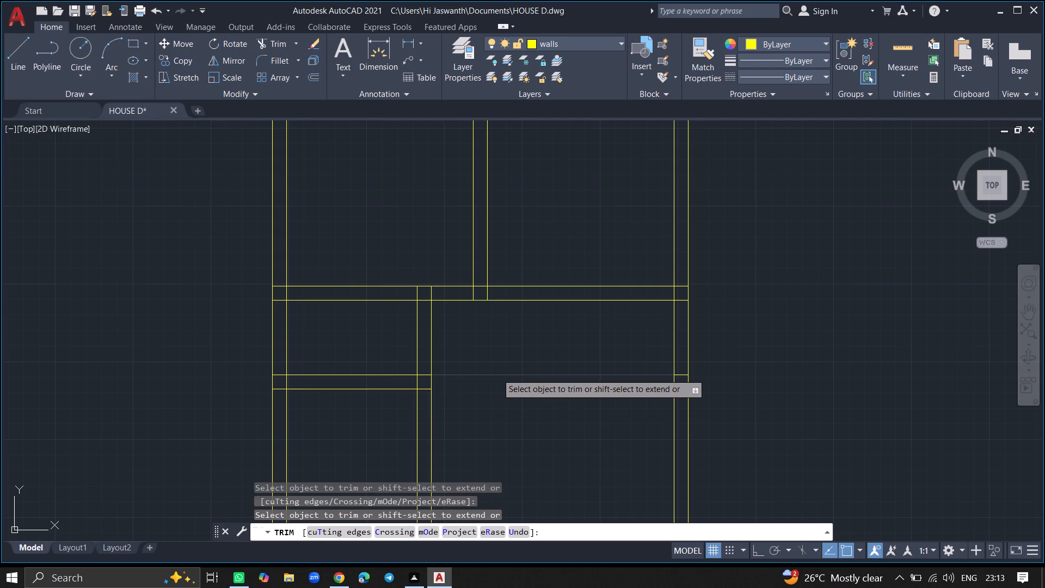
{"action": "left_click", "coordinate": [497, 373]}
{"action": "left_click", "coordinate": [616, 385]}
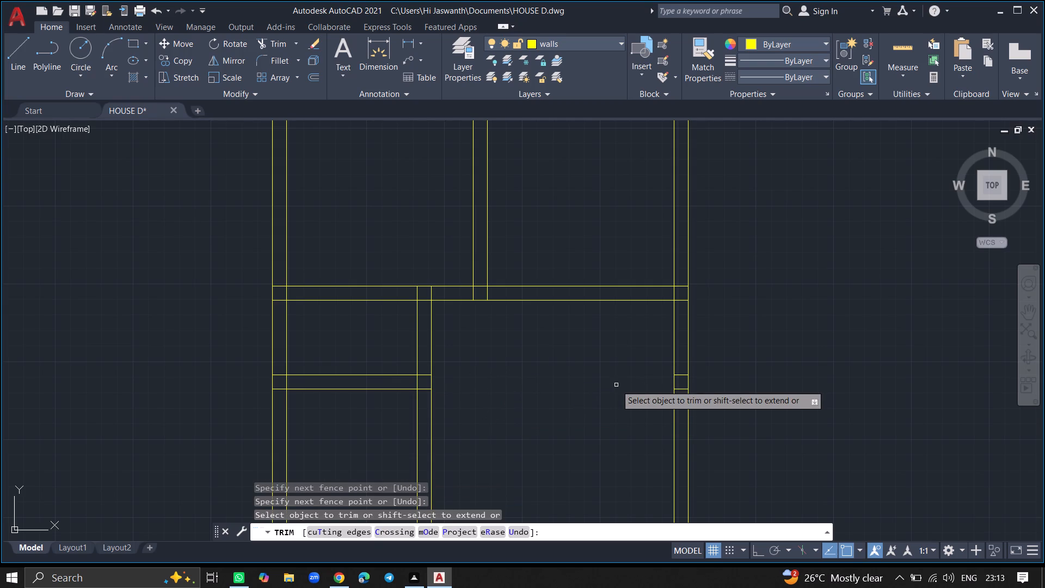
{"action": "left_click", "coordinate": [678, 390]}
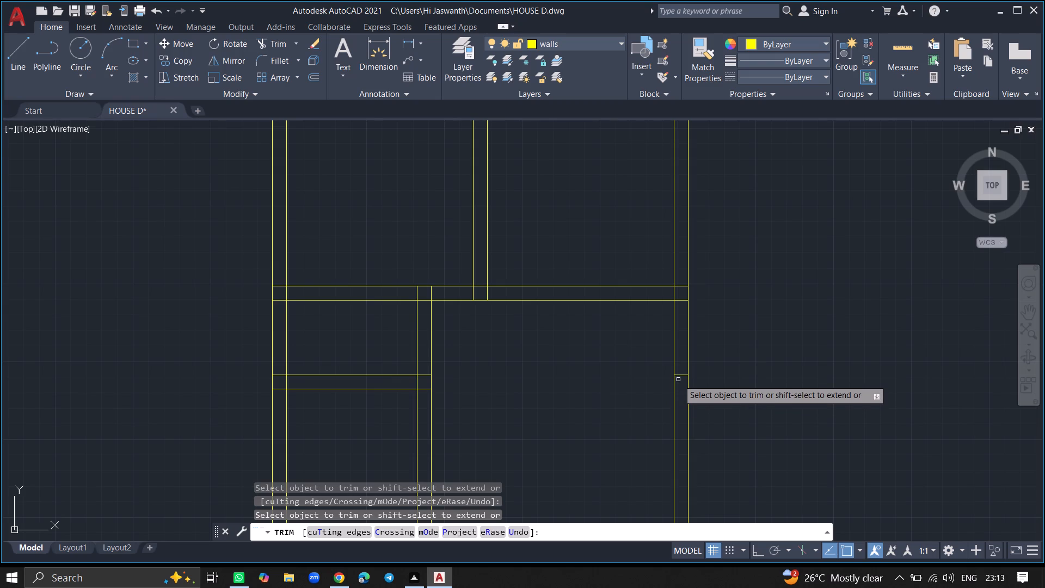
{"action": "left_click", "coordinate": [678, 376]}
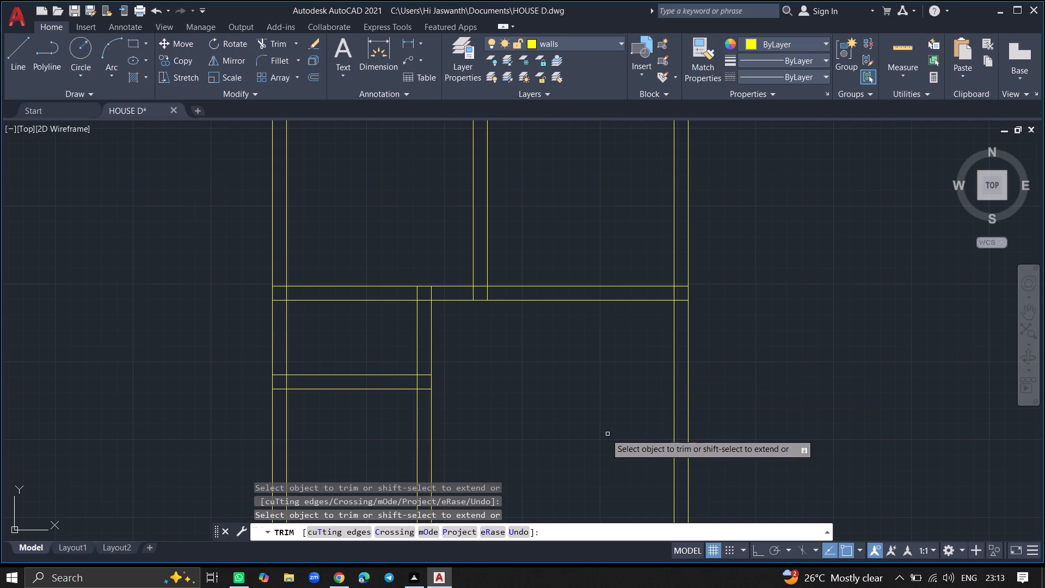
{"action": "key", "text": "Return"}
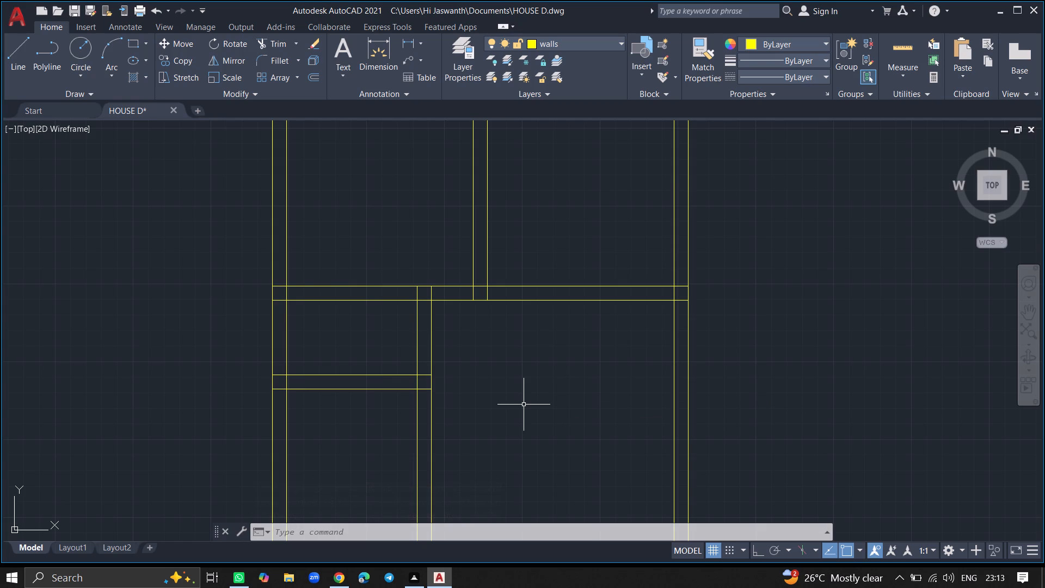
Offset the lower line of the short horizontal wall in the 7' wide strip 4'10" downward.
{"action": "key", "text": "o"}
{"action": "type", "text": "FFSET"}
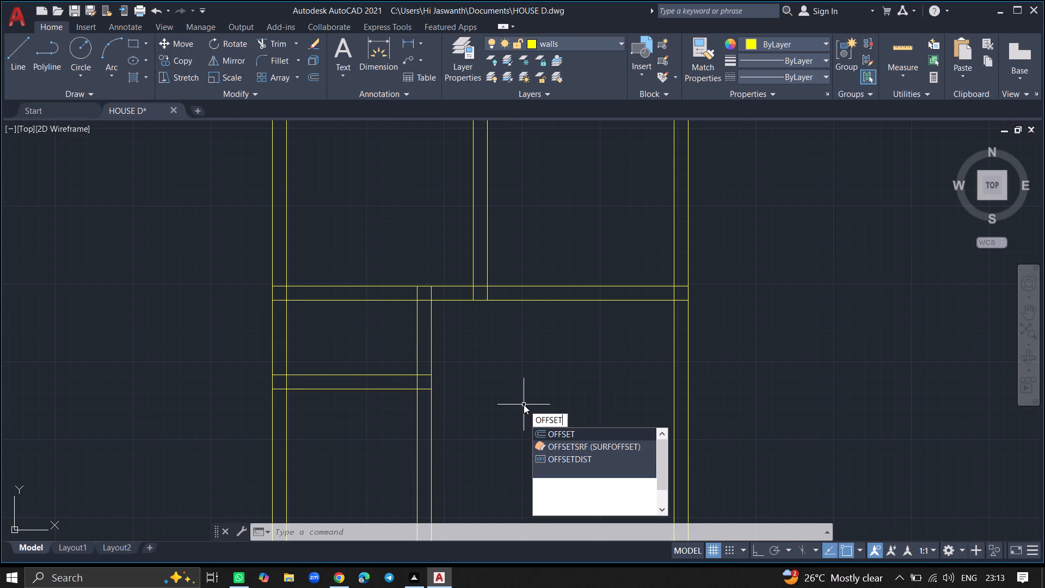
{"action": "key", "text": "Return"}
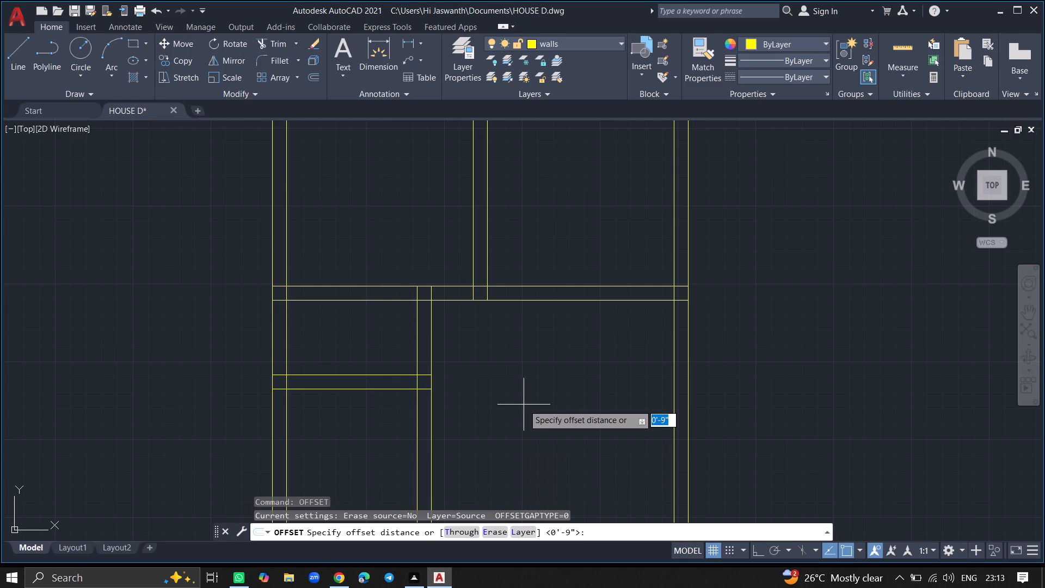
{"action": "key", "text": "4"}
{"action": "key", "text": "apostrophe"}
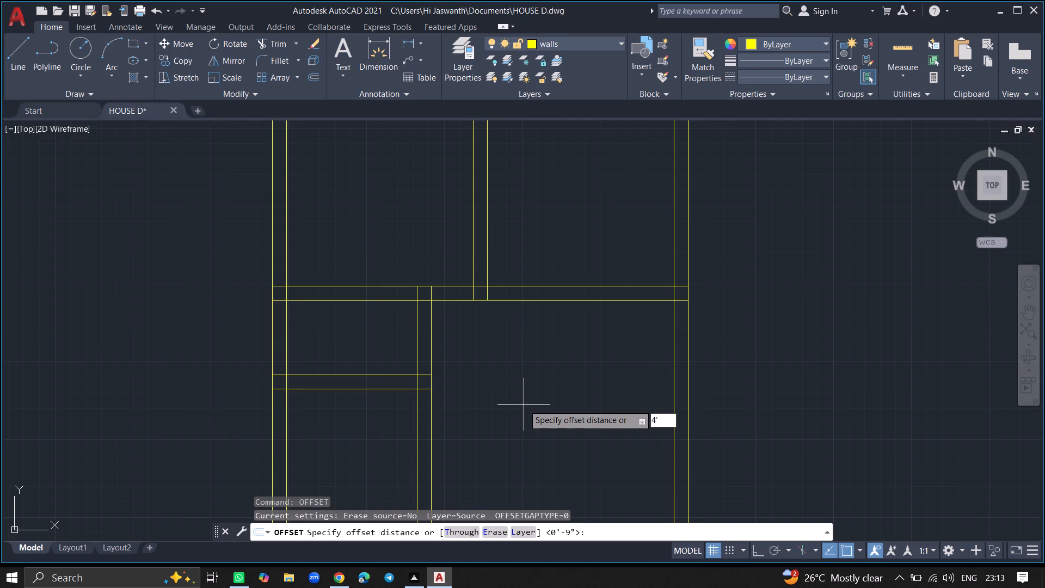
{"action": "key", "text": "1"}
{"action": "key", "text": "0"}
{"action": "key", "text": "shift+quotedbl"}
{"action": "key", "text": "Return"}
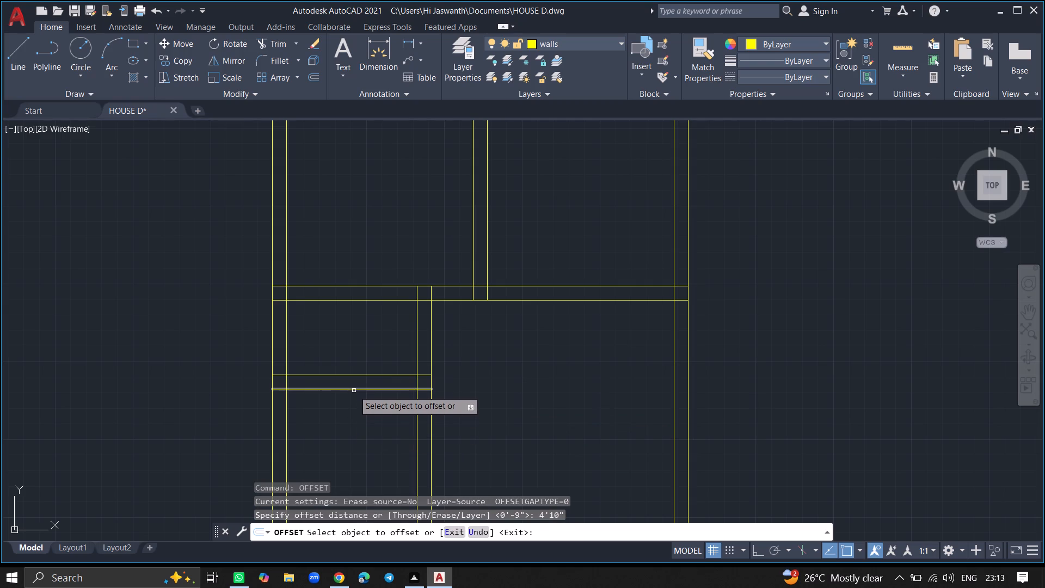
{"action": "left_click", "coordinate": [354, 389]}
{"action": "left_click", "coordinate": [352, 432]}
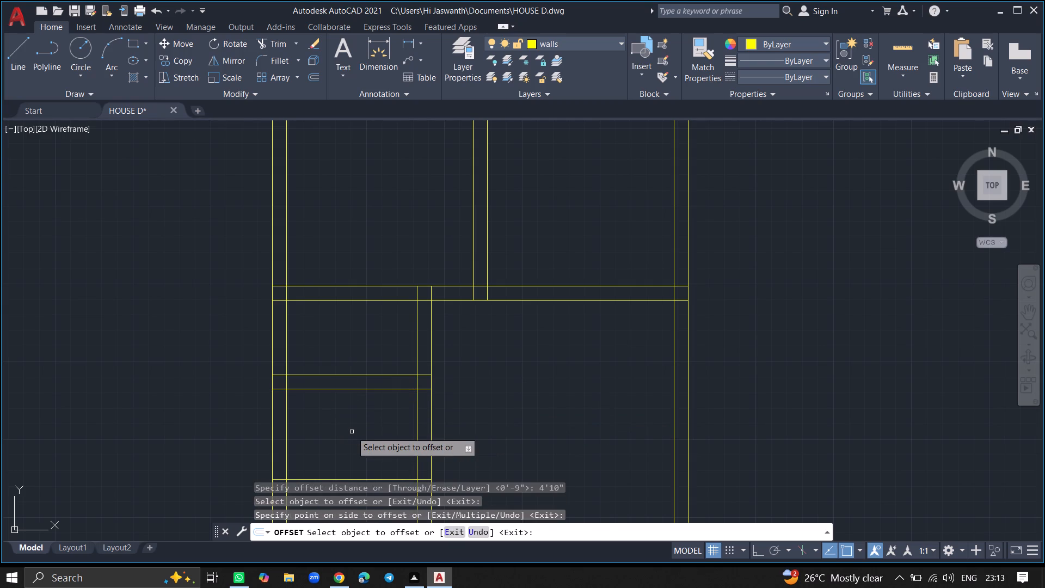
{"action": "key", "text": "Return"}
Offset the newest short horizontal line in the 7' wide strip 9" downward to give the wall thickness.
{"action": "scroll", "coordinate": [352, 432], "scroll_direction": "down", "scroll_amount": 3, "text": "ctrl"}
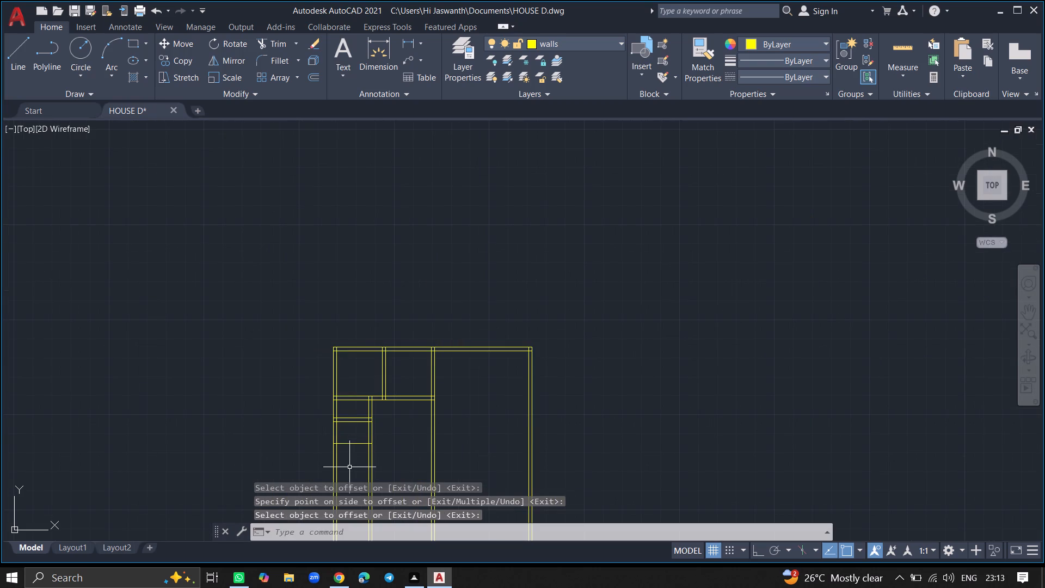
{"action": "scroll", "coordinate": [349, 468], "scroll_direction": "up", "scroll_amount": 1, "text": "ctrl"}
{"action": "scroll", "coordinate": [345, 421], "scroll_direction": "up", "scroll_amount": 4, "text": "ctrl"}
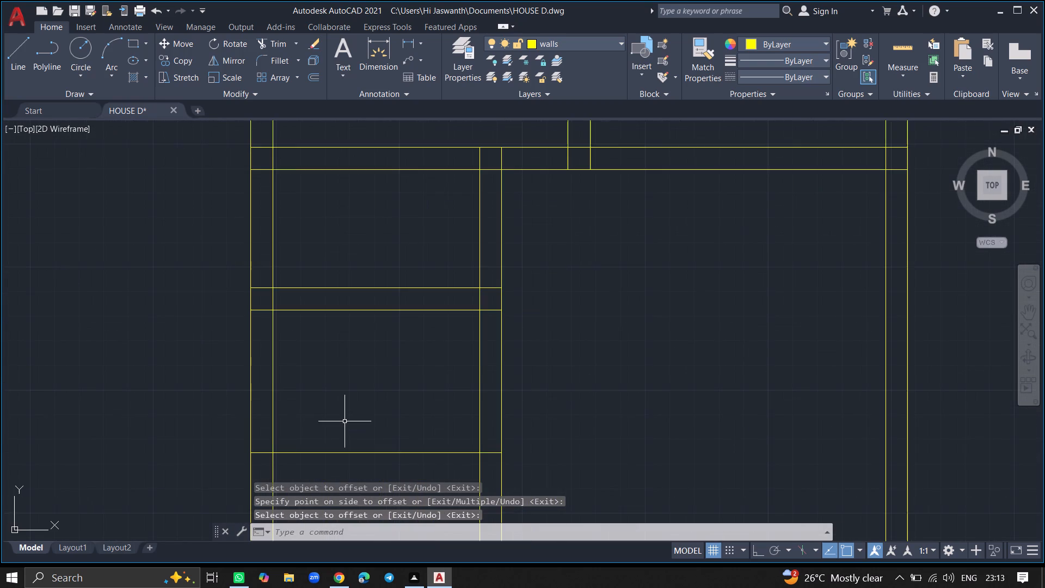
{"action": "scroll", "coordinate": [345, 421], "scroll_direction": "down", "scroll_amount": 2, "text": "ctrl"}
{"action": "type", "text": "OF"}
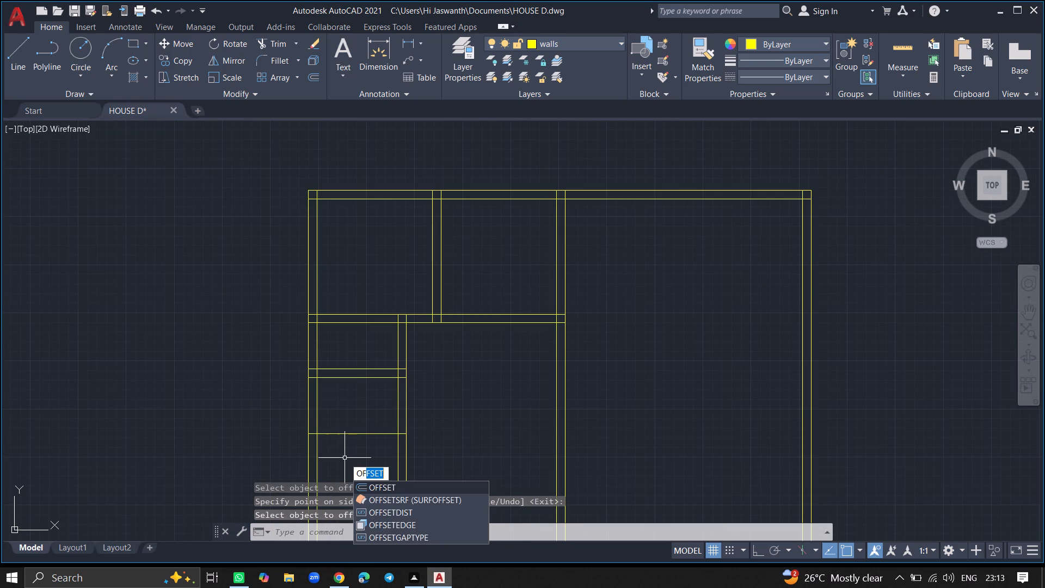
{"action": "left_click", "coordinate": [364, 485]}
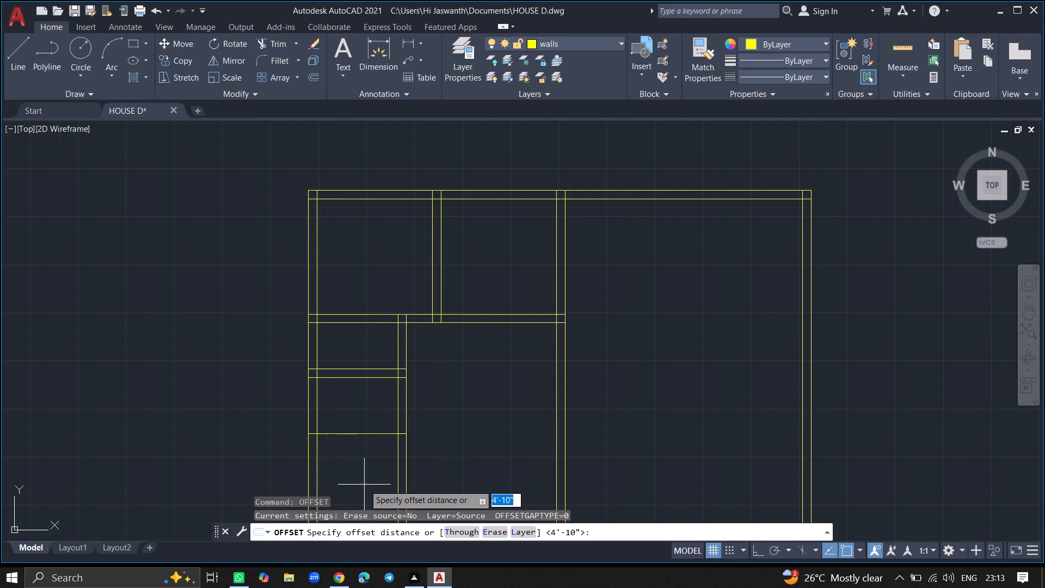
{"action": "key", "text": "9"}
{"action": "key", "text": "shift+quotedbl"}
{"action": "key", "text": "Return"}
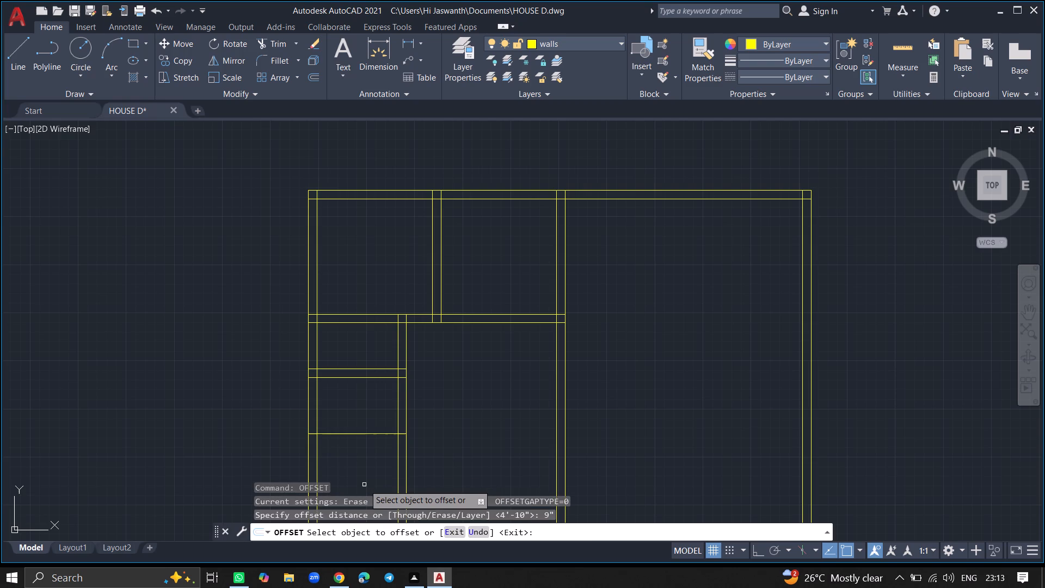
{"action": "left_click", "coordinate": [360, 432]}
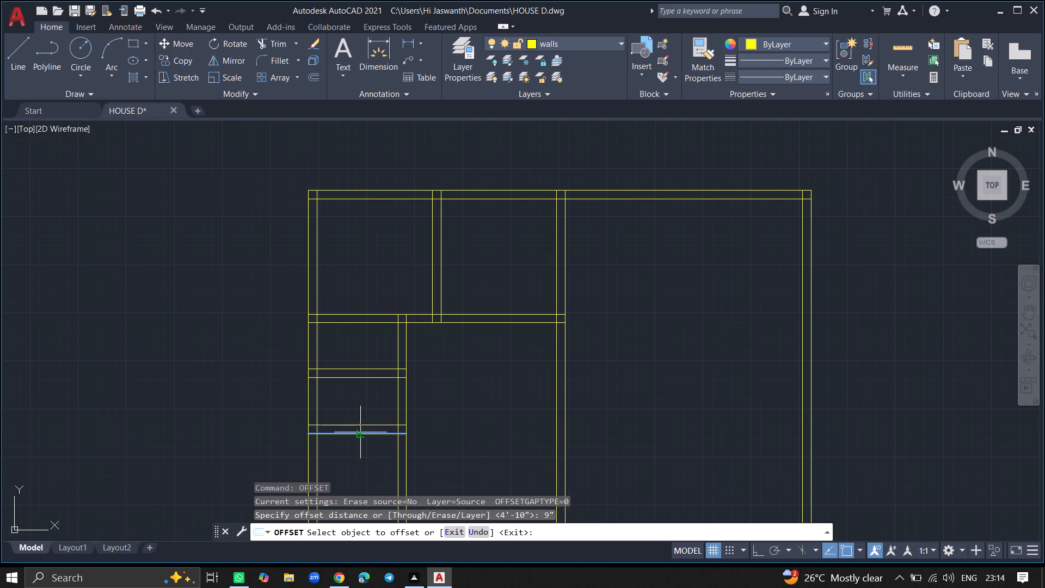
{"action": "left_click", "coordinate": [356, 471]}
{"action": "key", "text": "Return"}
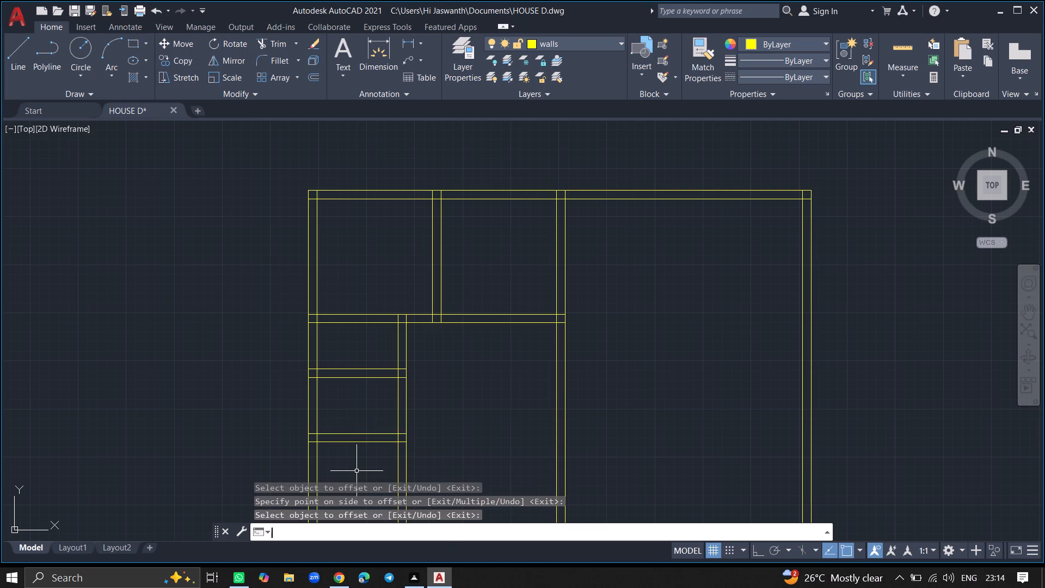
Trim both lines of the 7' wide strip's right-hand wall below the lowest short horizontal wall.
{"action": "scroll", "coordinate": [356, 471], "scroll_direction": "down", "scroll_amount": 4, "text": "ctrl"}
{"action": "scroll", "coordinate": [371, 473], "scroll_direction": "up", "scroll_amount": 5, "text": "ctrl"}
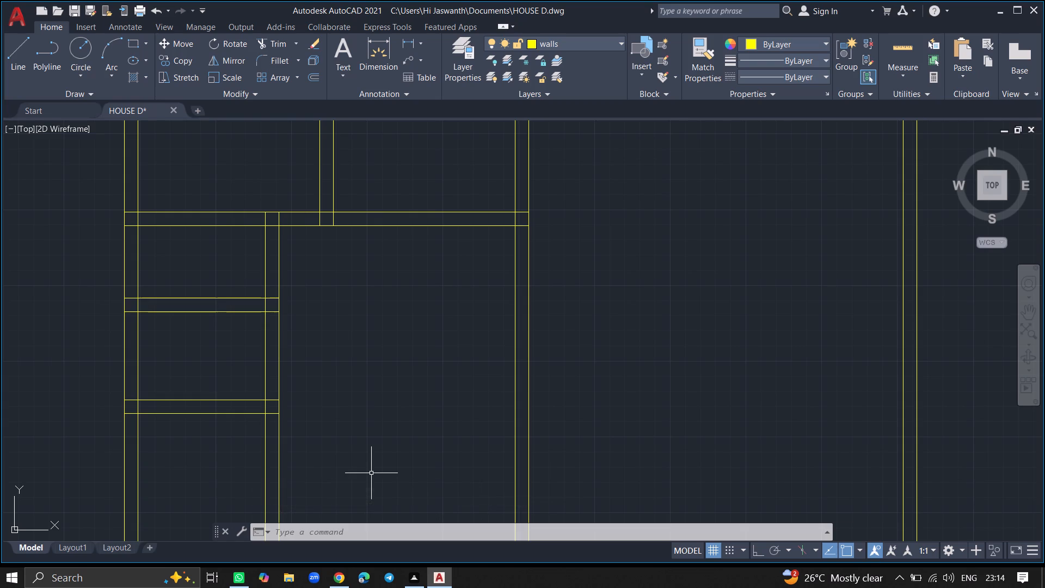
{"action": "scroll", "coordinate": [371, 473], "scroll_direction": "down", "scroll_amount": 7, "text": "ctrl"}
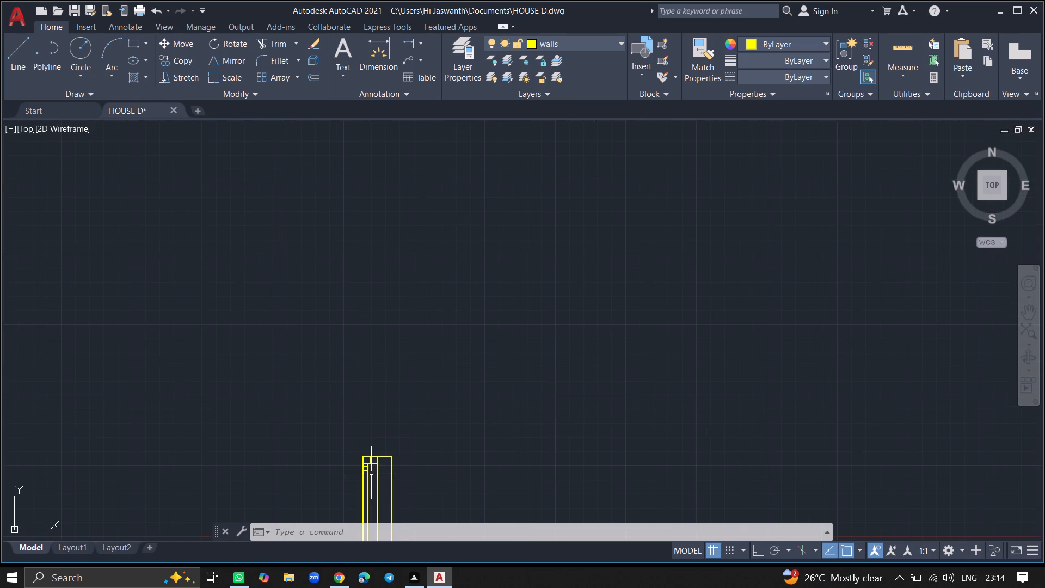
{"action": "scroll", "coordinate": [364, 506], "scroll_direction": "up", "scroll_amount": 6, "text": "ctrl"}
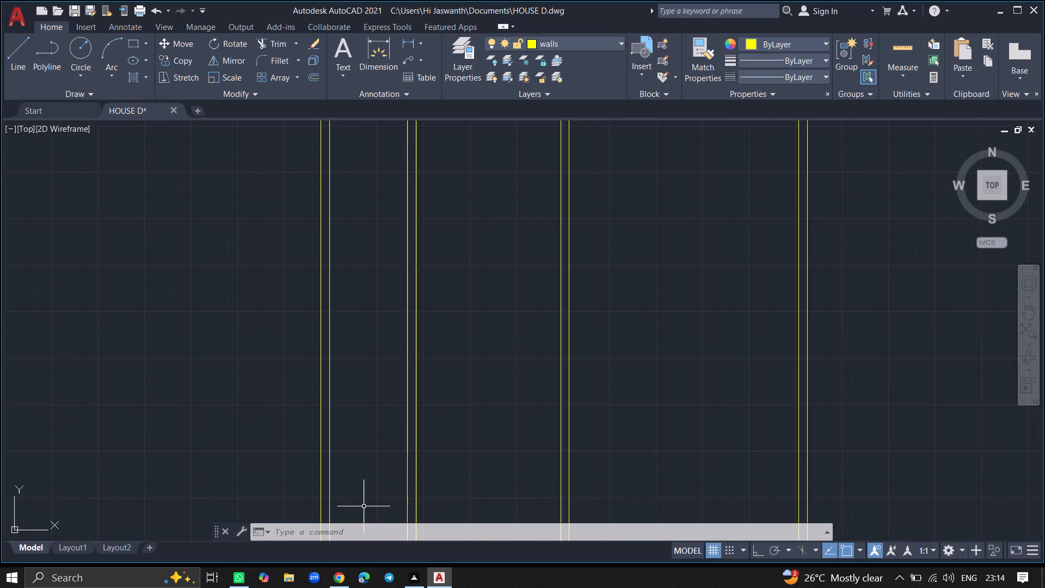
{"action": "scroll", "coordinate": [374, 394], "scroll_direction": "down", "scroll_amount": 6, "text": "ctrl"}
{"action": "scroll", "coordinate": [377, 363], "scroll_direction": "up", "scroll_amount": 4, "text": "ctrl"}
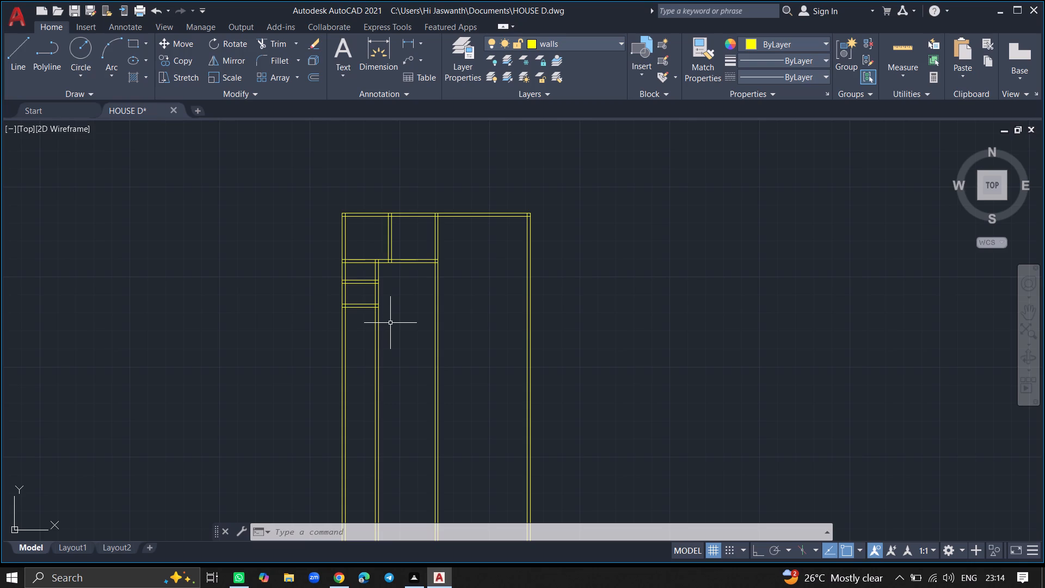
{"action": "scroll", "coordinate": [390, 323], "scroll_direction": "up", "scroll_amount": 3, "text": "ctrl"}
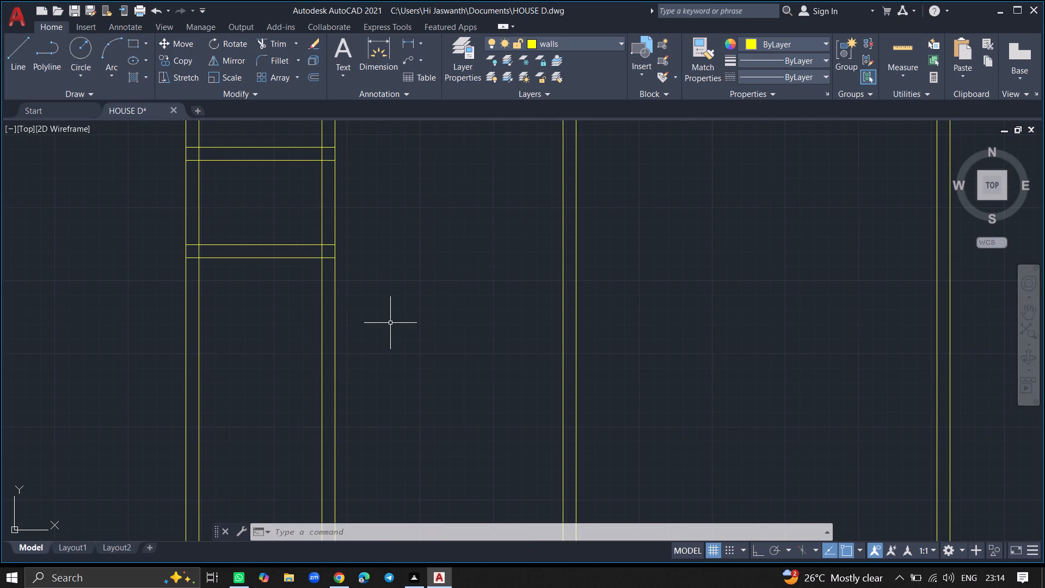
{"action": "type", "text": "TRI"}
{"action": "key", "text": "m"}
{"action": "key", "text": "Return"}
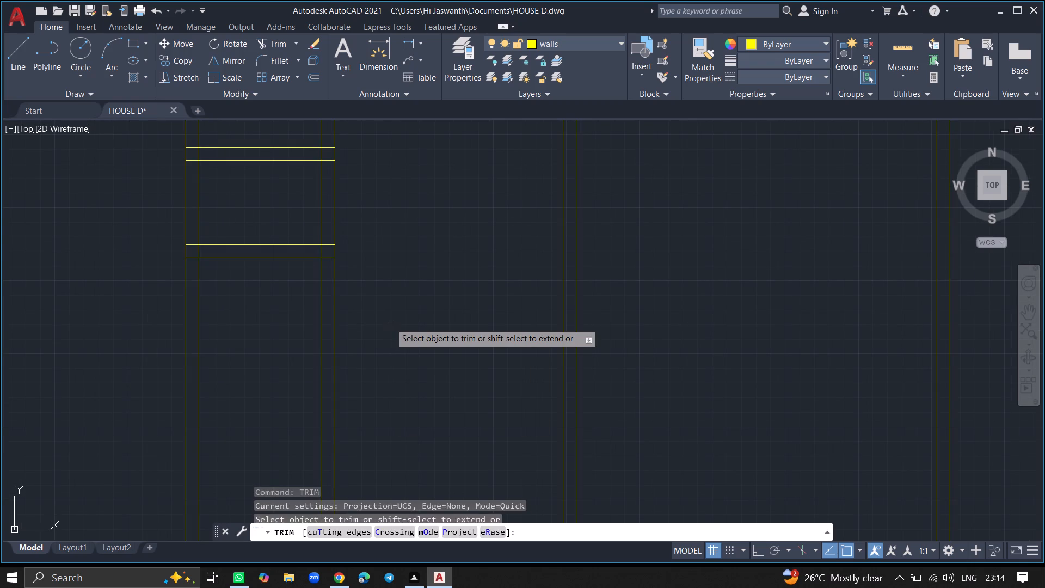
{"action": "left_click", "coordinate": [335, 320]}
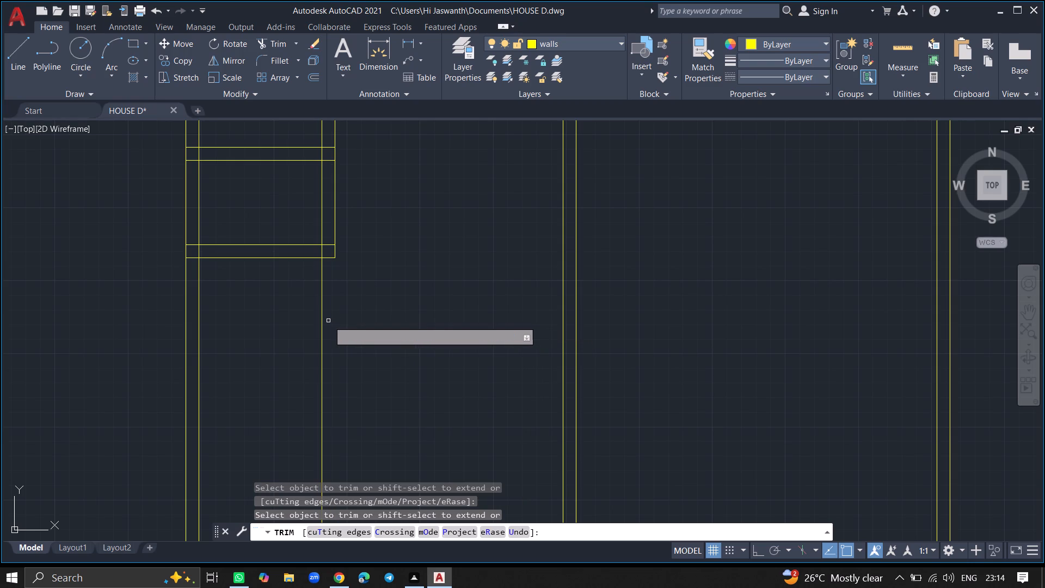
{"action": "left_click", "coordinate": [322, 321]}
{"action": "key", "text": "Return"}
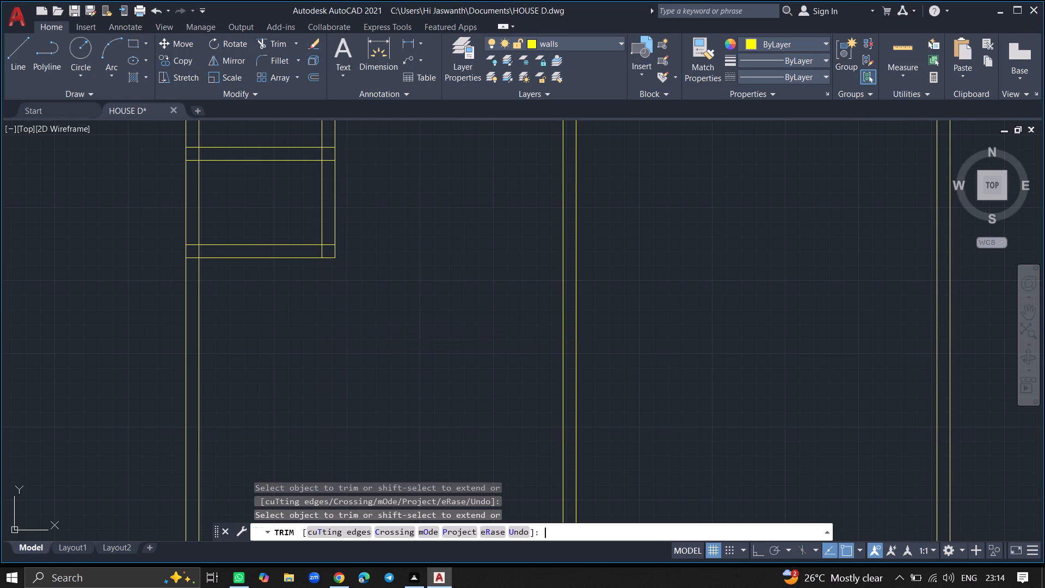
Offset the inner line of the left exterior wall 12' to the right.
{"action": "key", "text": "o"}
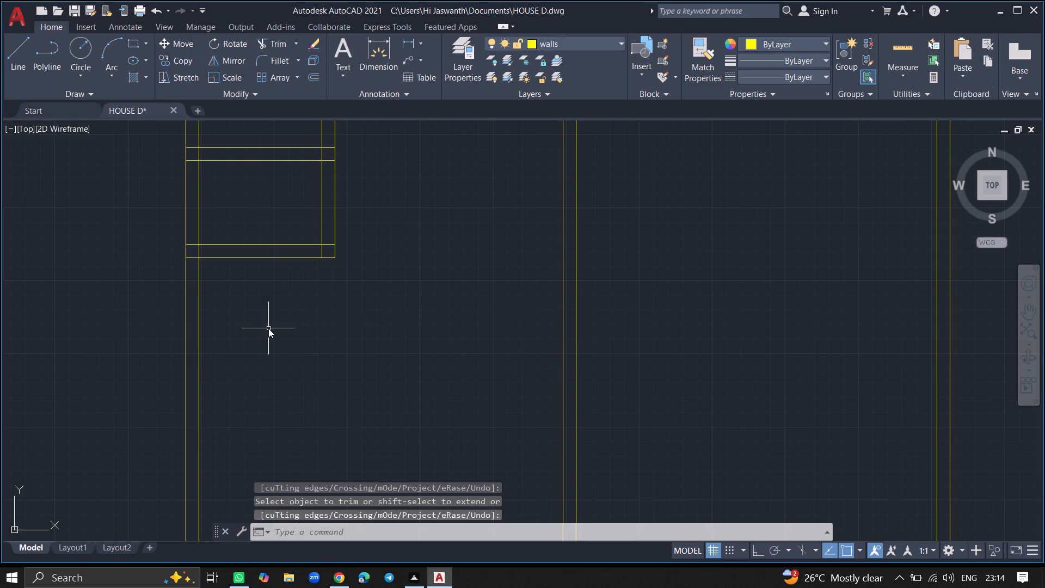
{"action": "type", "text": "FF"}
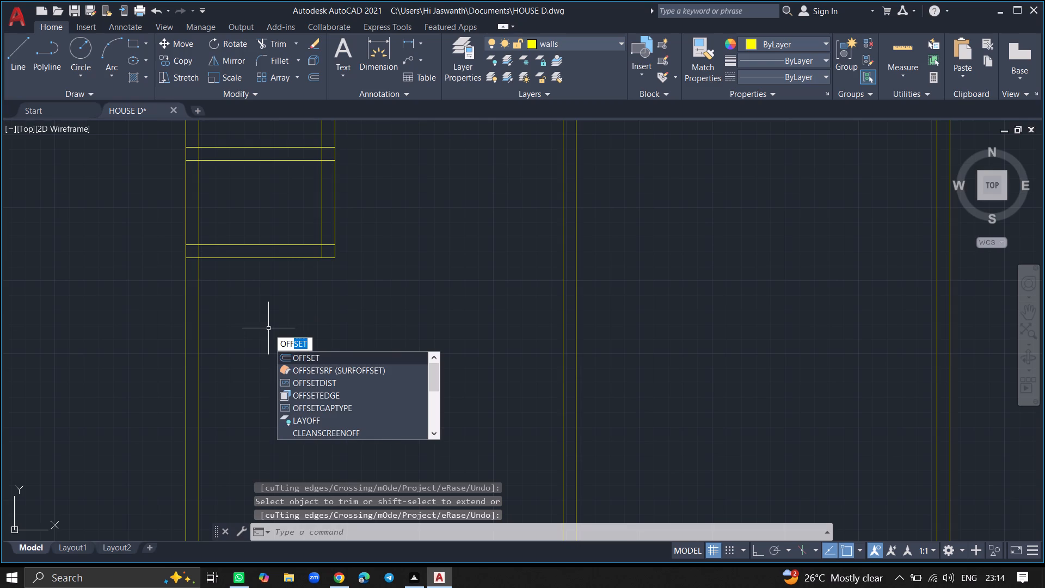
{"action": "left_click", "coordinate": [296, 353]}
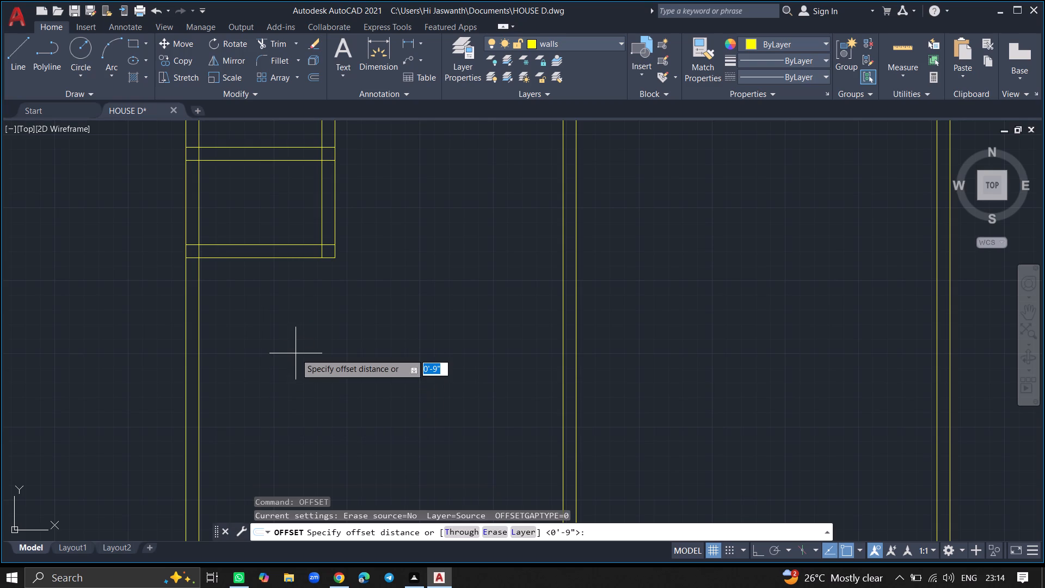
{"action": "type", "text": "12'"}
{"action": "key", "text": "Return"}
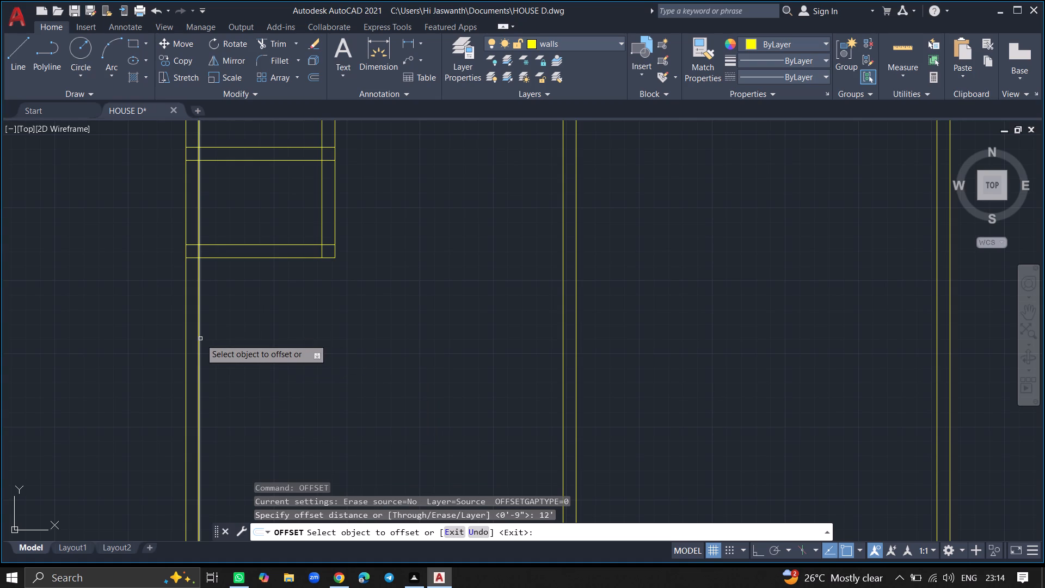
{"action": "left_click", "coordinate": [200, 338]}
{"action": "left_click", "coordinate": [318, 334]}
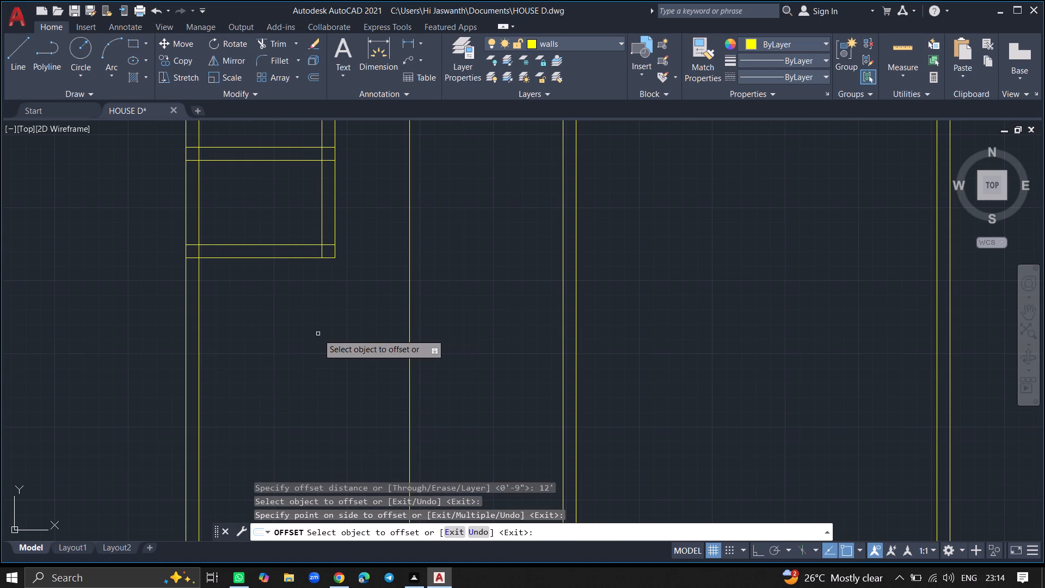
{"action": "key", "text": "Return"}
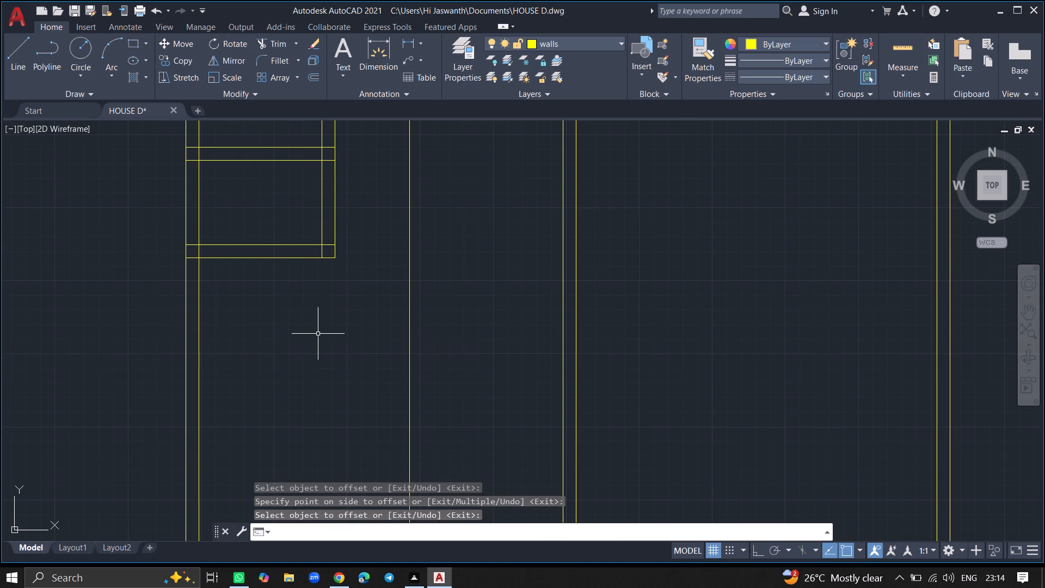
Offset the new vertical line 9" to the right to give the wall thickness.
{"action": "scroll", "coordinate": [318, 334], "scroll_direction": "down", "scroll_amount": 3, "text": "ctrl"}
{"action": "scroll", "coordinate": [318, 334], "scroll_direction": "up", "scroll_amount": 3, "text": "ctrl"}
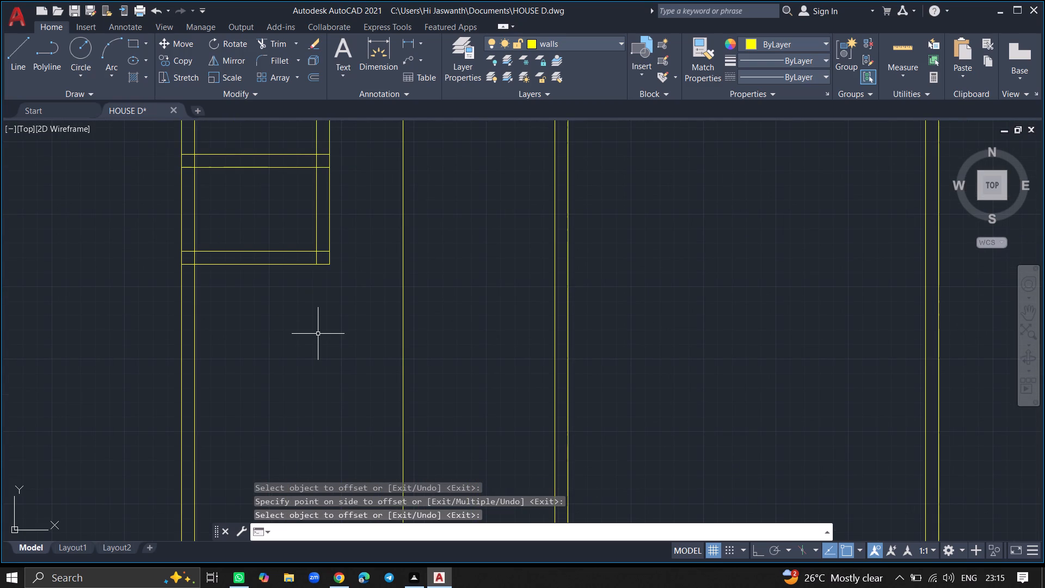
{"action": "key", "text": "Escape"}
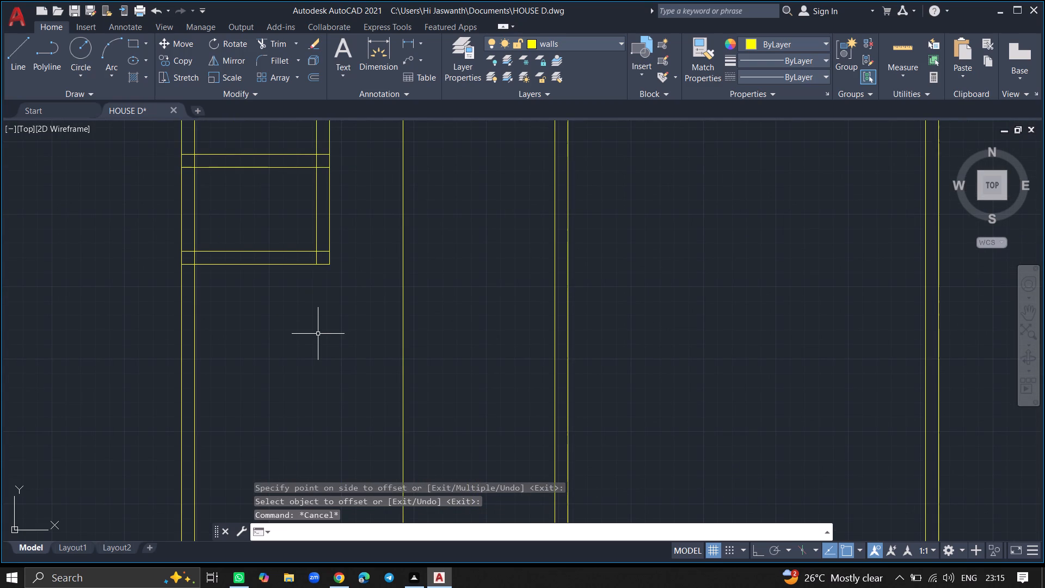
{"action": "type", "text": "OFF"}
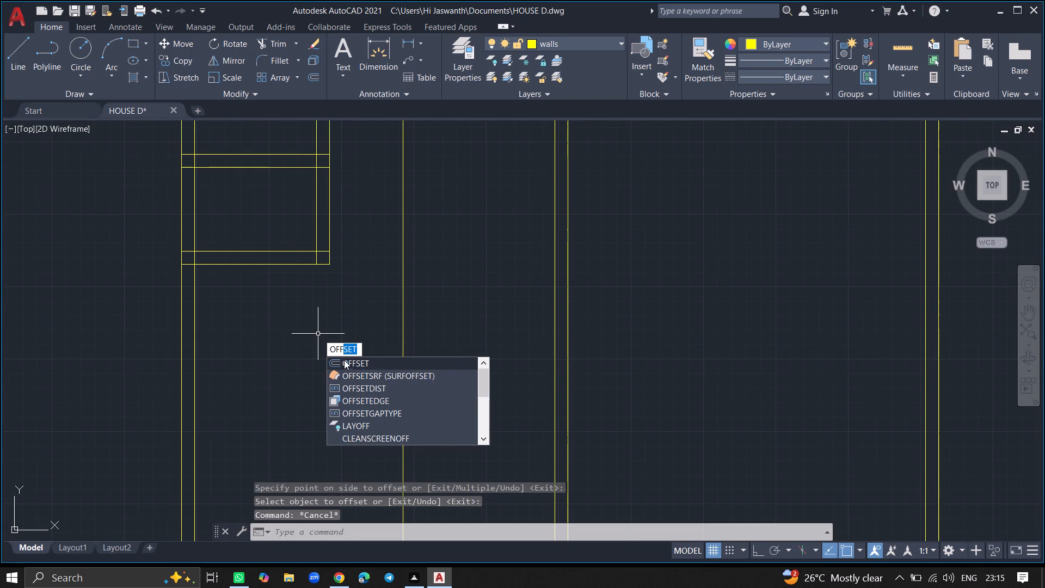
{"action": "left_click", "coordinate": [346, 362]}
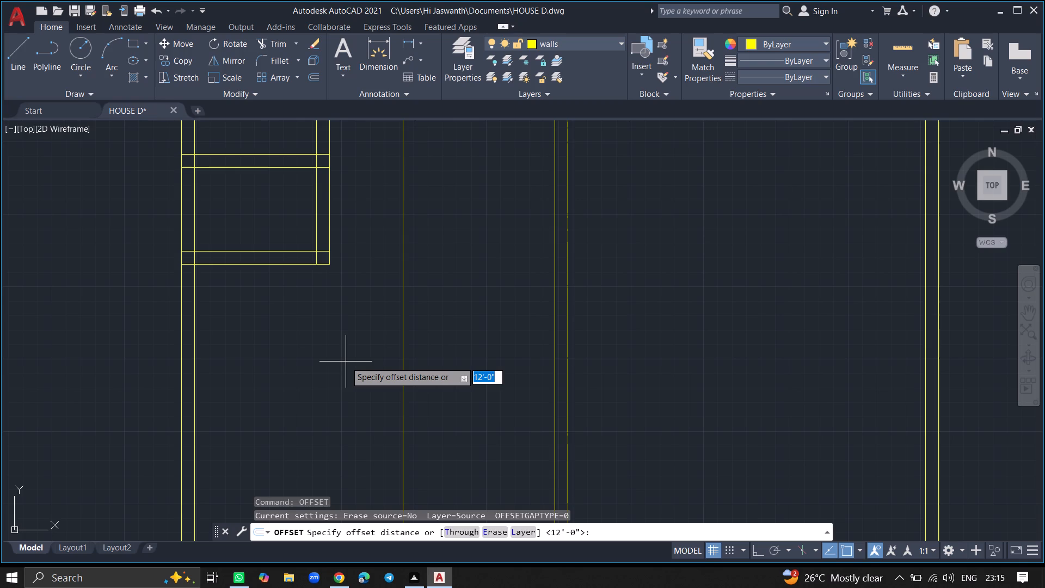
{"action": "type", "text": "9\""}
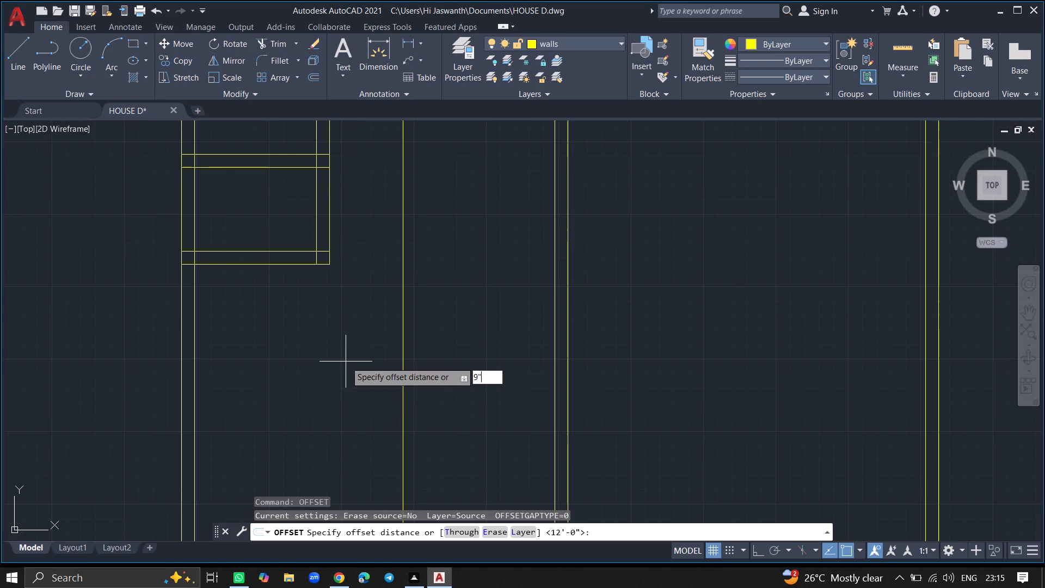
{"action": "key", "text": "Return"}
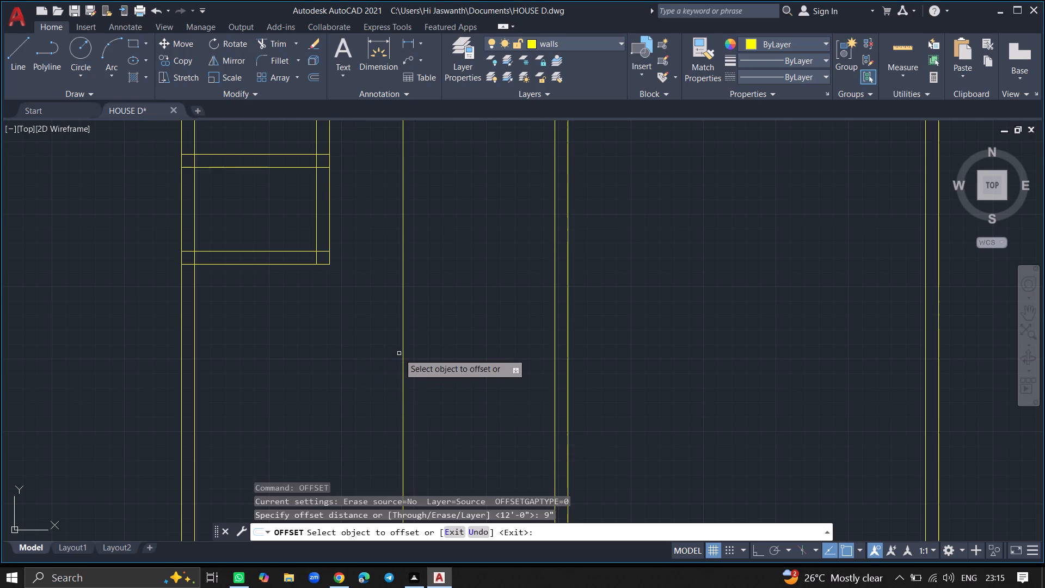
{"action": "left_click", "coordinate": [403, 351]}
{"action": "left_click", "coordinate": [461, 351]}
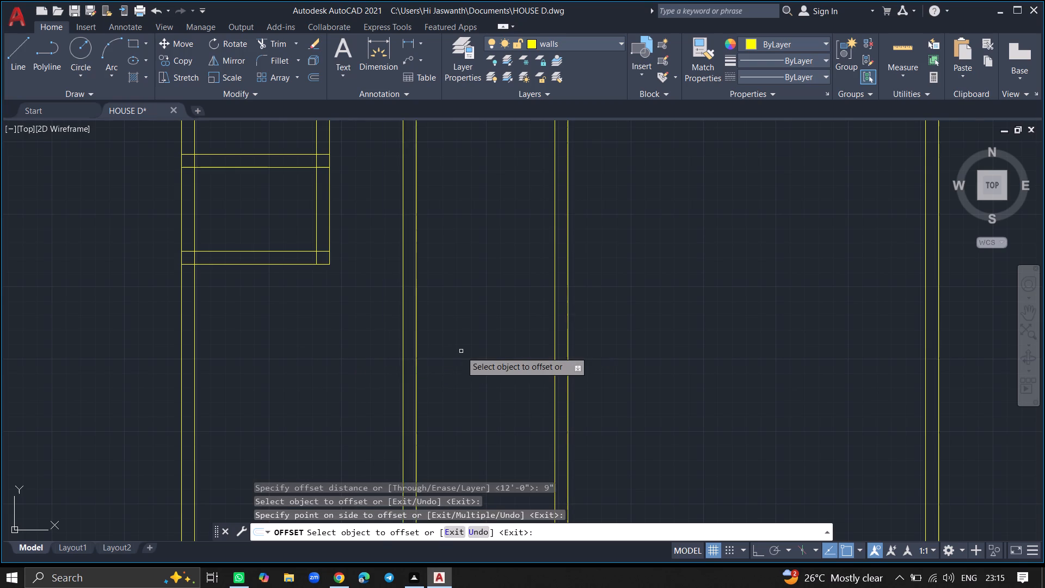
{"action": "scroll", "coordinate": [461, 351], "scroll_direction": "down", "scroll_amount": 1, "text": "ctrl"}
{"action": "key", "text": "Return"}
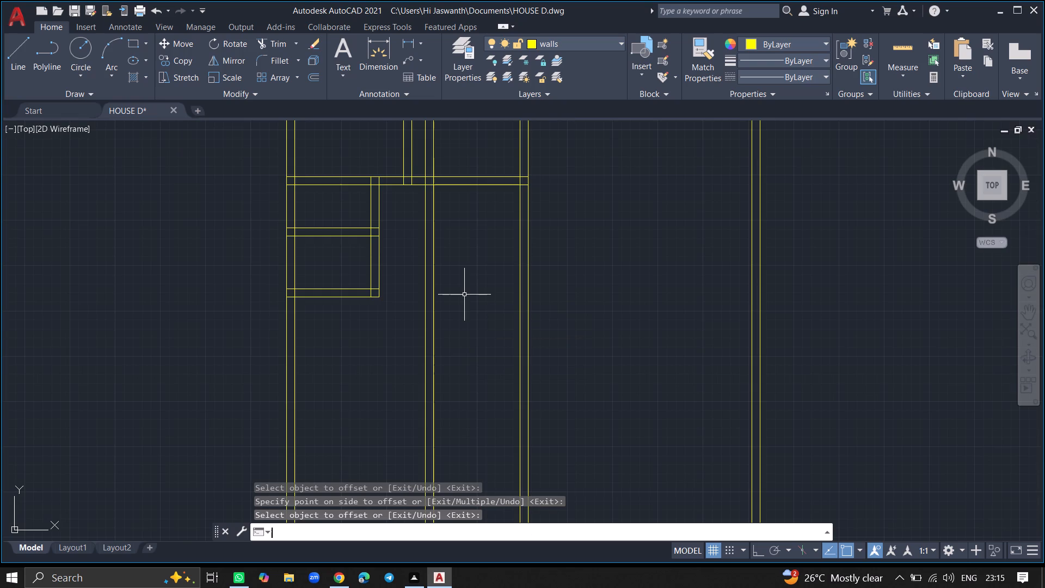
Trim both lines of the new vertical wall, 12' from the left exterior wall, above the horizontal wall below the top rooms.
{"action": "scroll", "coordinate": [464, 295], "scroll_direction": "down", "scroll_amount": 4, "text": "ctrl"}
{"action": "scroll", "coordinate": [461, 241], "scroll_direction": "up", "scroll_amount": 6, "text": "ctrl"}
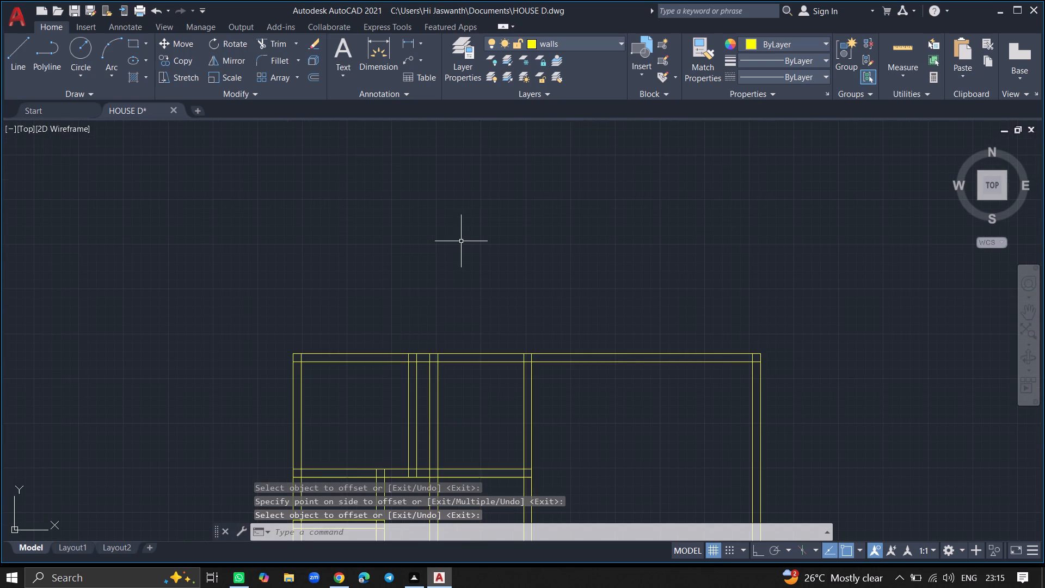
{"action": "scroll", "coordinate": [464, 334], "scroll_direction": "down", "scroll_amount": 4, "text": "ctrl"}
{"action": "scroll", "coordinate": [464, 367], "scroll_direction": "up", "scroll_amount": 2, "text": "ctrl"}
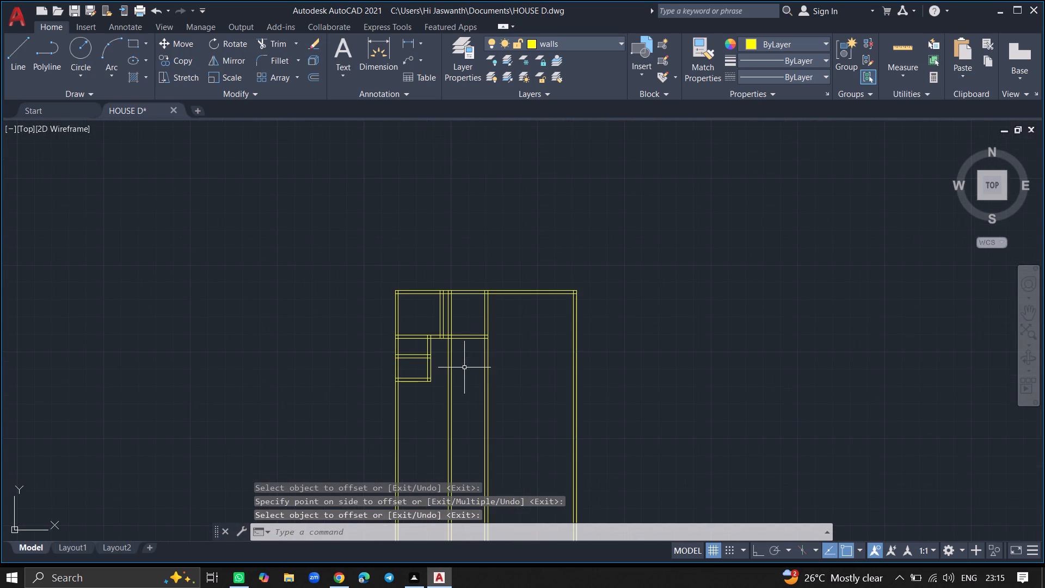
{"action": "scroll", "coordinate": [447, 324], "scroll_direction": "up", "scroll_amount": 6, "text": "ctrl"}
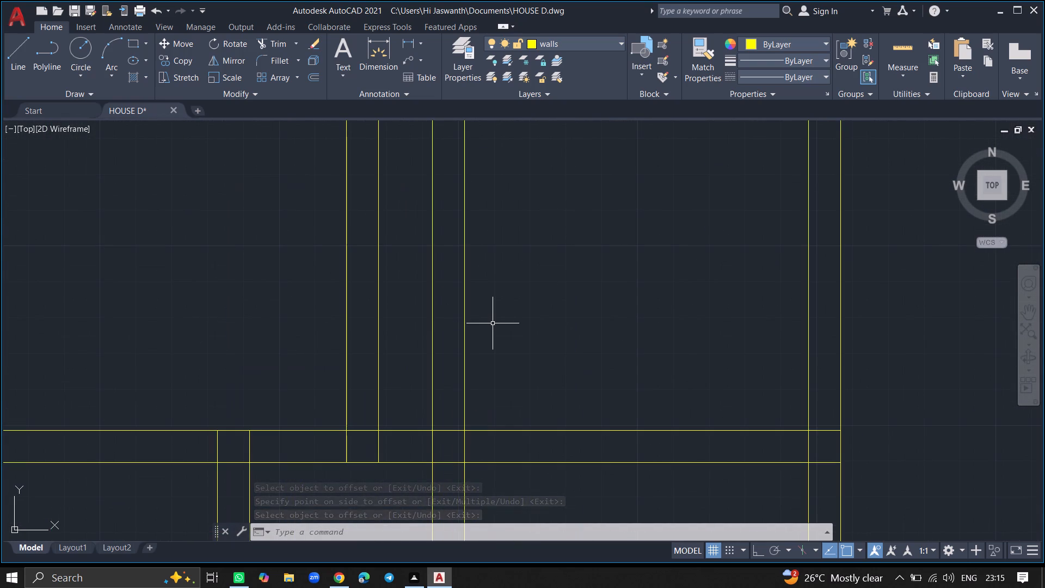
{"action": "type", "text": "TRIM"}
{"action": "key", "text": "Return"}
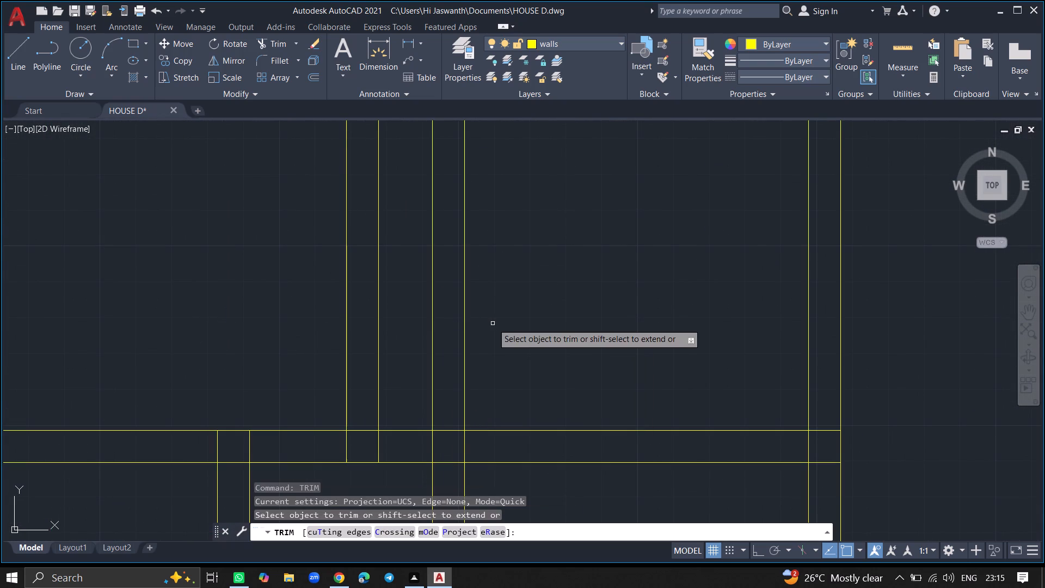
{"action": "left_click", "coordinate": [463, 316]}
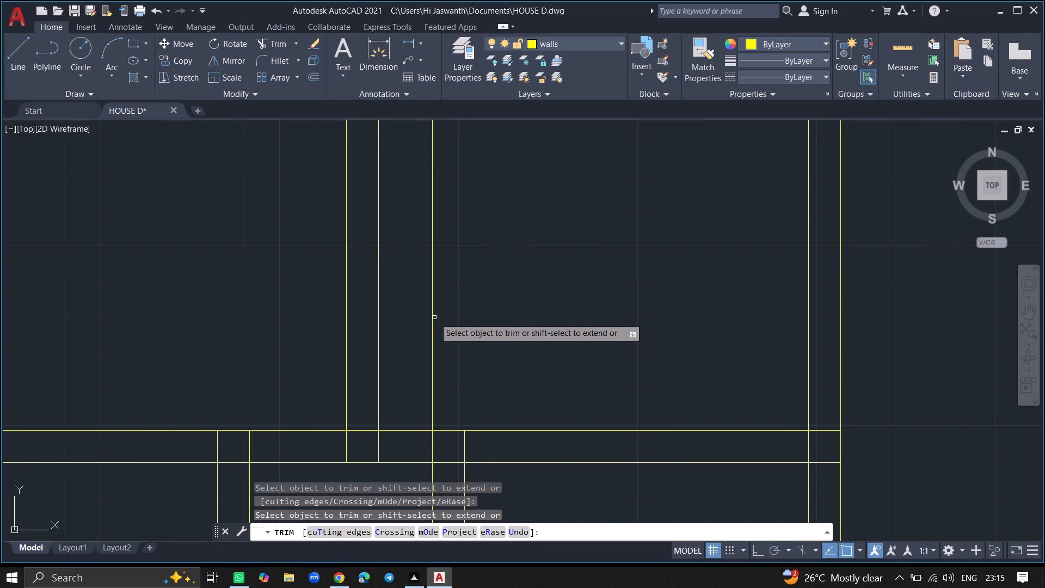
{"action": "left_click", "coordinate": [433, 318]}
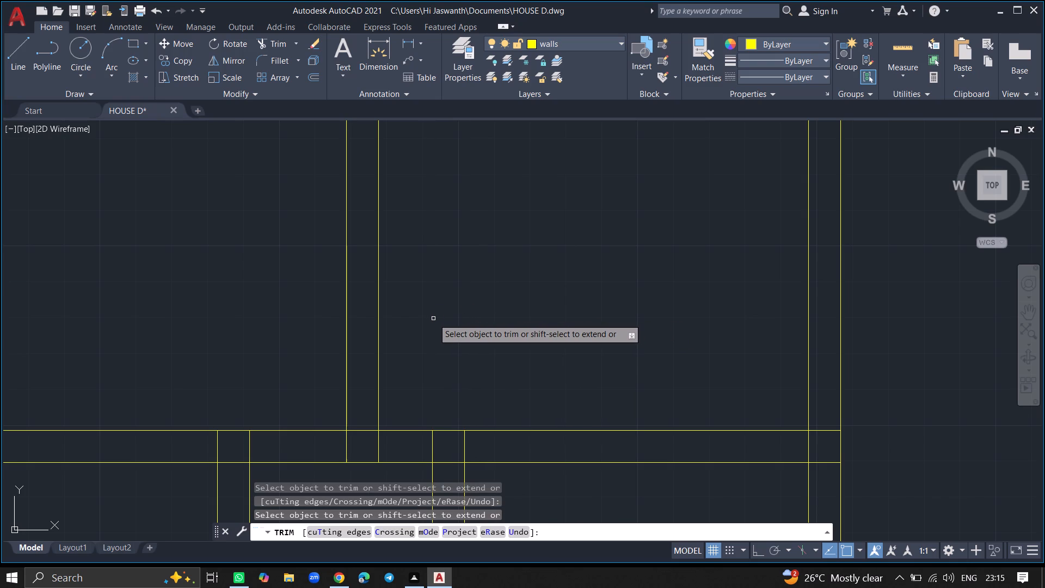
{"action": "scroll", "coordinate": [433, 318], "scroll_direction": "down", "scroll_amount": 2, "text": "ctrl"}
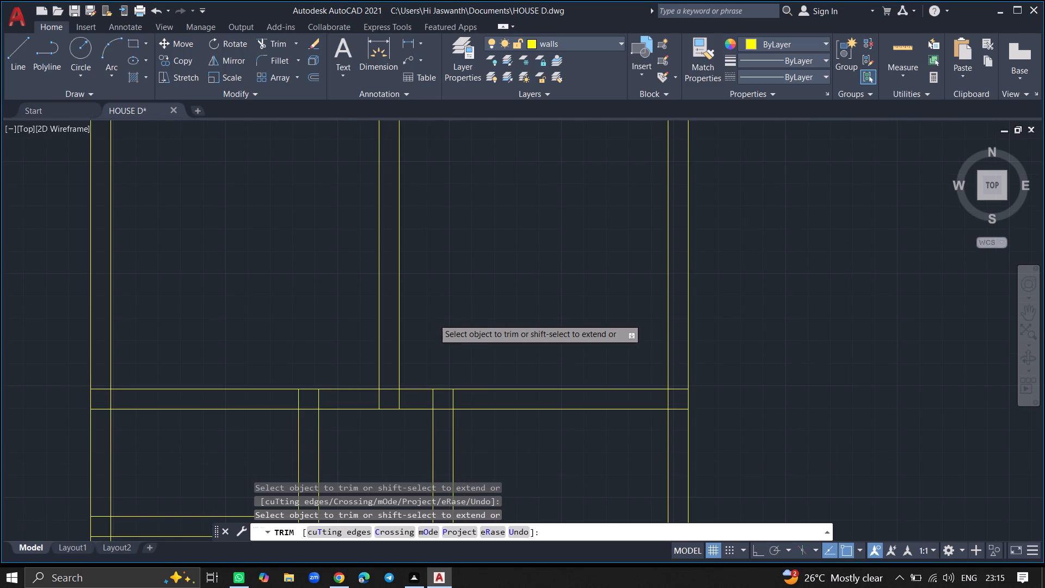
{"action": "scroll", "coordinate": [433, 318], "scroll_direction": "down", "scroll_amount": 1, "text": "ctrl"}
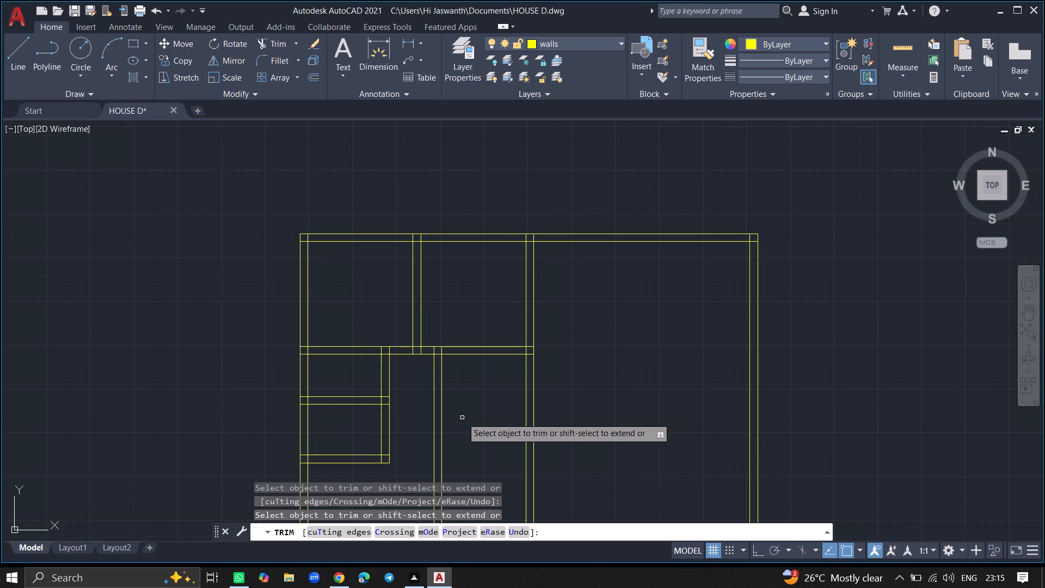
{"action": "key", "text": "Return"}
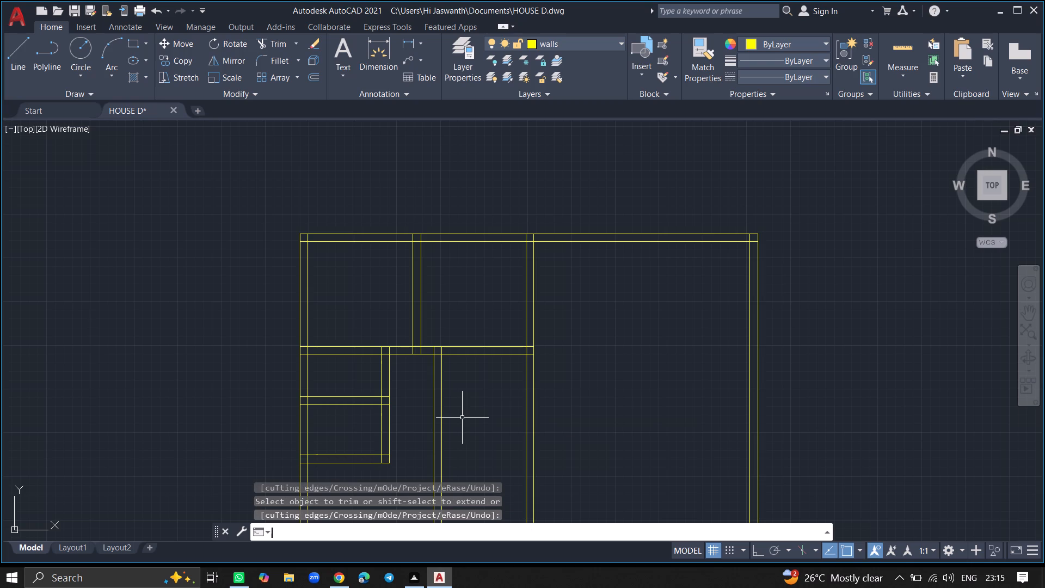
Extend both lines of the lowest short horizontal wall rightward to the outer line of the new vertical wall.
{"action": "scroll", "coordinate": [462, 418], "scroll_direction": "down", "scroll_amount": 2, "text": "ctrl"}
{"action": "scroll", "coordinate": [422, 458], "scroll_direction": "up", "scroll_amount": 5, "text": "ctrl"}
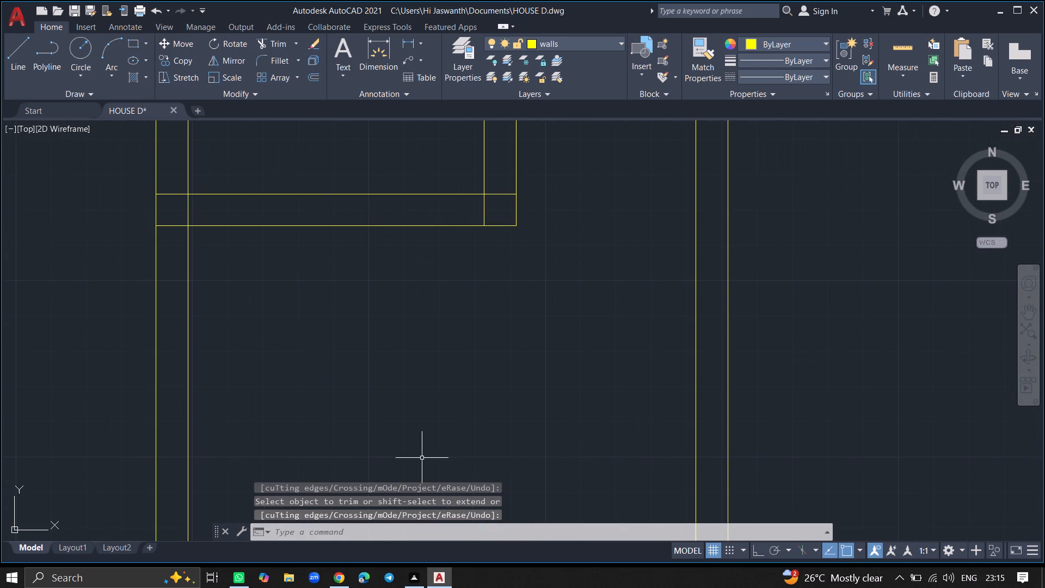
{"action": "scroll", "coordinate": [458, 402], "scroll_direction": "down", "scroll_amount": 1, "text": "ctrl"}
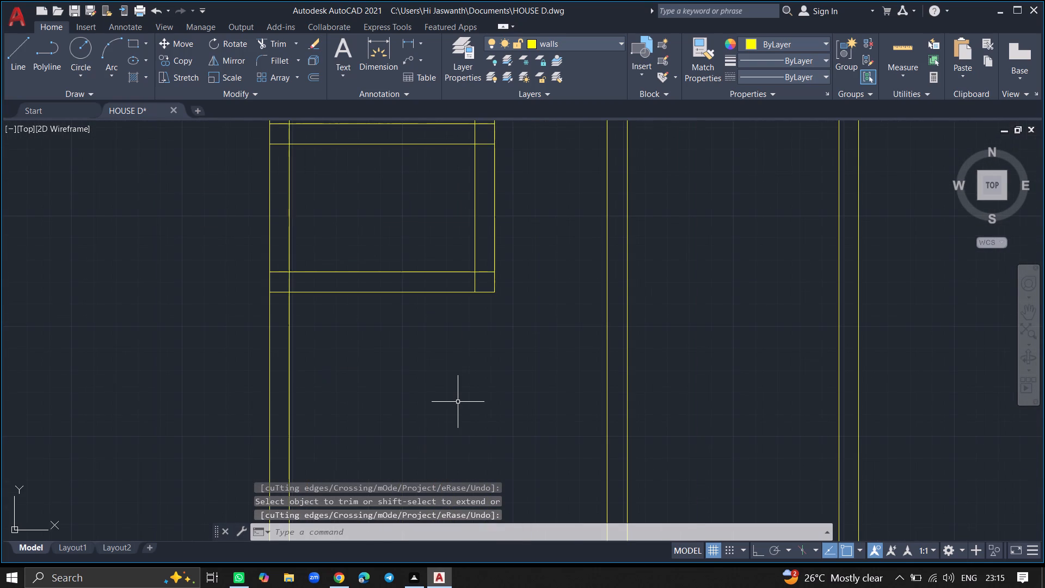
{"action": "type", "text": "EX"}
{"action": "key", "text": "Return"}
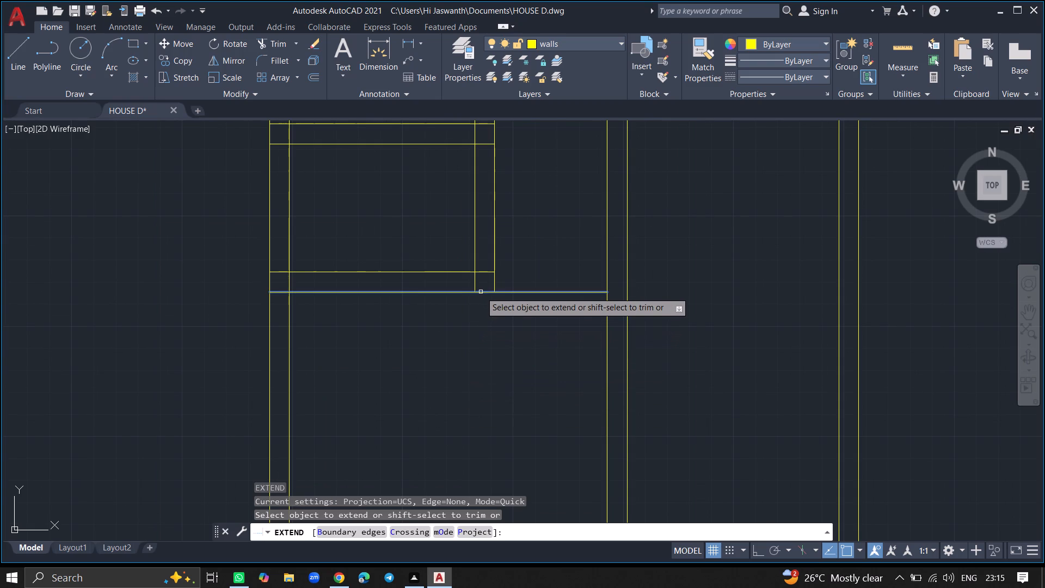
{"action": "left_click", "coordinate": [481, 292]}
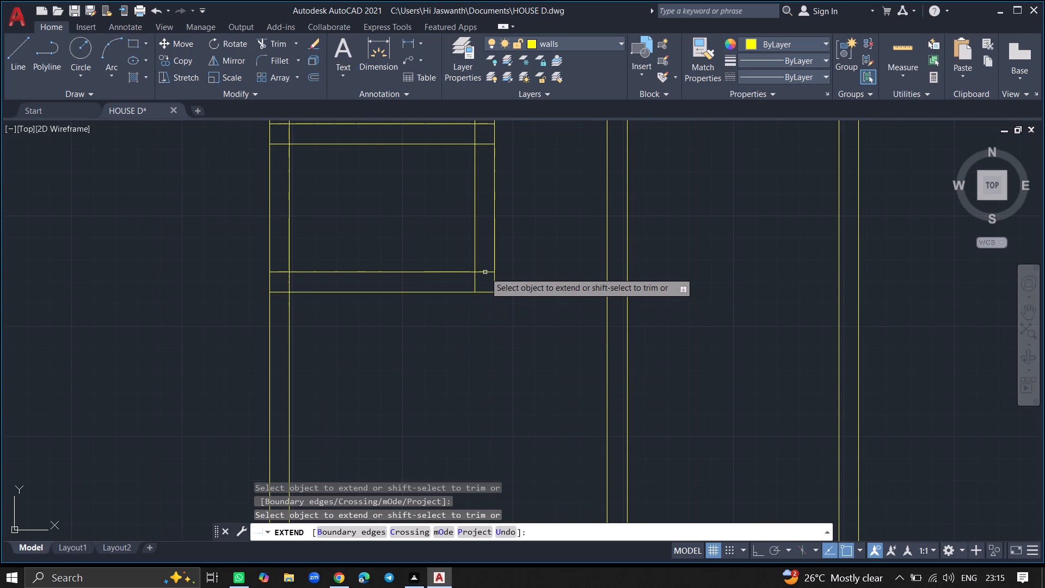
{"action": "left_click", "coordinate": [485, 269]}
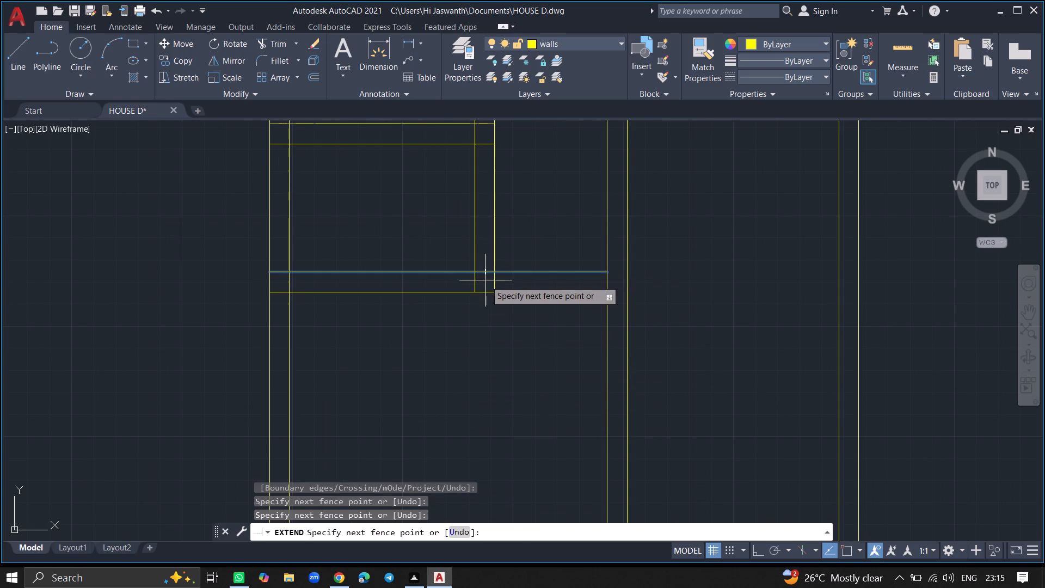
{"action": "left_click", "coordinate": [485, 280]}
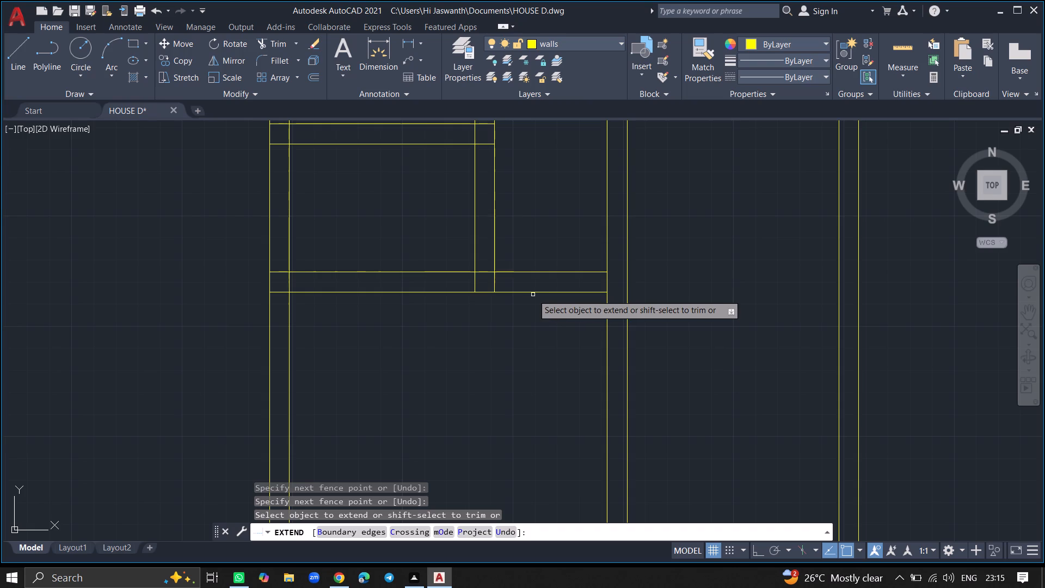
{"action": "left_click", "coordinate": [535, 292]}
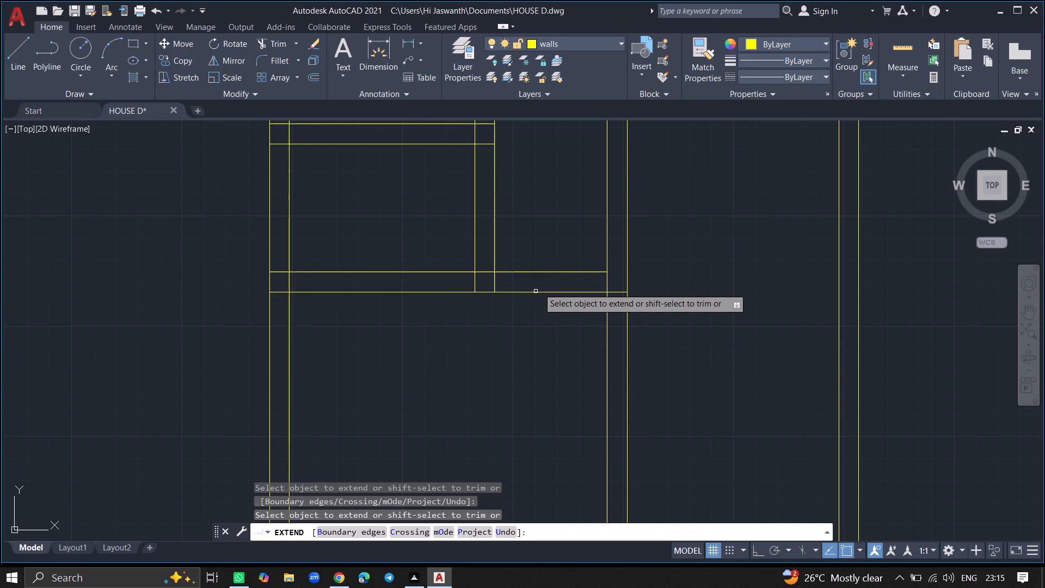
{"action": "left_click", "coordinate": [553, 272]}
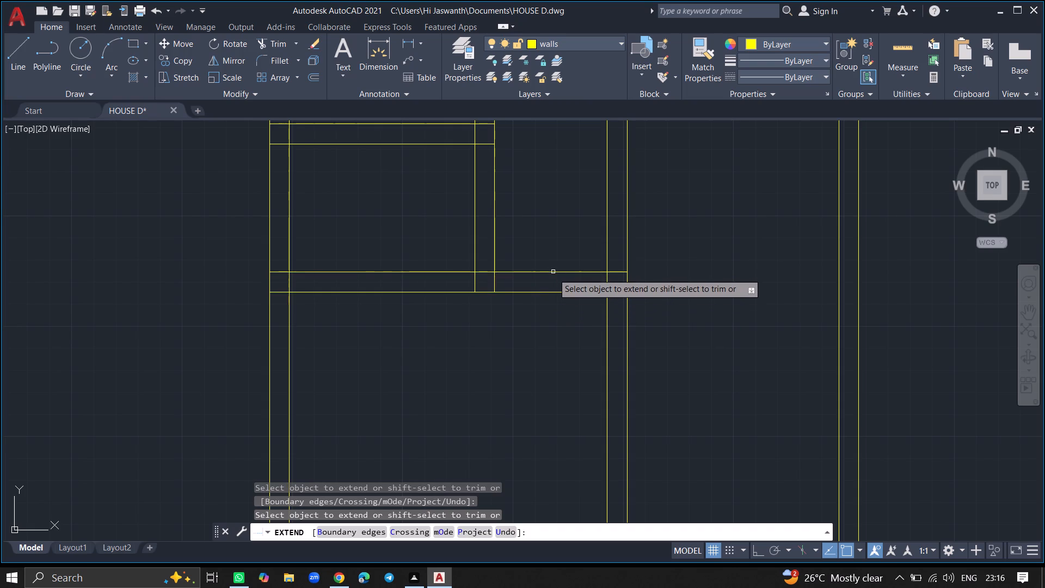
{"action": "key", "text": "Return"}
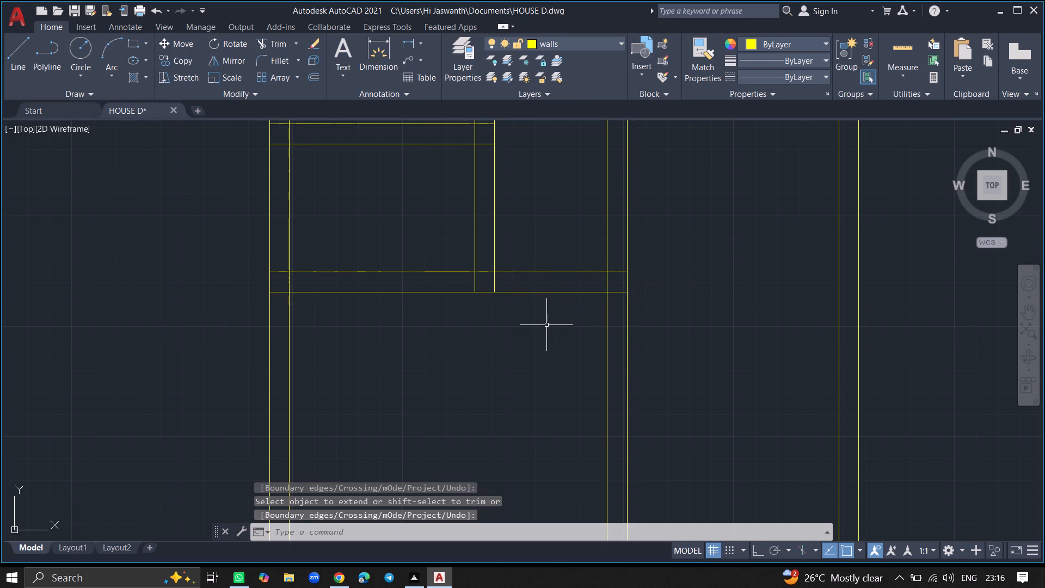
Trim both lines of the new vertical wall above the extended horizontal wall, including the short leftovers inside the upper horizontal wall.
{"action": "scroll", "coordinate": [573, 353], "scroll_direction": "down", "scroll_amount": 2, "text": "ctrl"}
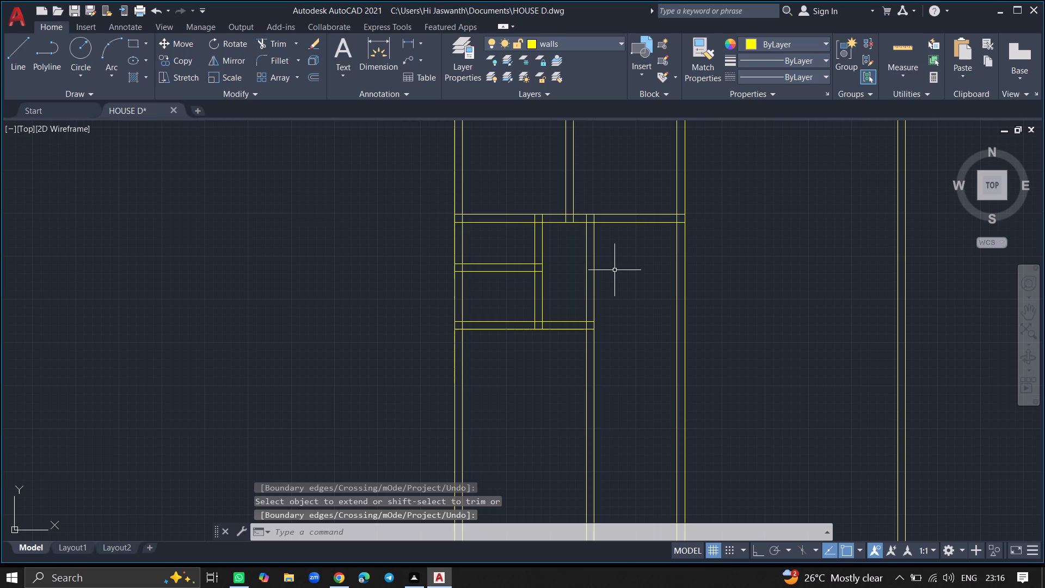
{"action": "type", "text": "TRIM"}
{"action": "key", "text": "Return"}
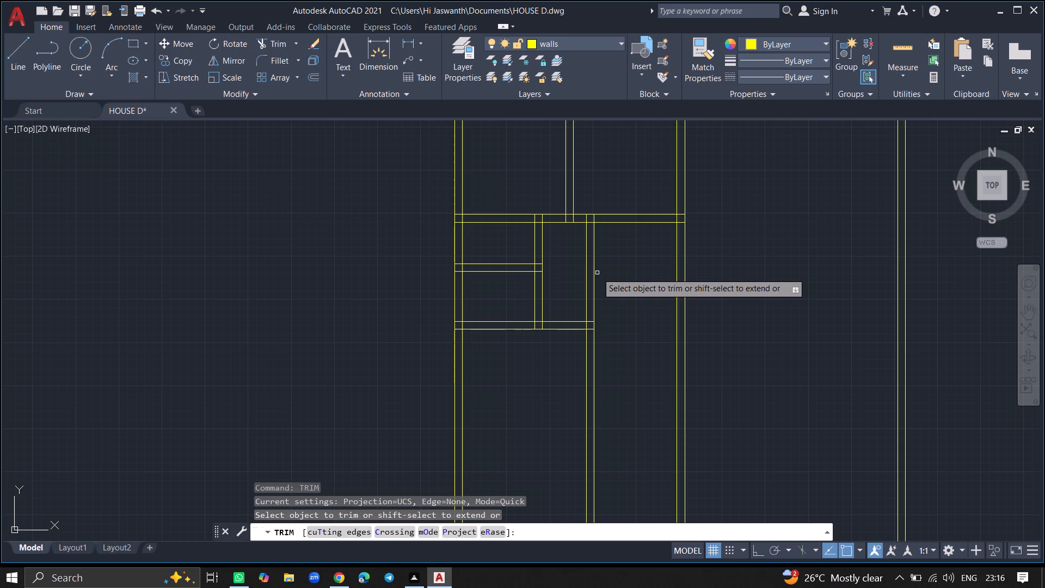
{"action": "scroll", "coordinate": [597, 273], "scroll_direction": "down", "scroll_amount": 2, "text": "ctrl"}
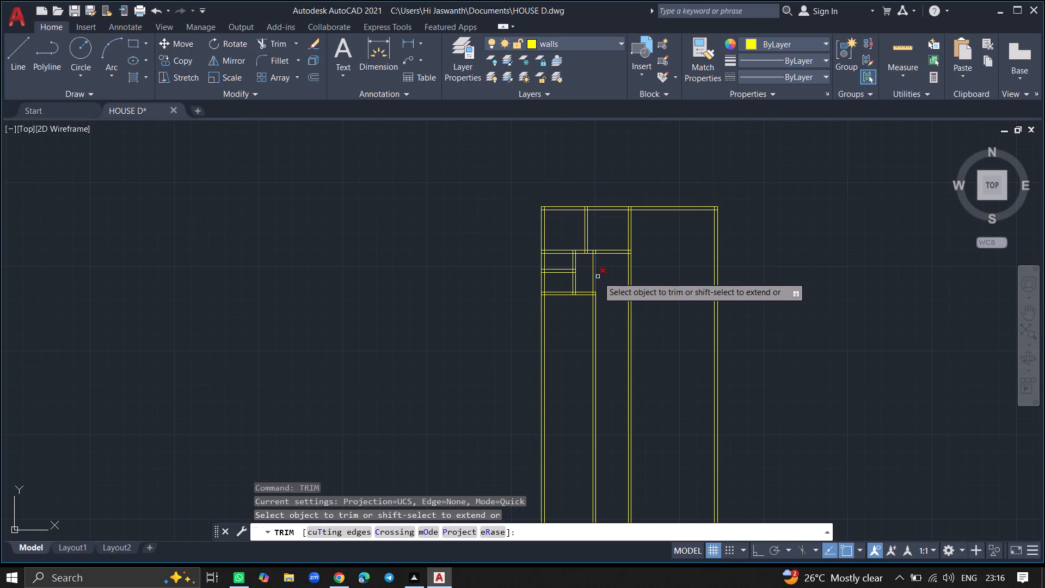
{"action": "left_click", "coordinate": [598, 275]}
{"action": "scroll", "coordinate": [598, 275], "scroll_direction": "up", "scroll_amount": 2, "text": "ctrl"}
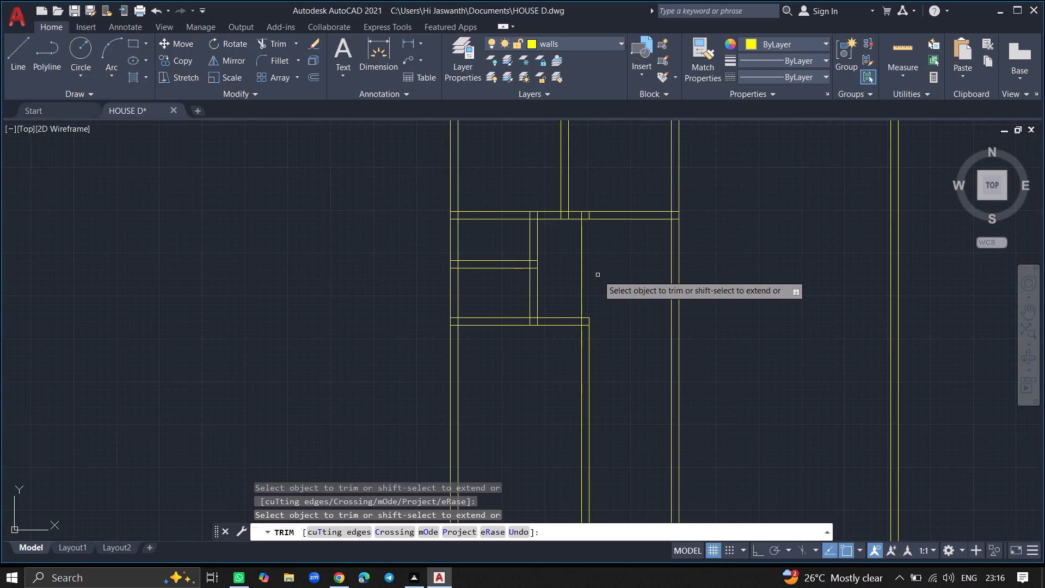
{"action": "left_click", "coordinate": [580, 270]}
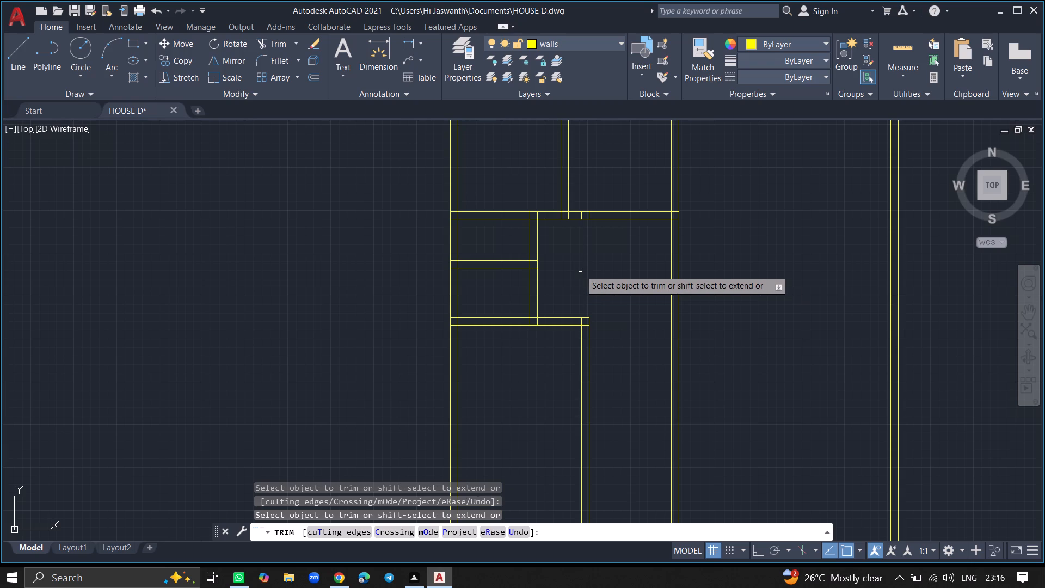
{"action": "scroll", "coordinate": [592, 199], "scroll_direction": "up", "scroll_amount": 6, "text": "ctrl"}
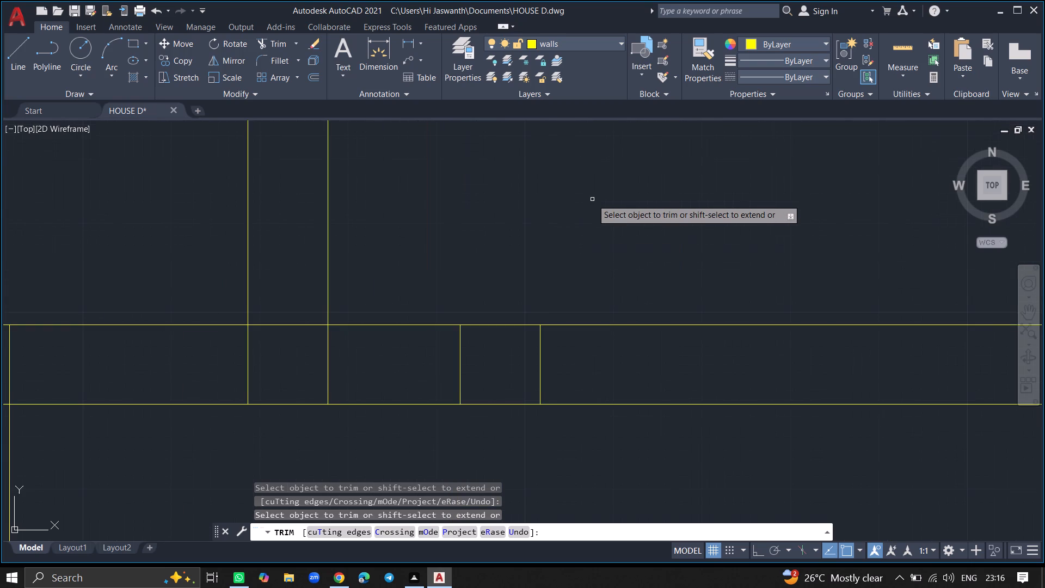
{"action": "scroll", "coordinate": [592, 199], "scroll_direction": "down", "scroll_amount": 1, "text": "ctrl"}
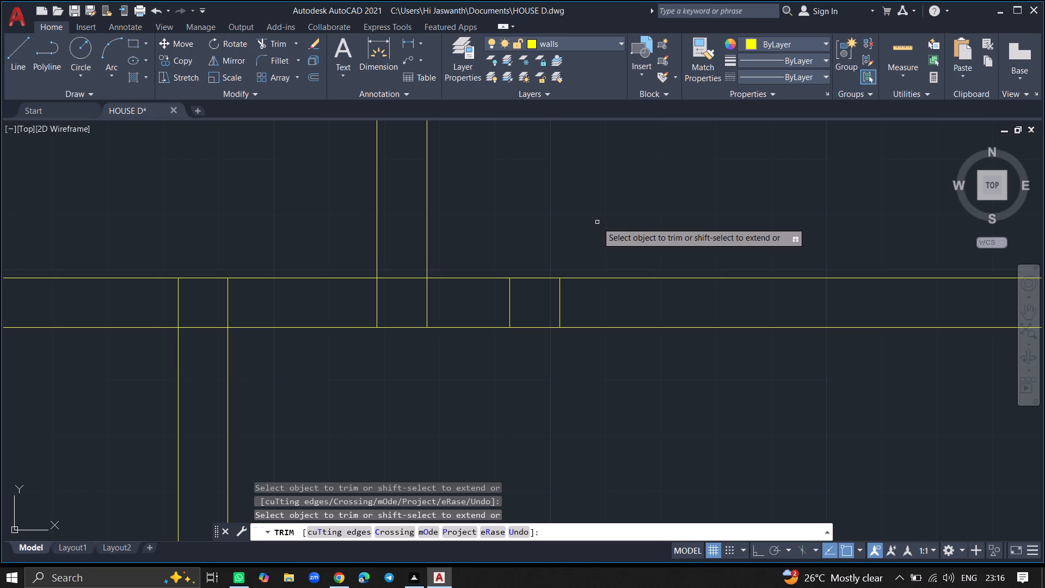
{"action": "left_click", "coordinate": [558, 297]}
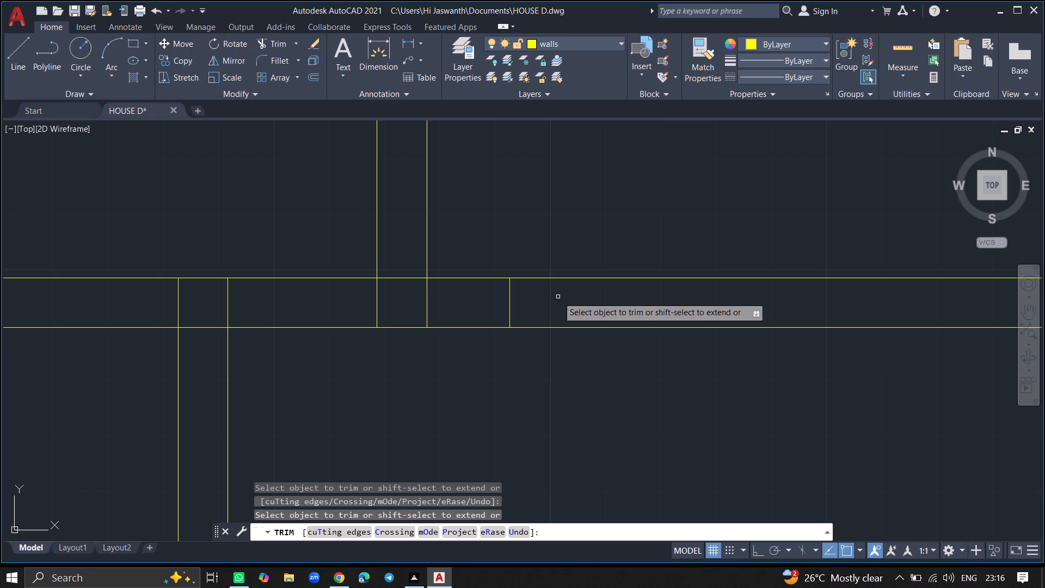
{"action": "left_click", "coordinate": [510, 303]}
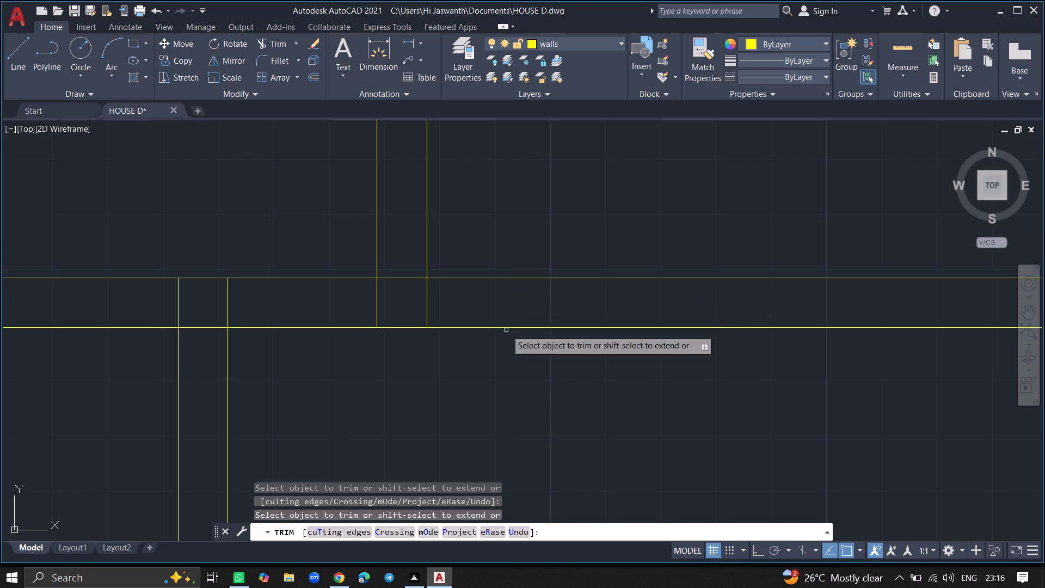
{"action": "key", "text": "Return"}
Offset the lower line of the lowest horizontal wall 11' downward to mark the next room's depth.
{"action": "scroll", "coordinate": [493, 381], "scroll_direction": "down", "scroll_amount": 4, "text": "ctrl"}
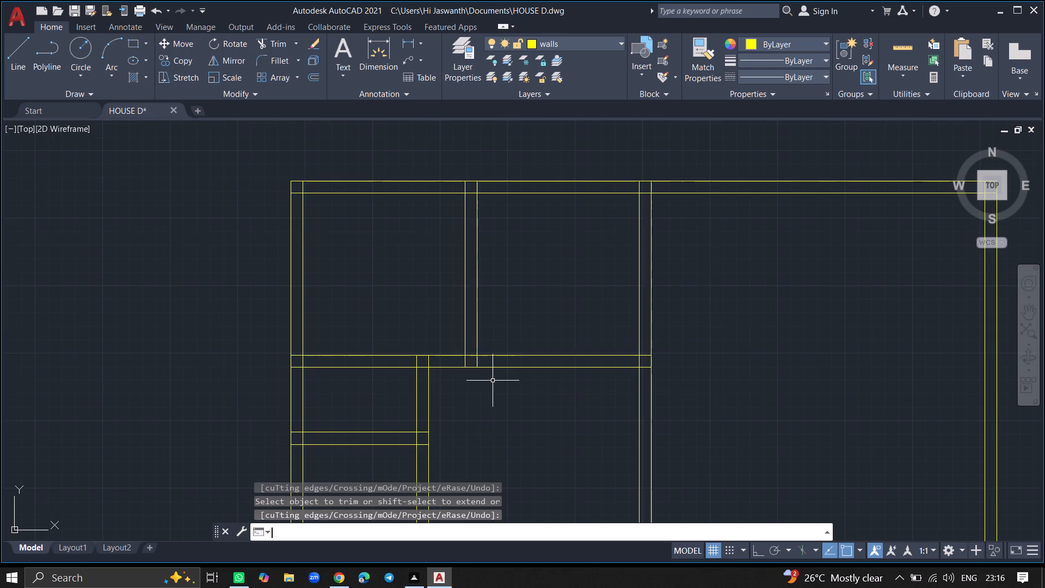
{"action": "scroll", "coordinate": [469, 428], "scroll_direction": "down", "scroll_amount": 3, "text": "ctrl"}
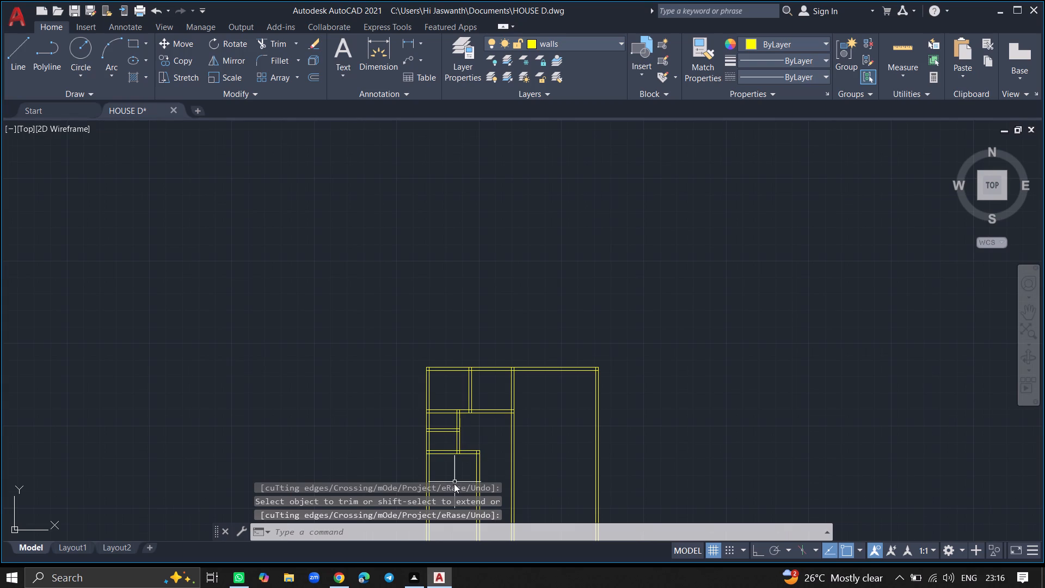
{"action": "scroll", "coordinate": [454, 483], "scroll_direction": "down", "scroll_amount": 3, "text": "ctrl"}
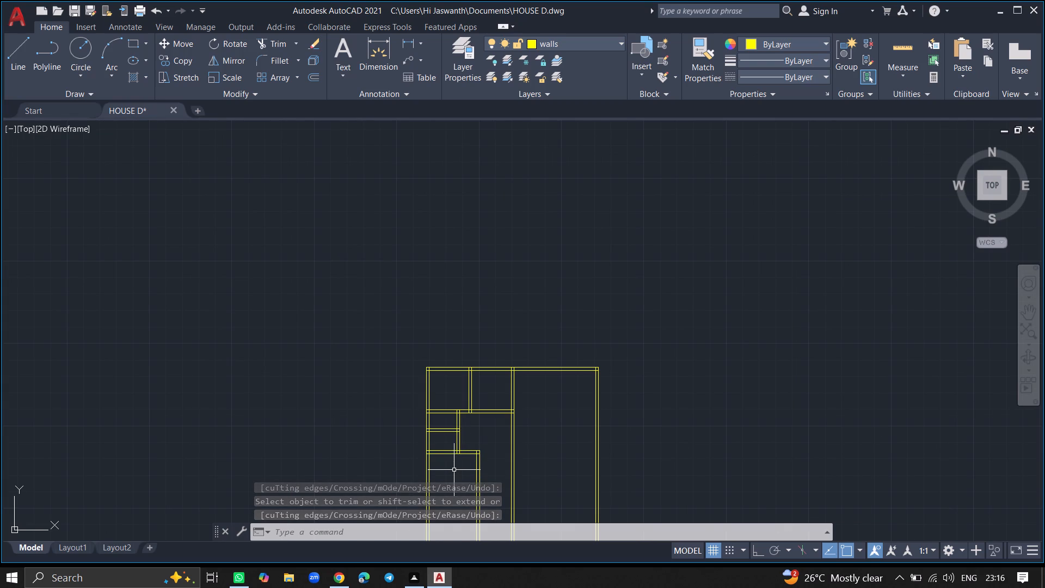
{"action": "scroll", "coordinate": [454, 470], "scroll_direction": "down", "scroll_amount": 3, "text": "ctrl"}
{"action": "scroll", "coordinate": [454, 482], "scroll_direction": "up", "scroll_amount": 4, "text": "ctrl"}
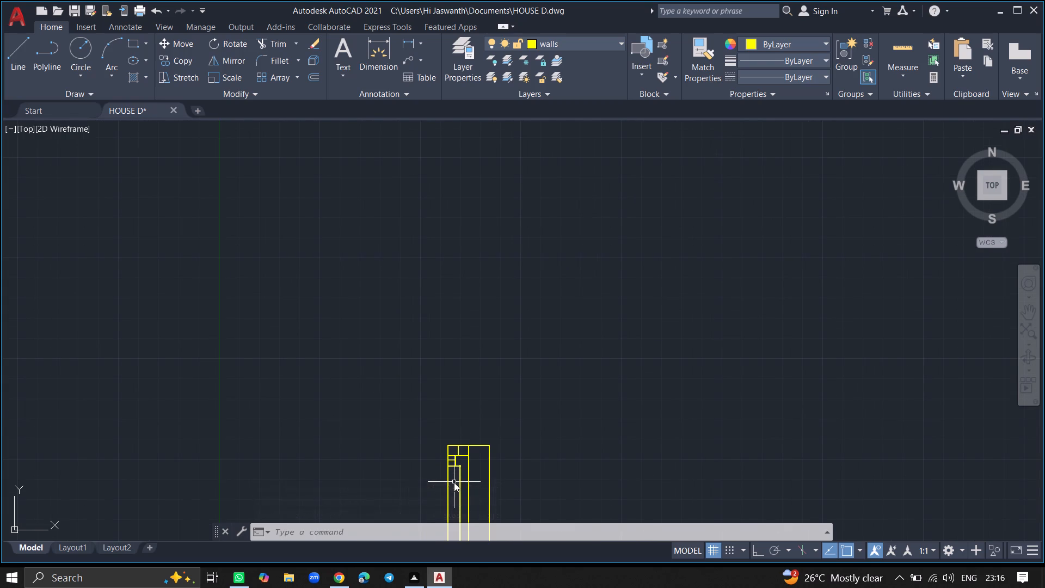
{"action": "scroll", "coordinate": [454, 482], "scroll_direction": "up", "scroll_amount": 8, "text": "ctrl"}
{"action": "scroll", "coordinate": [454, 482], "scroll_direction": "down", "scroll_amount": 3, "text": "ctrl"}
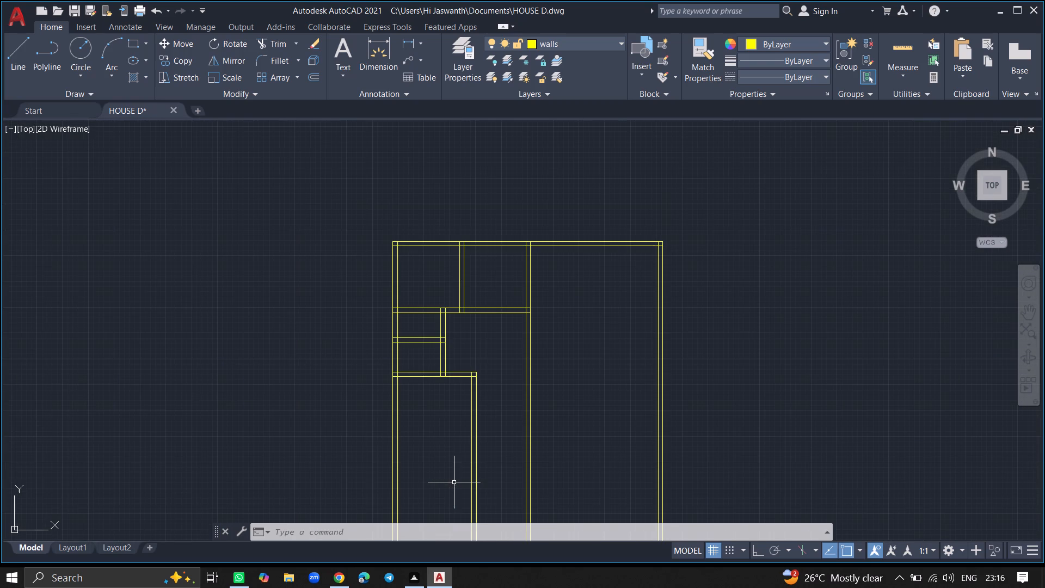
{"action": "scroll", "coordinate": [433, 428], "scroll_direction": "up", "scroll_amount": 2, "text": "ctrl"}
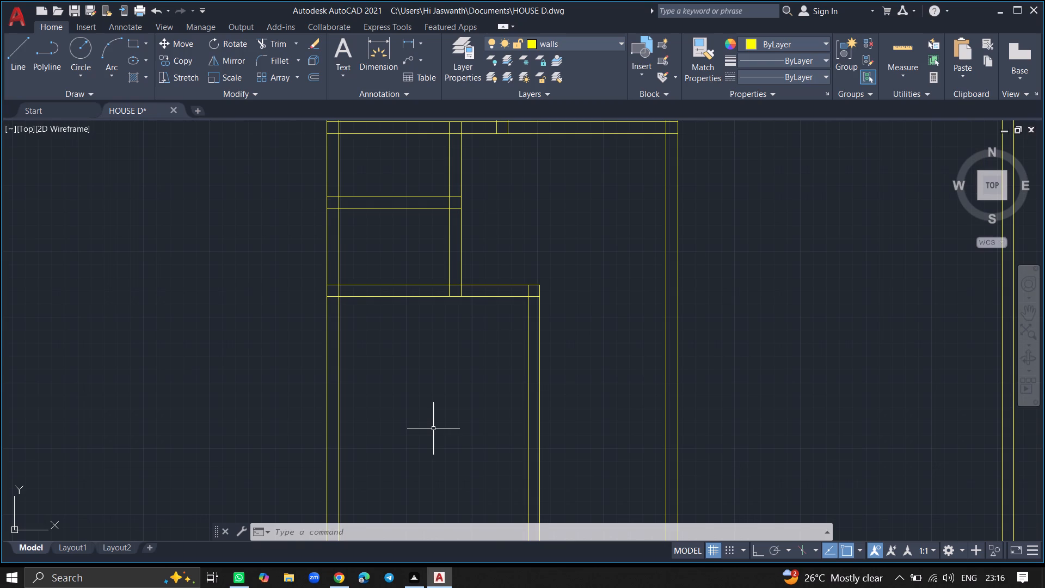
{"action": "type", "text": "OFF"}
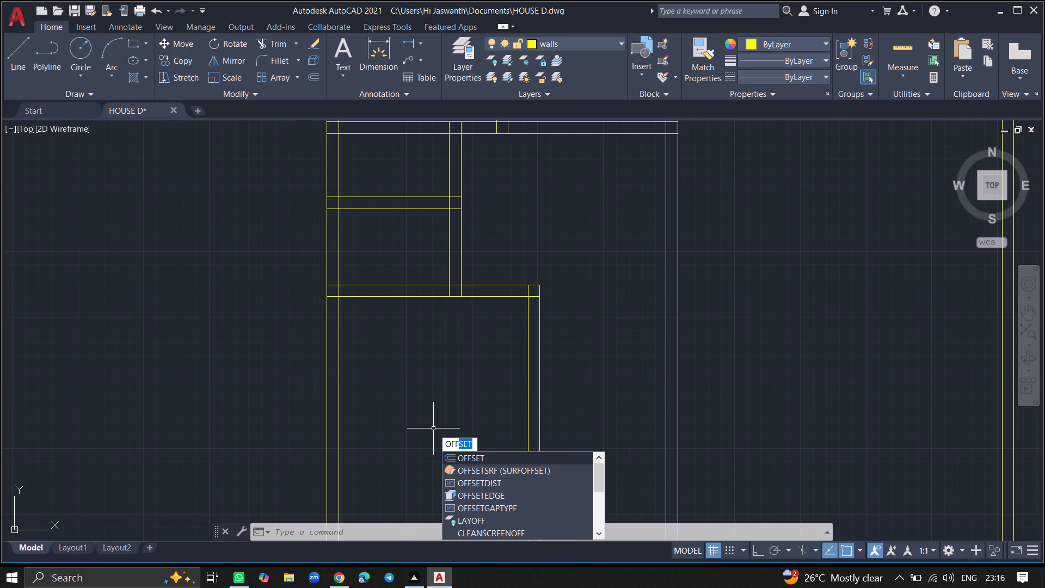
{"action": "left_click", "coordinate": [465, 455]}
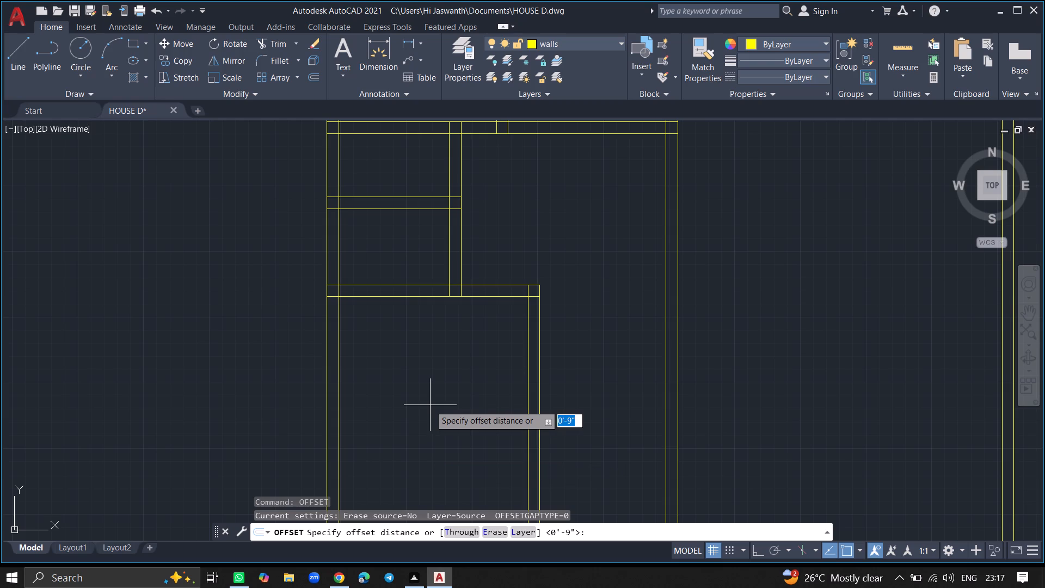
{"action": "type", "text": "11"}
{"action": "key", "text": "apostrophe"}
{"action": "key", "text": "Return"}
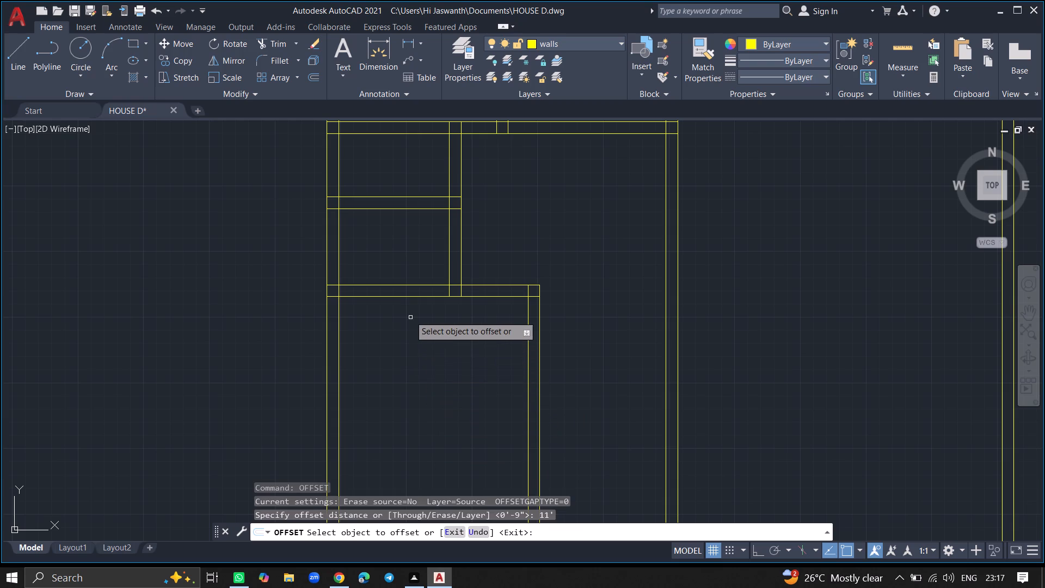
{"action": "left_click", "coordinate": [410, 297]}
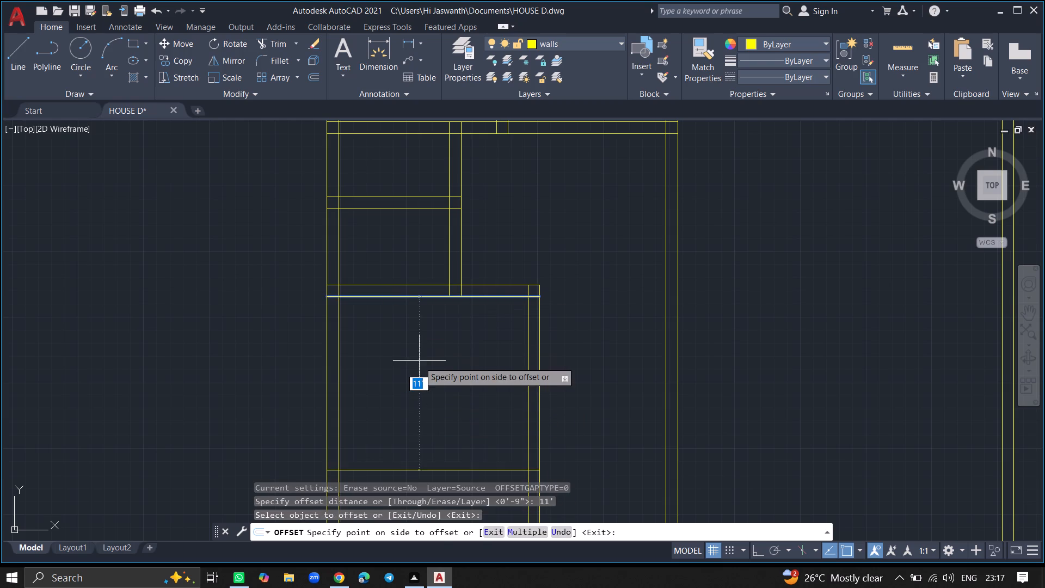
{"action": "left_click", "coordinate": [420, 365]}
{"action": "key", "text": "Return"}
Offset the new horizontal line 9" downward to give the wall thickness.
{"action": "scroll", "coordinate": [420, 365], "scroll_direction": "down", "scroll_amount": 4, "text": "ctrl"}
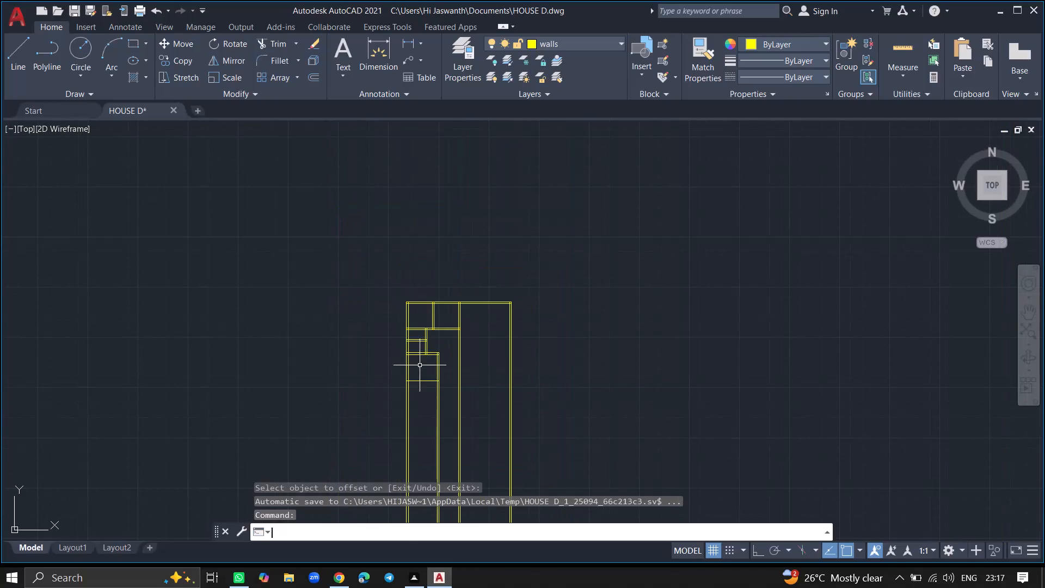
{"action": "scroll", "coordinate": [422, 380], "scroll_direction": "up", "scroll_amount": 5, "text": "ctrl"}
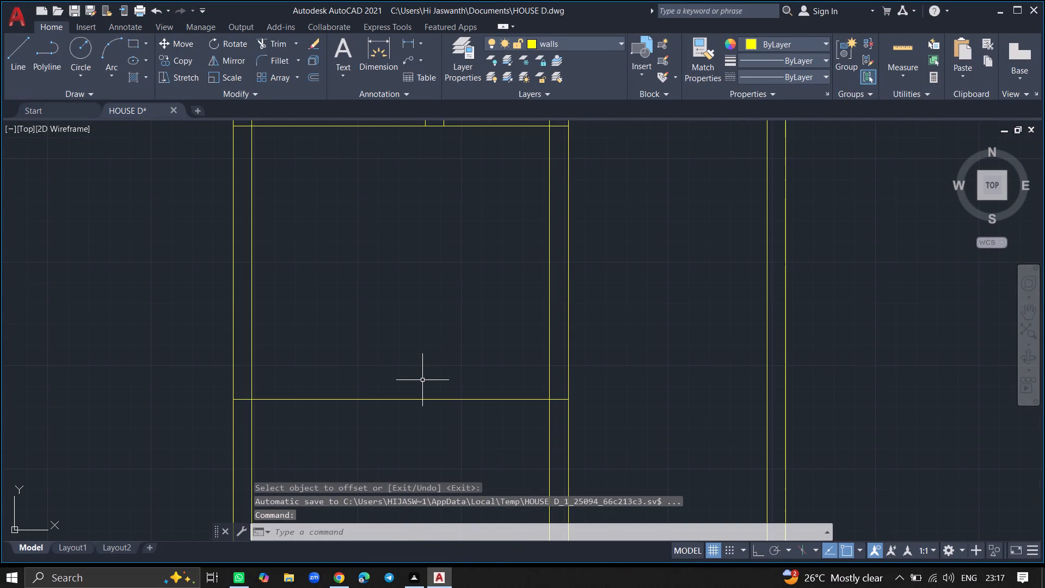
{"action": "type", "text": "OFF"}
{"action": "left_click", "coordinate": [454, 453]}
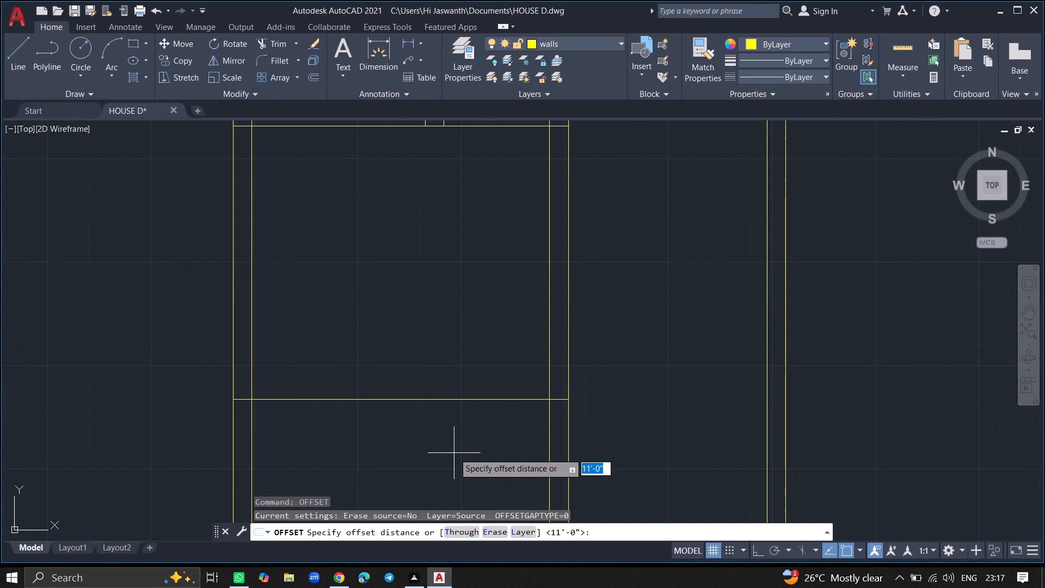
{"action": "type", "text": "9\""}
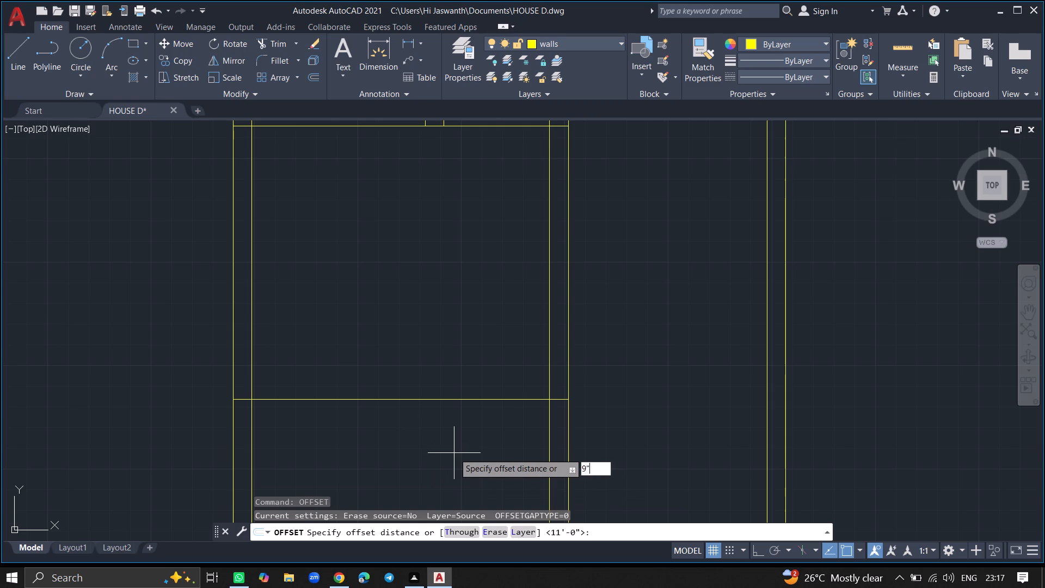
{"action": "key", "text": "Return"}
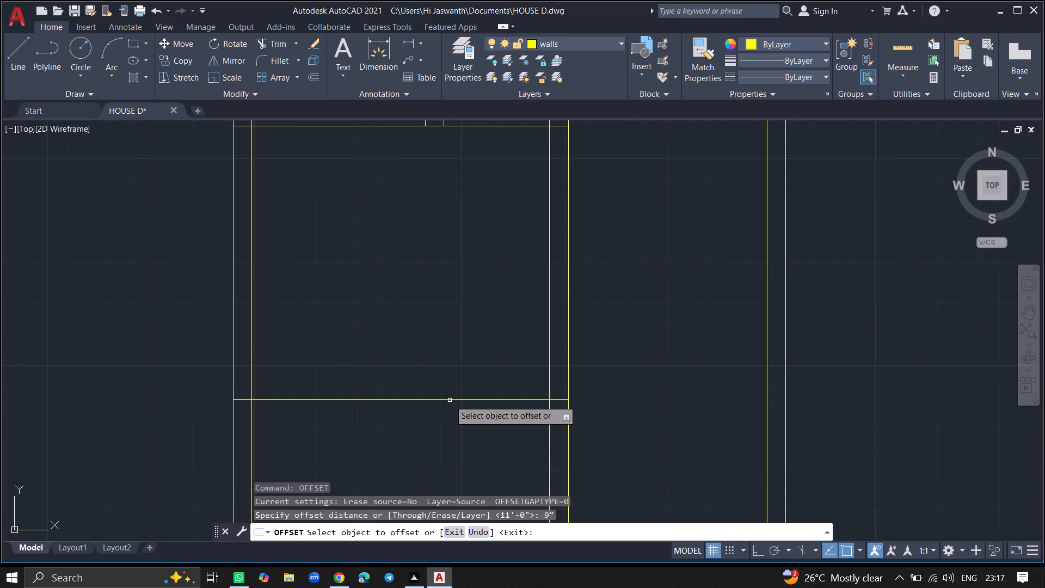
{"action": "left_click_drag", "start_coordinate": [450, 400], "coordinate": [451, 439]}
{"action": "left_click", "coordinate": [451, 439]}
{"action": "key", "text": "Return"}
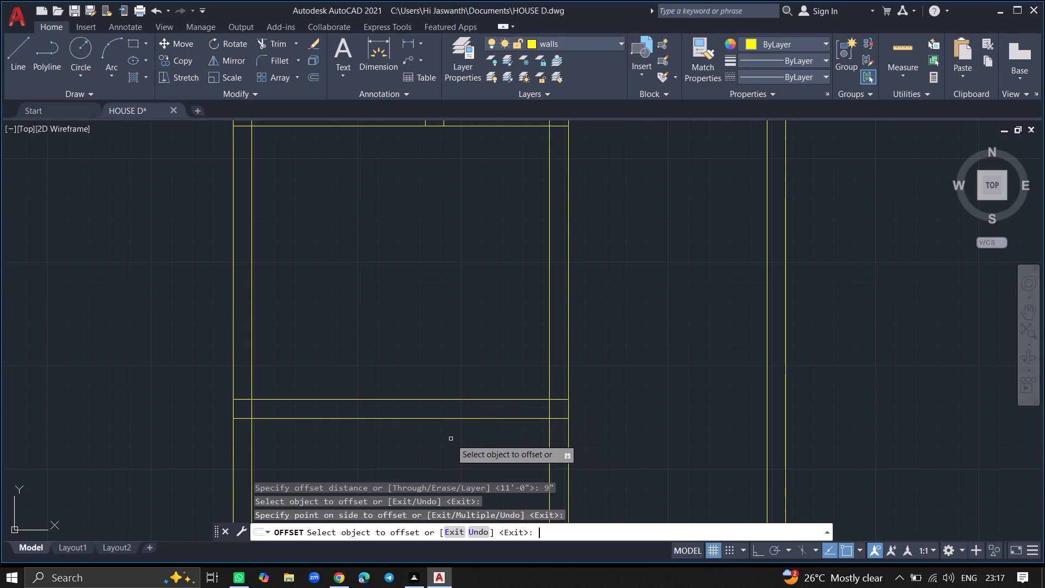
Extend both lines of the new bottom horizontal wall rightward to the outer line of the long interior vertical wall.
{"action": "scroll", "coordinate": [411, 344], "scroll_direction": "down", "scroll_amount": 1, "text": "ctrl"}
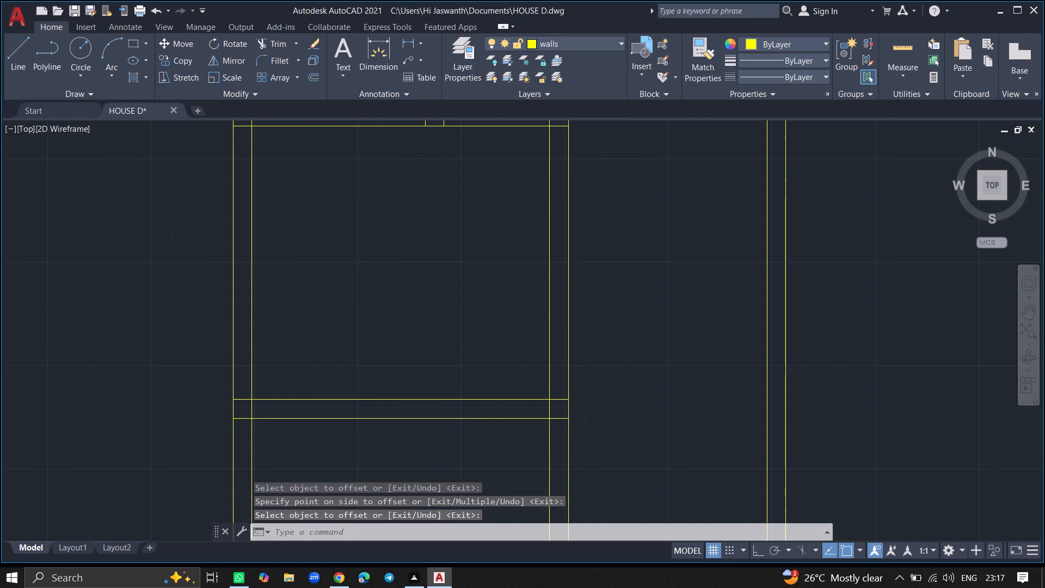
{"action": "scroll", "coordinate": [431, 317], "scroll_direction": "down", "scroll_amount": 4, "text": "ctrl"}
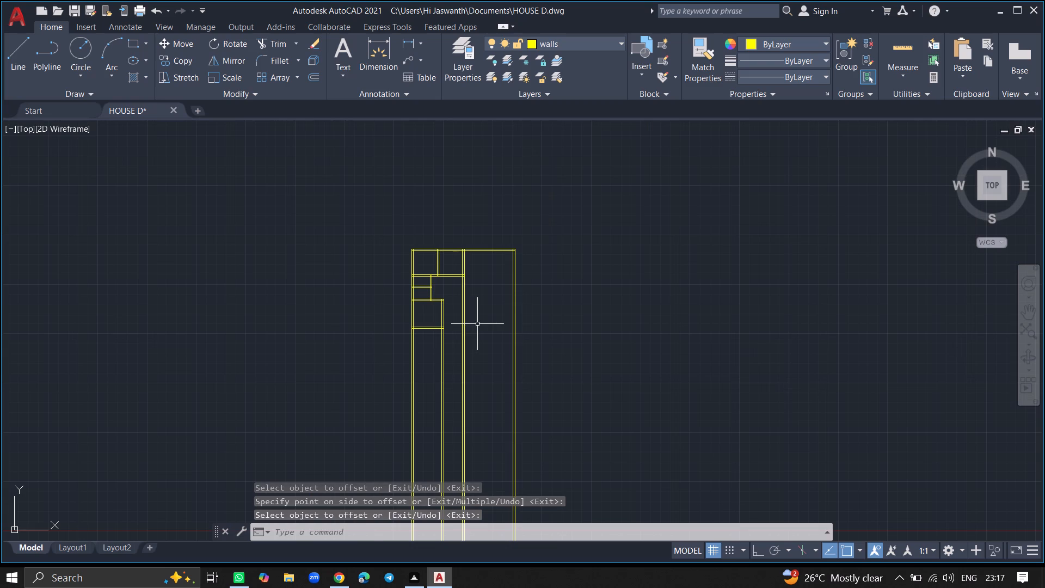
{"action": "scroll", "coordinate": [477, 324], "scroll_direction": "up", "scroll_amount": 6, "text": "ctrl"}
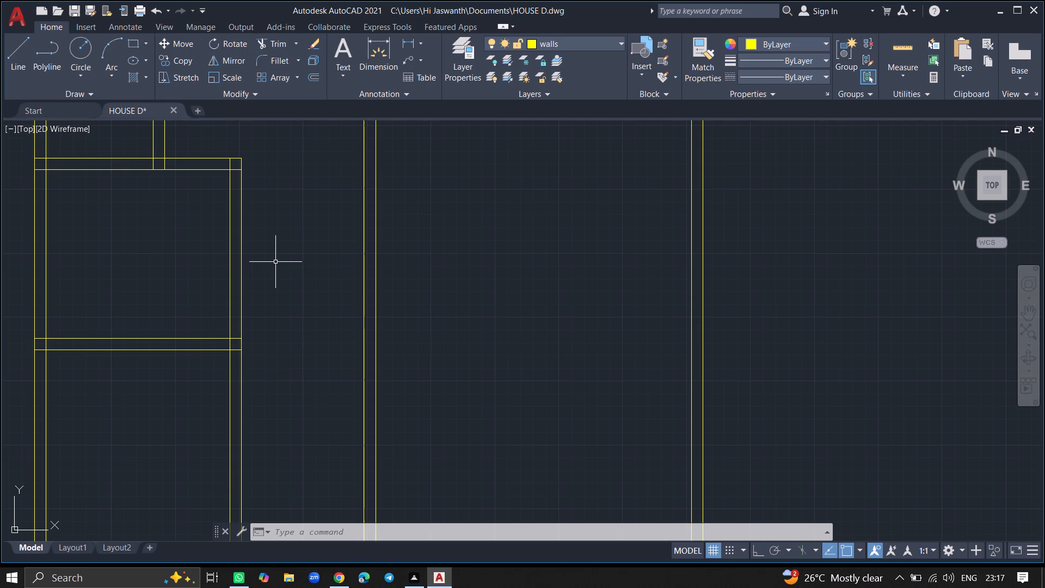
{"action": "scroll", "coordinate": [275, 262], "scroll_direction": "down", "scroll_amount": 4, "text": "ctrl"}
{"action": "scroll", "coordinate": [272, 229], "scroll_direction": "up", "scroll_amount": 3, "text": "ctrl"}
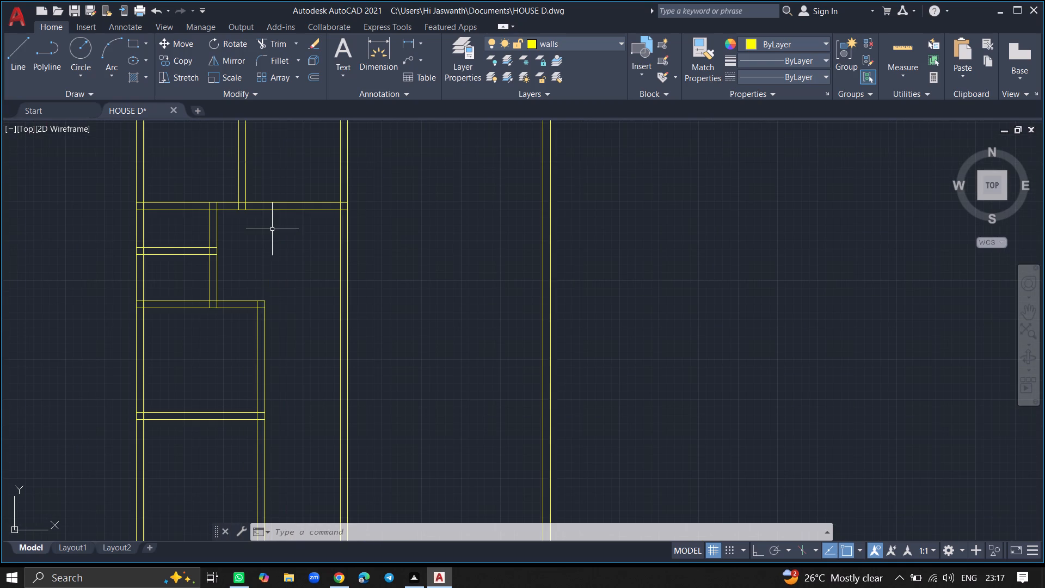
{"action": "scroll", "coordinate": [286, 327], "scroll_direction": "down", "scroll_amount": 1, "text": "ctrl"}
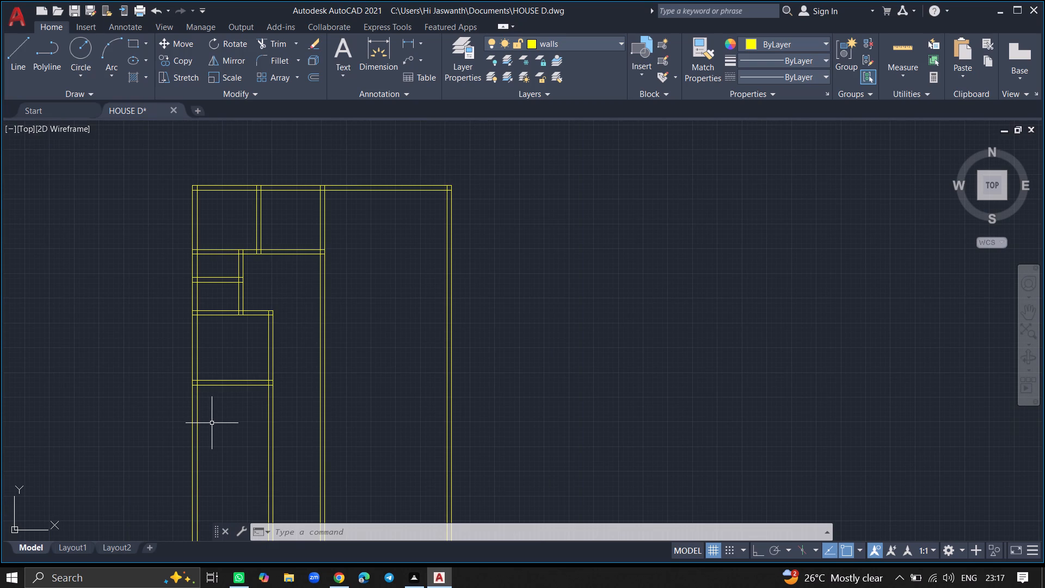
{"action": "key", "text": "e"}
{"action": "key", "text": "x"}
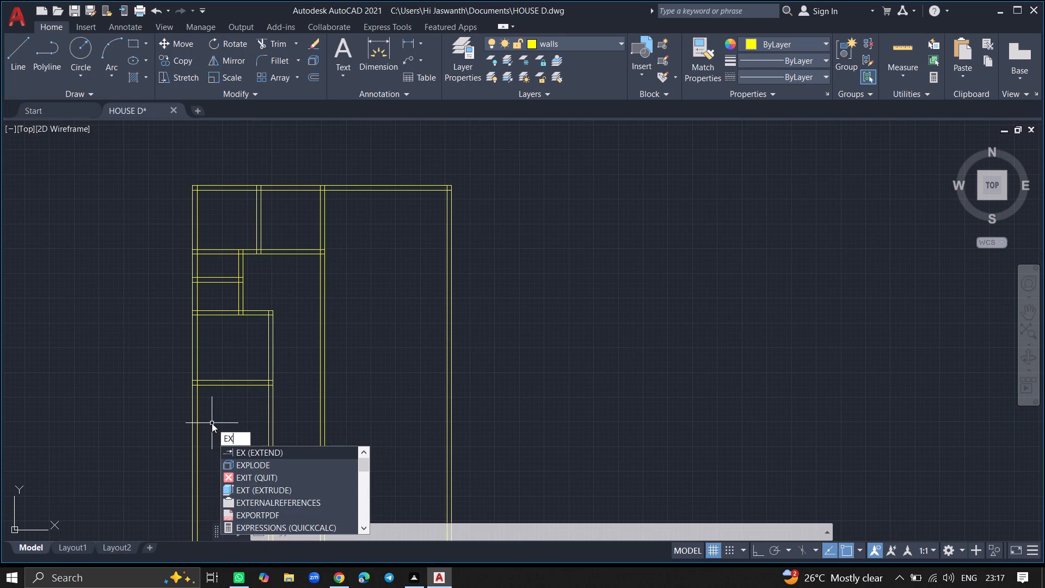
{"action": "key", "text": "Return"}
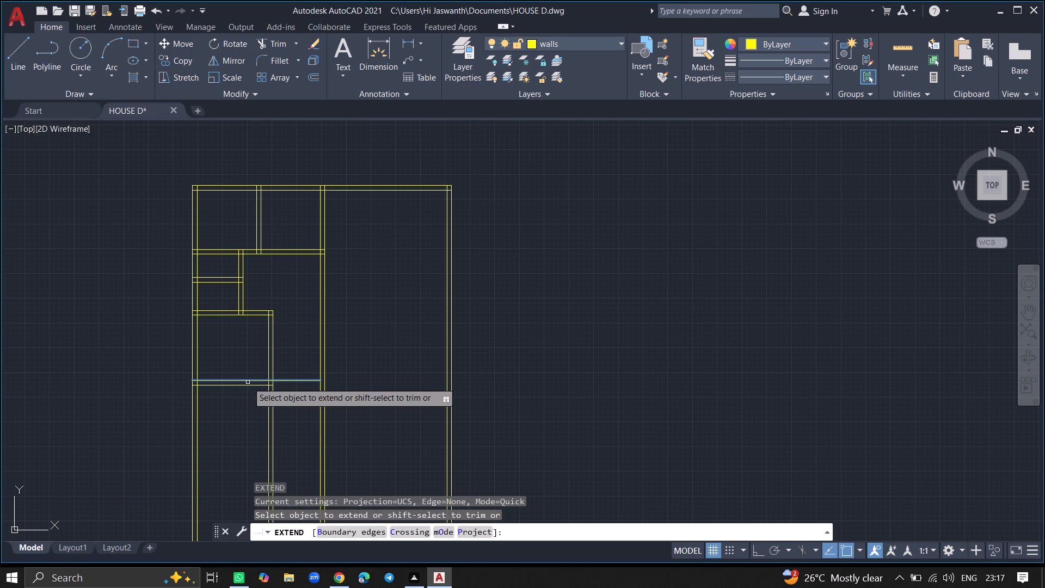
{"action": "left_click", "coordinate": [248, 382]}
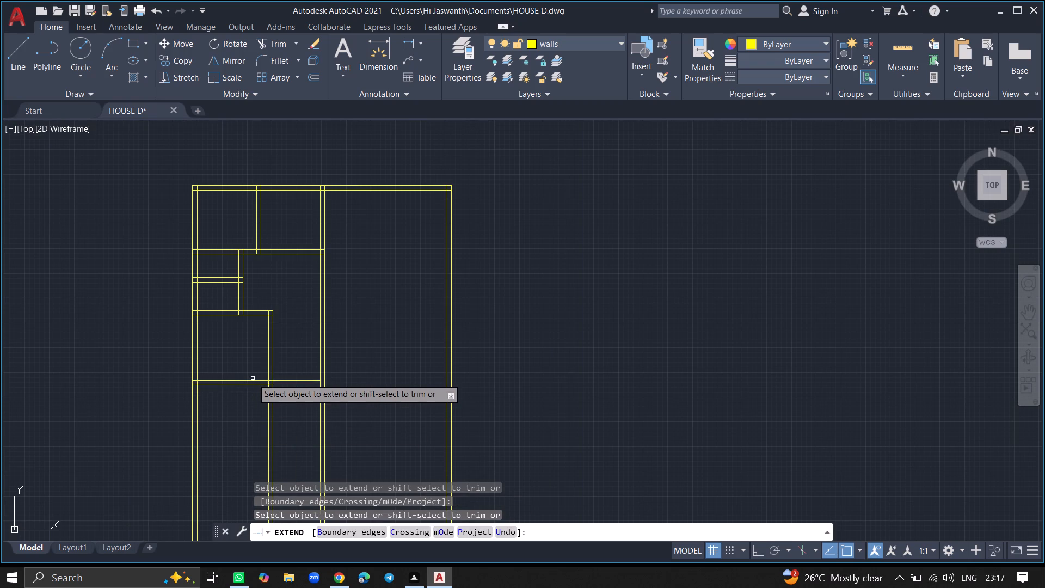
{"action": "left_click", "coordinate": [300, 383]}
{"action": "scroll", "coordinate": [233, 412], "scroll_direction": "up", "scroll_amount": 4, "text": "ctrl"}
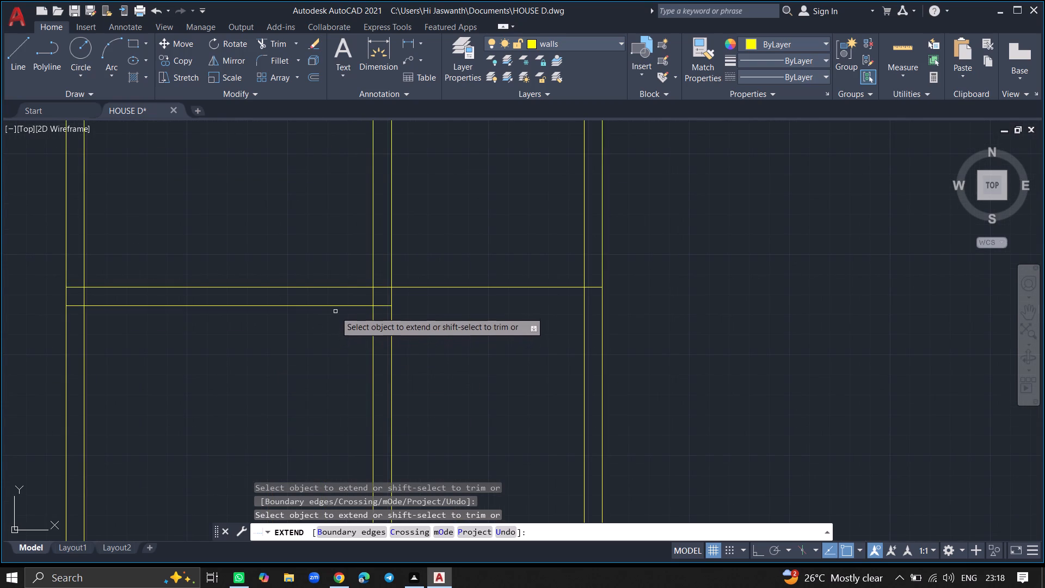
{"action": "left_click", "coordinate": [335, 305]}
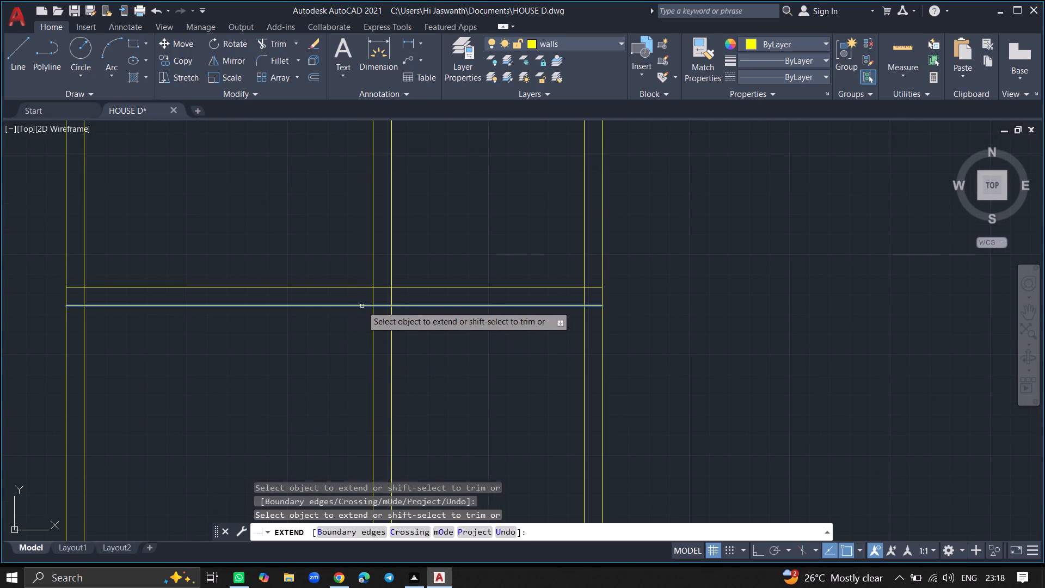
{"action": "left_click", "coordinate": [362, 306]}
{"action": "left_click", "coordinate": [410, 355]}
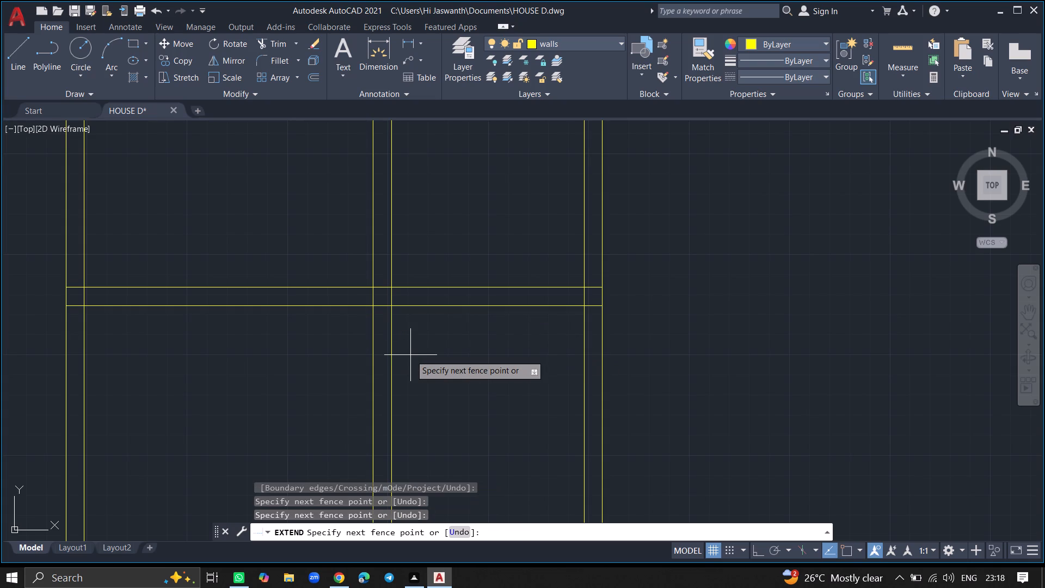
{"action": "key", "text": "Return"}
Trim both lines of the short interior, left exterior and long interior vertical walls below the new bottom horizontal wall.
{"action": "type", "text": "TRIM"}
{"action": "key", "text": "Return"}
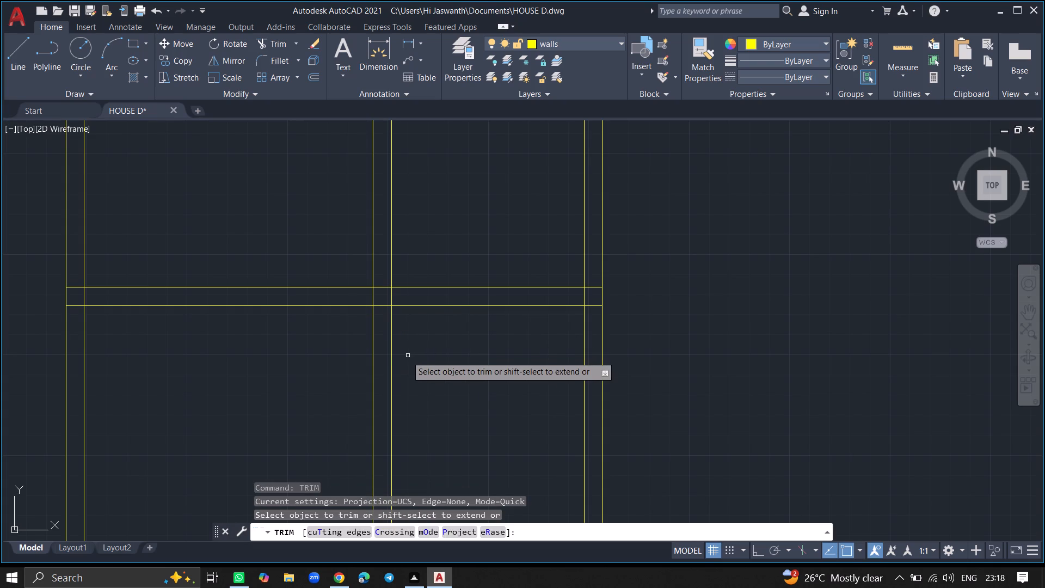
{"action": "left_click", "coordinate": [391, 363]}
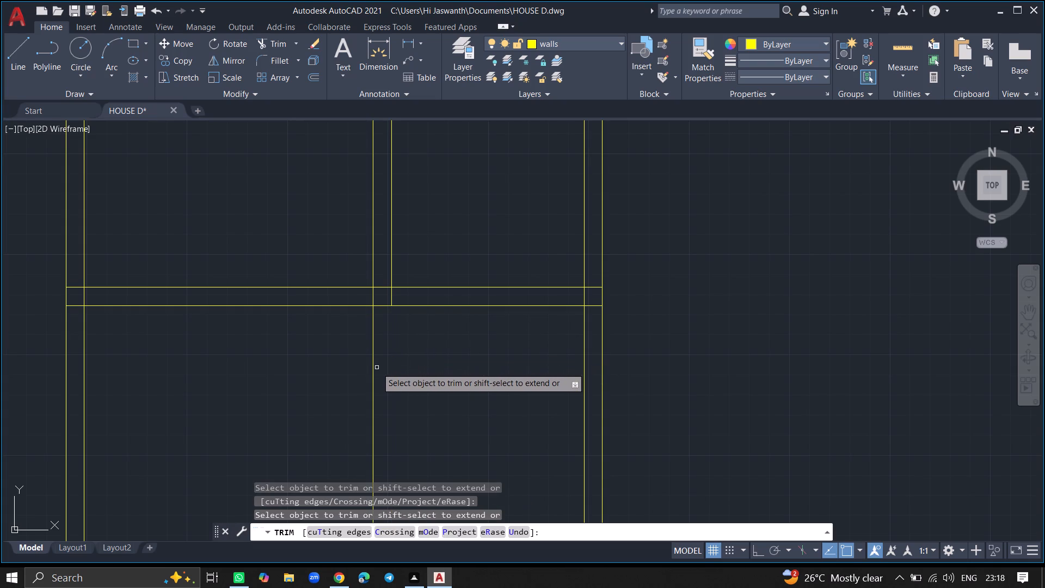
{"action": "left_click", "coordinate": [373, 370]}
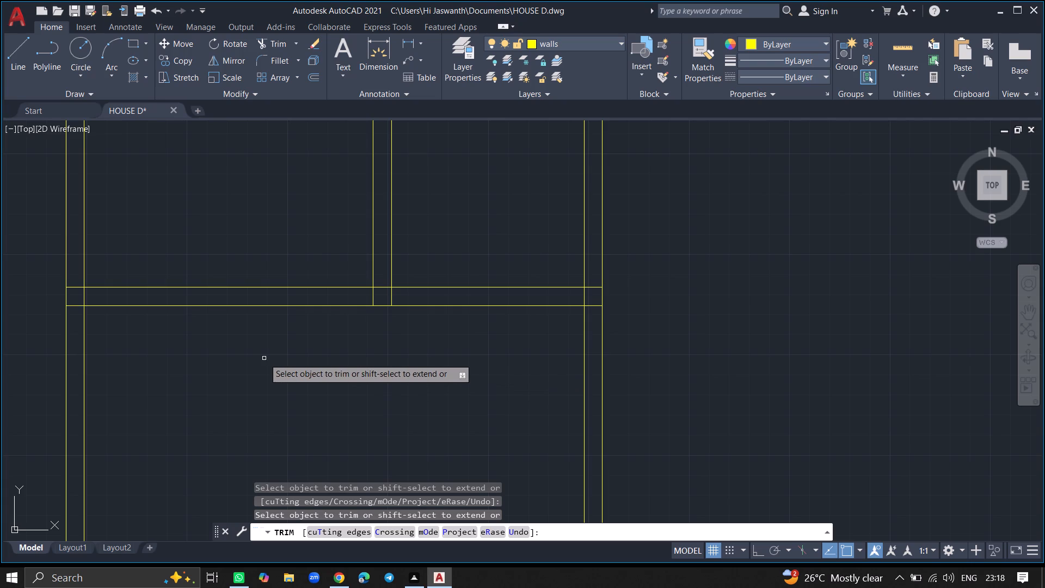
{"action": "left_click", "coordinate": [87, 374]}
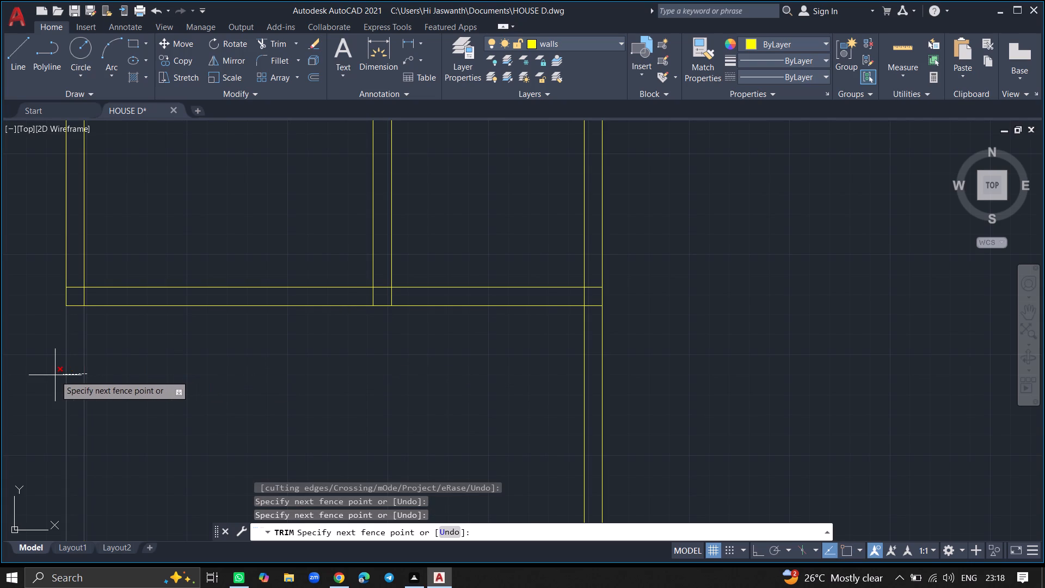
{"action": "left_click", "coordinate": [55, 375]}
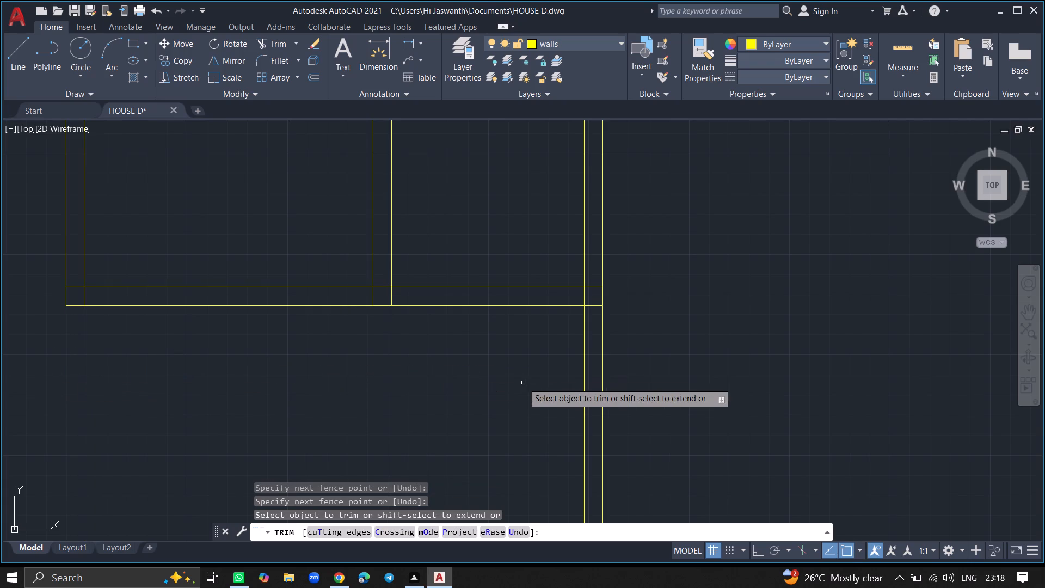
{"action": "left_click", "coordinate": [583, 384]}
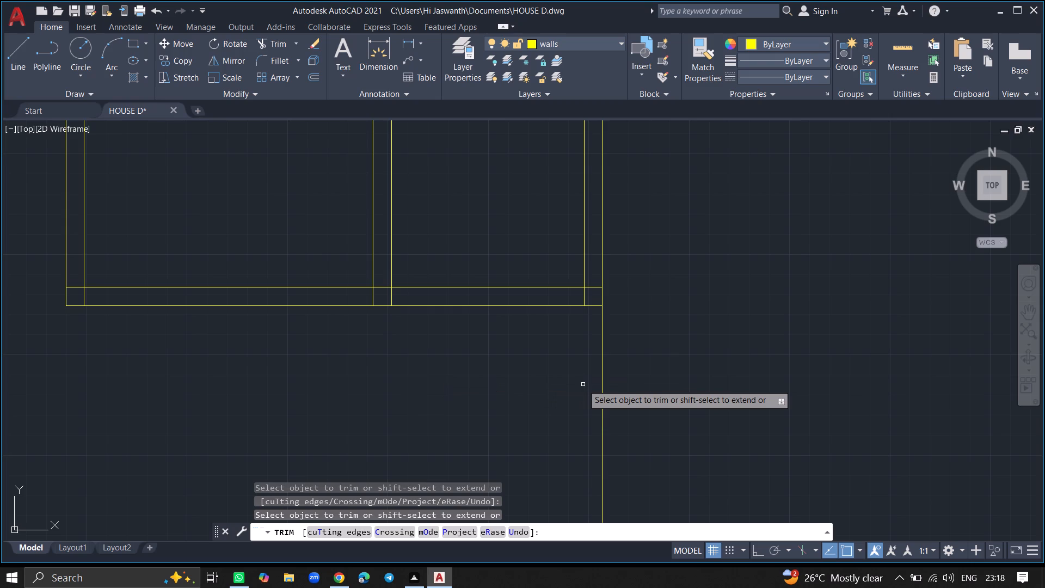
{"action": "left_click", "coordinate": [603, 382]}
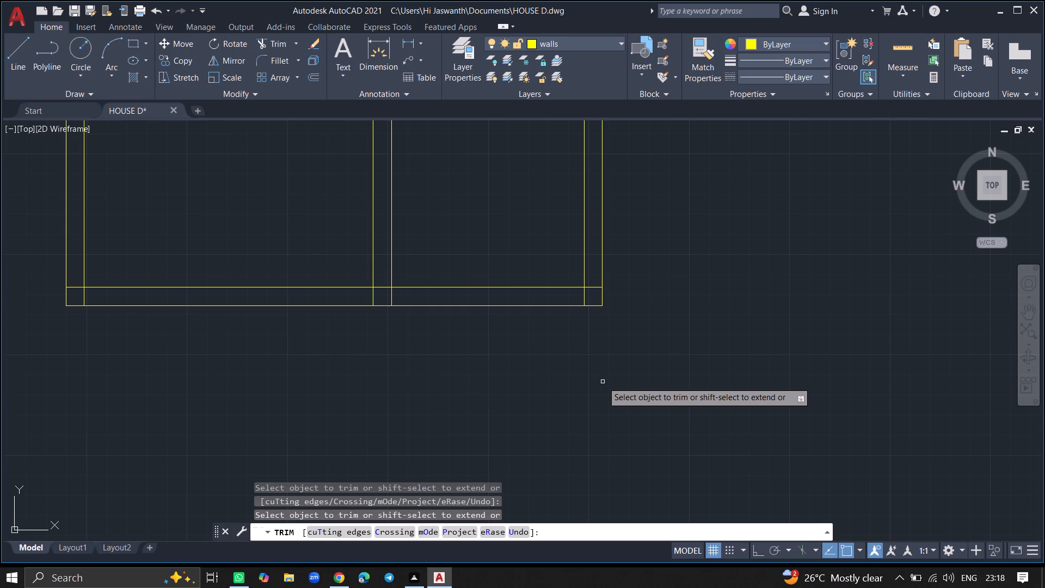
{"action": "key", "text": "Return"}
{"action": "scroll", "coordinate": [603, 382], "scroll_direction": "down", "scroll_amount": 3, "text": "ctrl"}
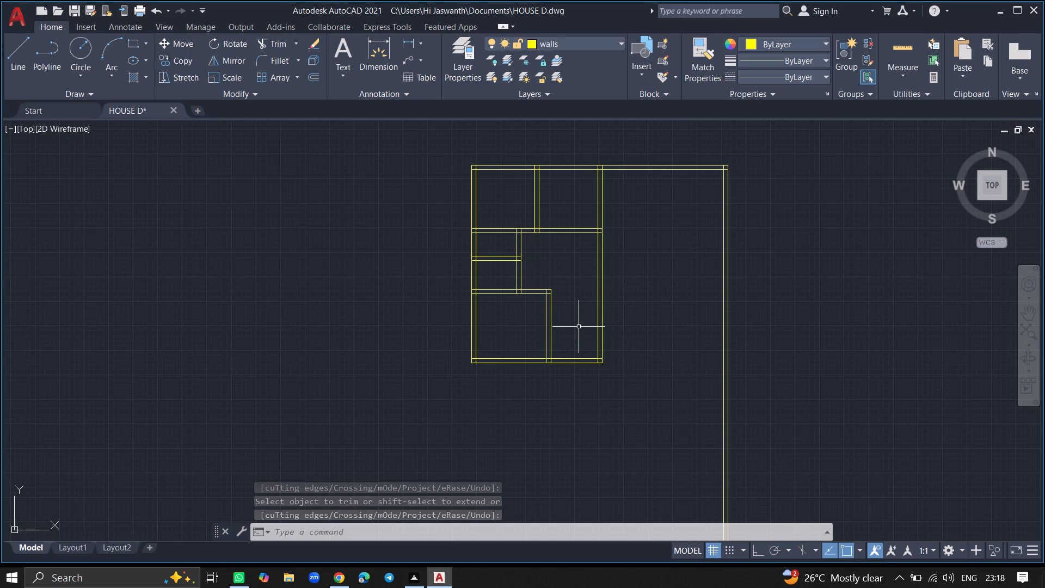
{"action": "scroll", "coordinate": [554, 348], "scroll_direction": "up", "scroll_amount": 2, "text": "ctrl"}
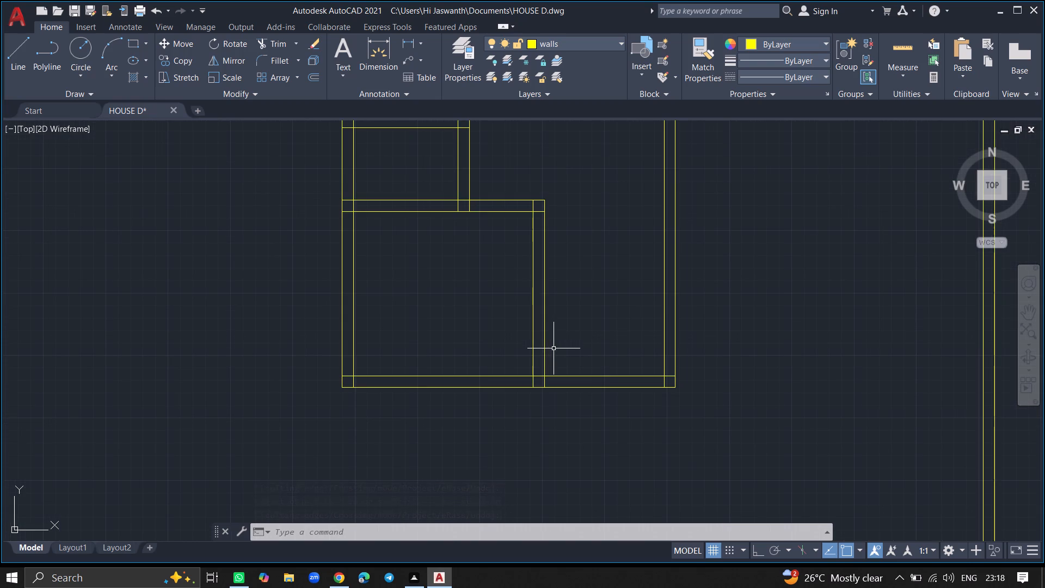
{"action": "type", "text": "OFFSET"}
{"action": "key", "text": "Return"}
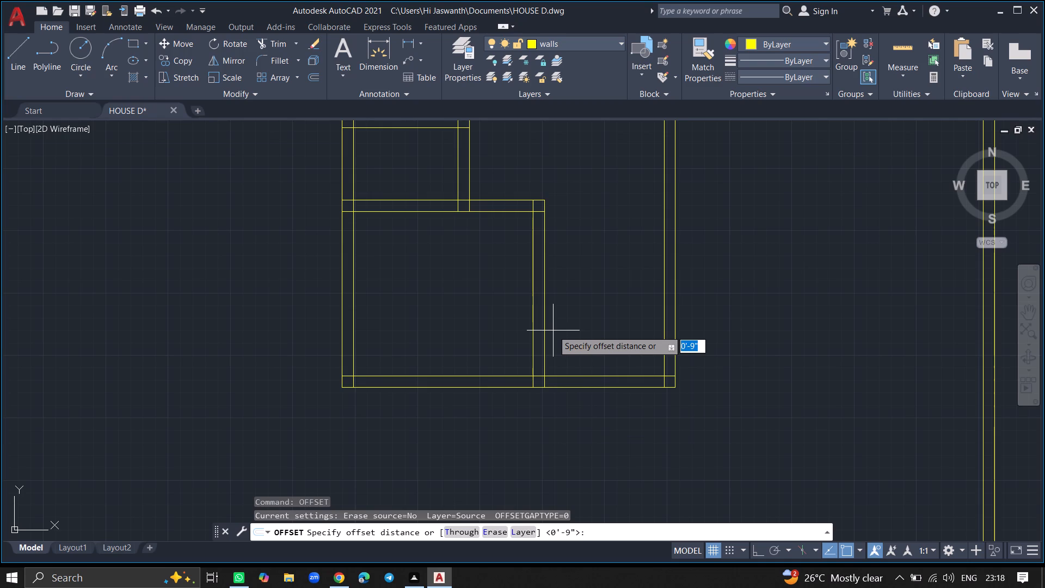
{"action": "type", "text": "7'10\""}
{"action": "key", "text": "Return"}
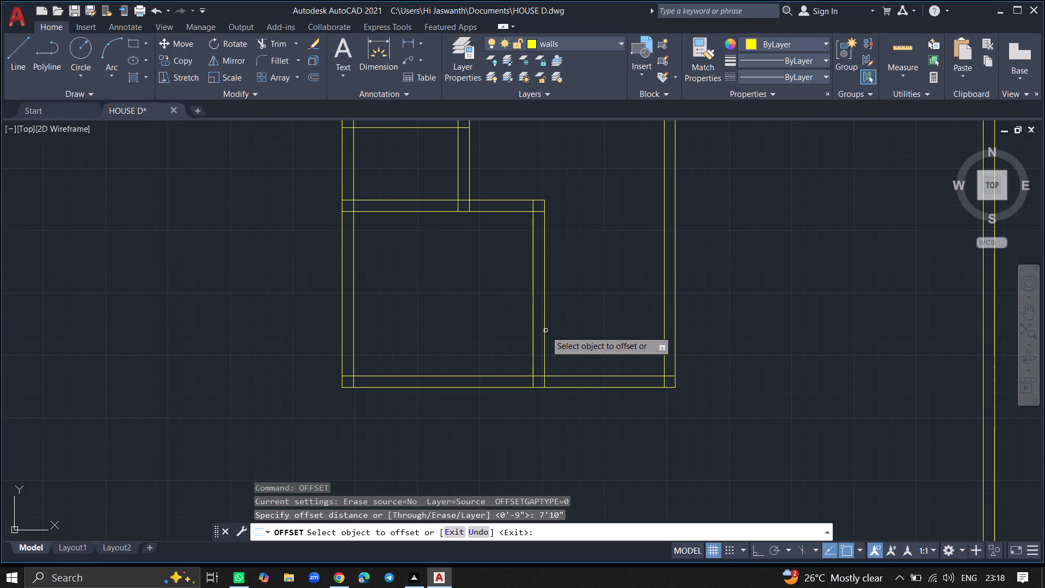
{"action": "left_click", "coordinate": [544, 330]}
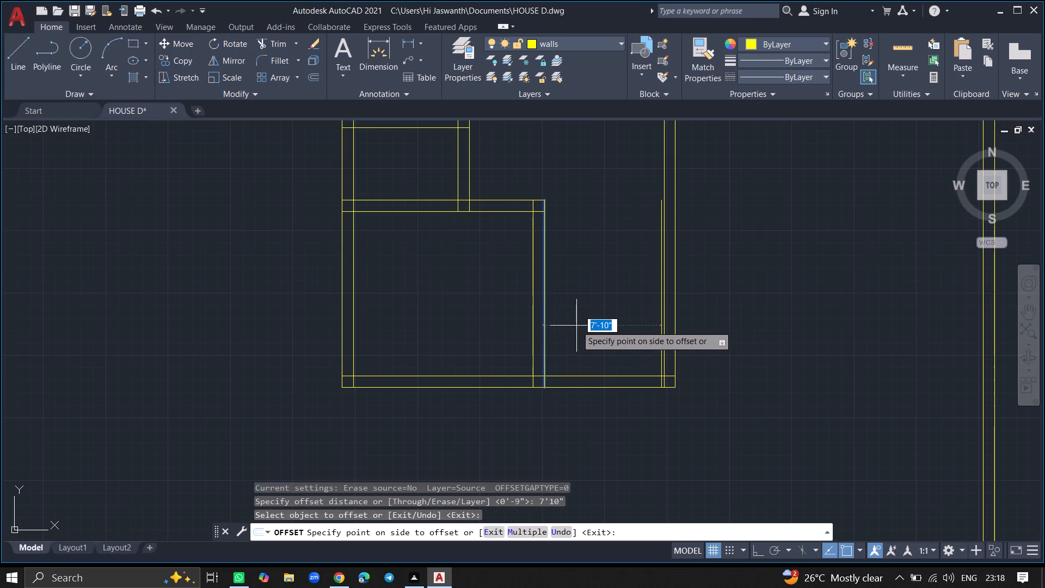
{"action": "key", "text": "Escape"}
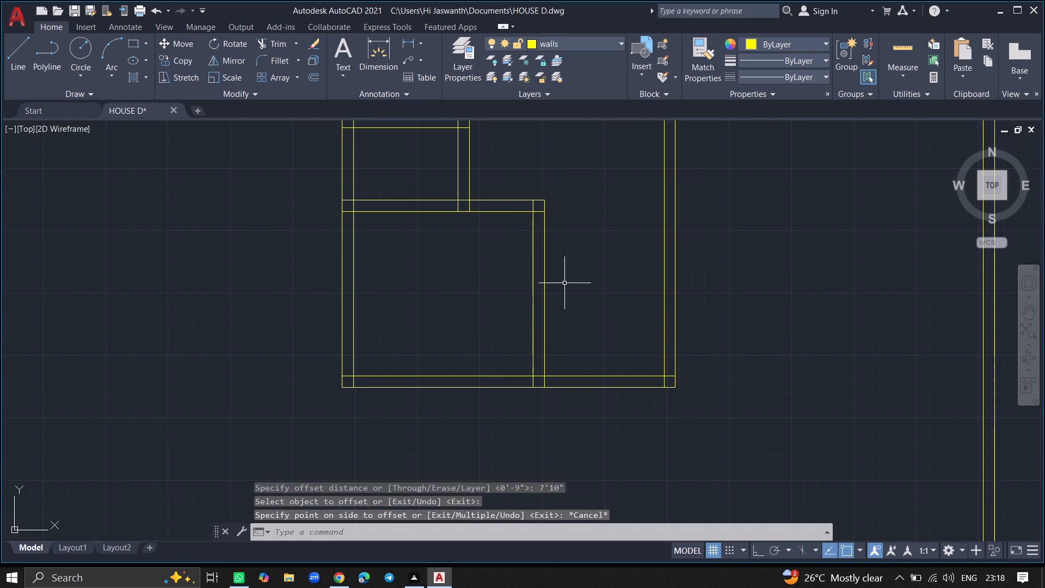
Measure the clear width between the short interior vertical wall and the long interior vertical wall with a linear dimension.
{"action": "left_click", "coordinate": [411, 46]}
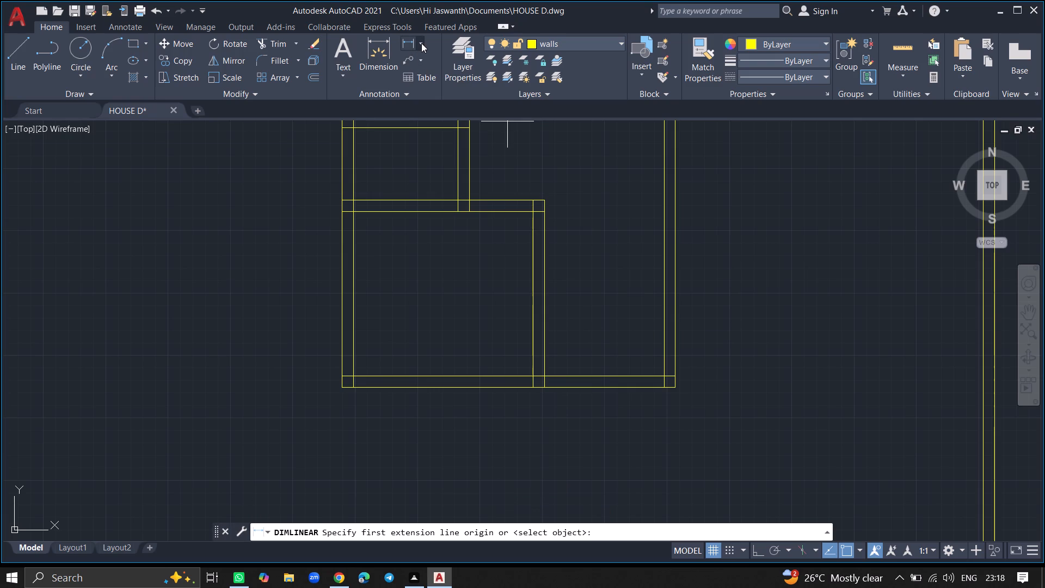
{"action": "left_click", "coordinate": [421, 43]}
{"action": "left_click", "coordinate": [424, 60]}
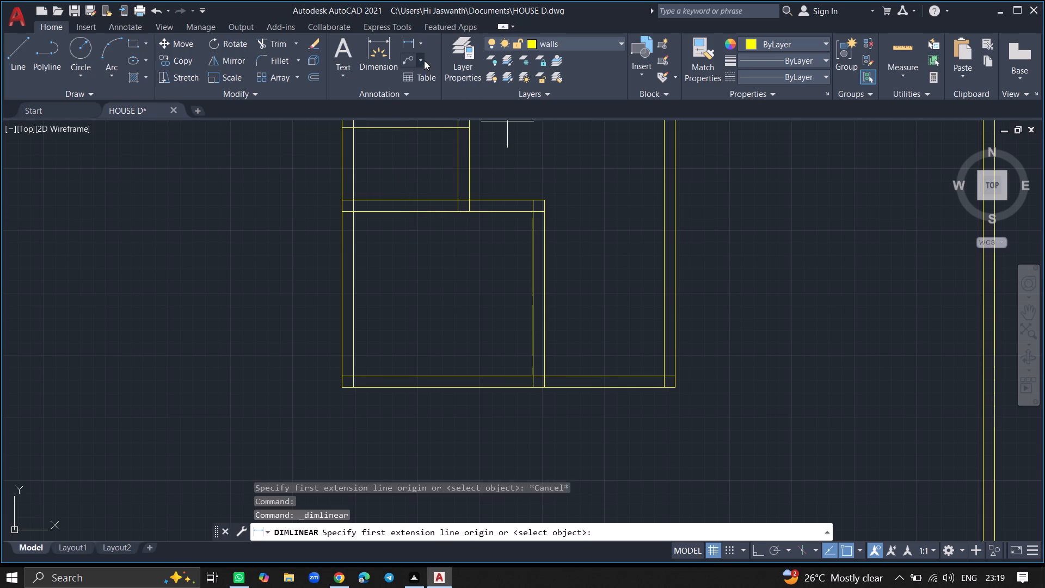
{"action": "left_click", "coordinate": [543, 293]}
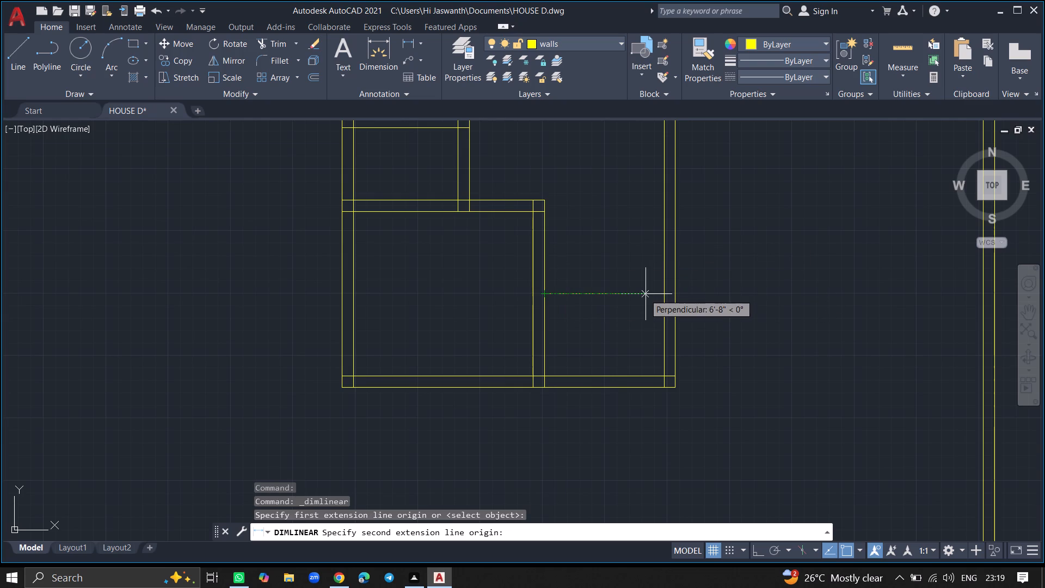
{"action": "left_click", "coordinate": [661, 292]}
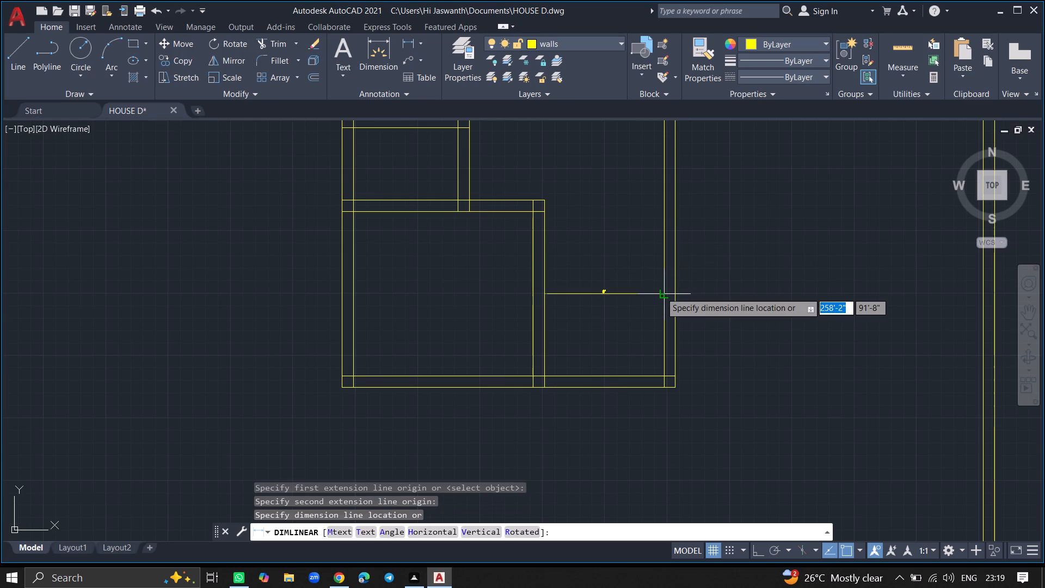
{"action": "scroll", "coordinate": [657, 308], "scroll_direction": "up", "scroll_amount": 5, "text": "ctrl"}
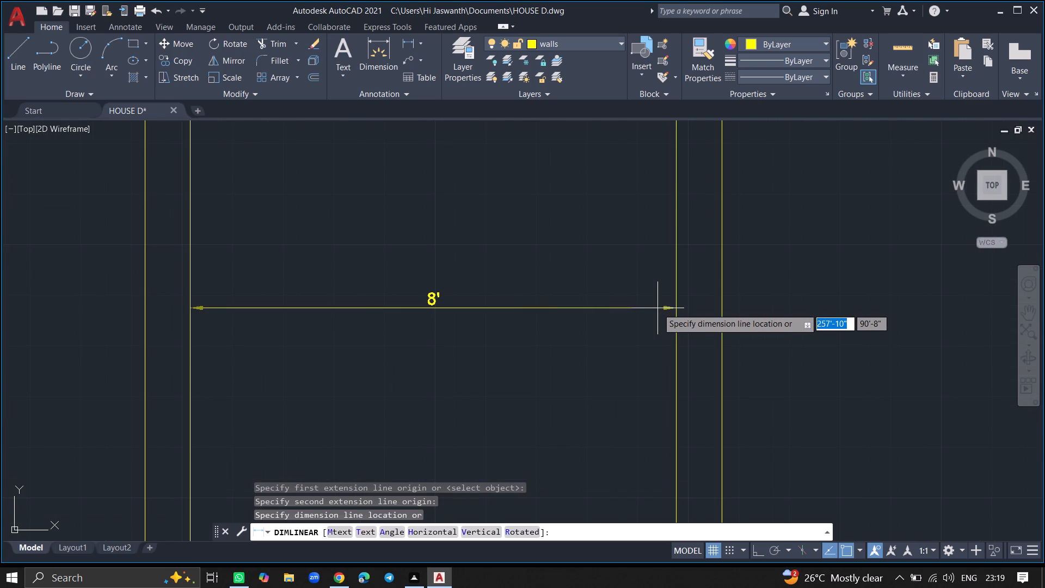
{"action": "key", "text": "Escape"}
Offset the upper line of the bottom horizontal wall 7' upward to mark the depth of the small room beside the short interior wall.
{"action": "scroll", "coordinate": [657, 308], "scroll_direction": "down", "scroll_amount": 7, "text": "ctrl"}
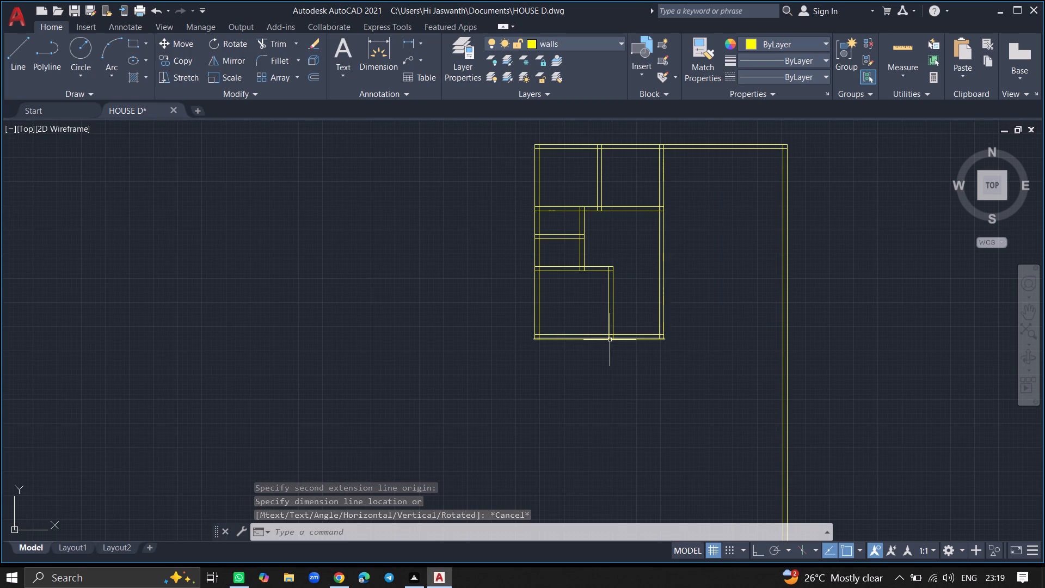
{"action": "scroll", "coordinate": [638, 342], "scroll_direction": "up", "scroll_amount": 5, "text": "ctrl"}
{"action": "left_click", "coordinate": [620, 272]}
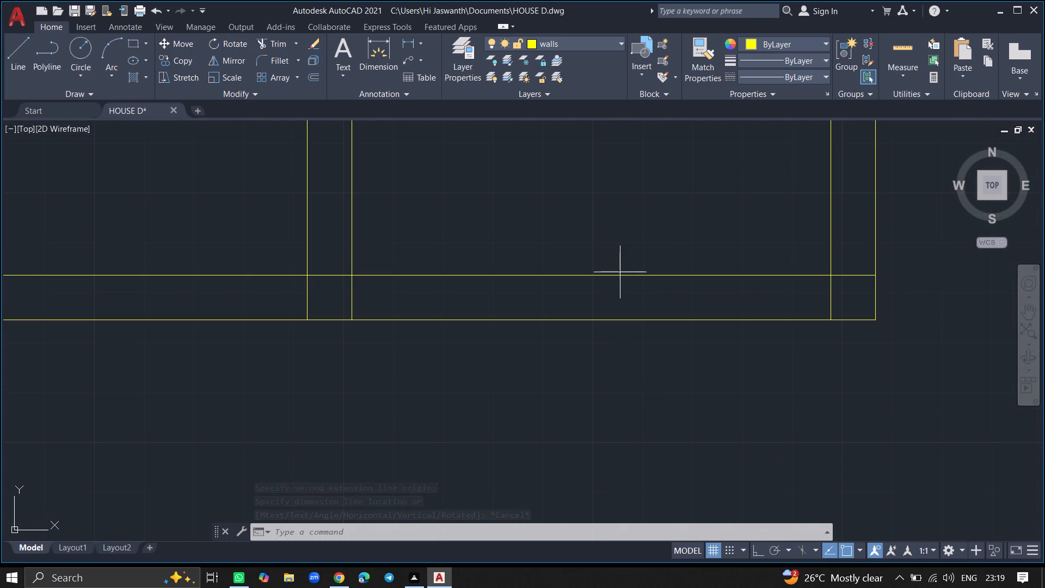
{"action": "scroll", "coordinate": [620, 272], "scroll_direction": "down", "scroll_amount": 4, "text": "ctrl"}
{"action": "key", "text": "Escape"}
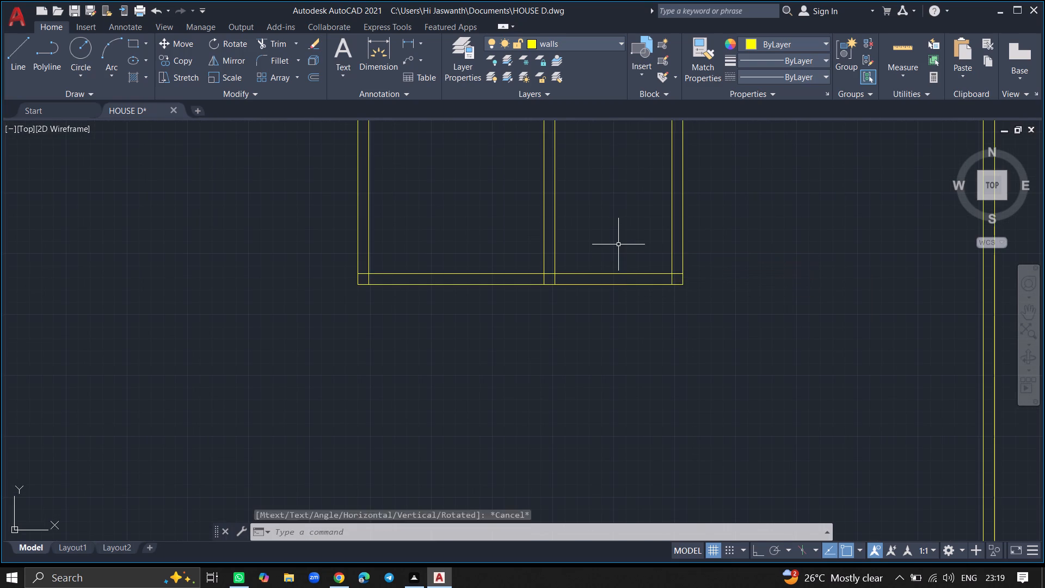
{"action": "type", "text": "OF"}
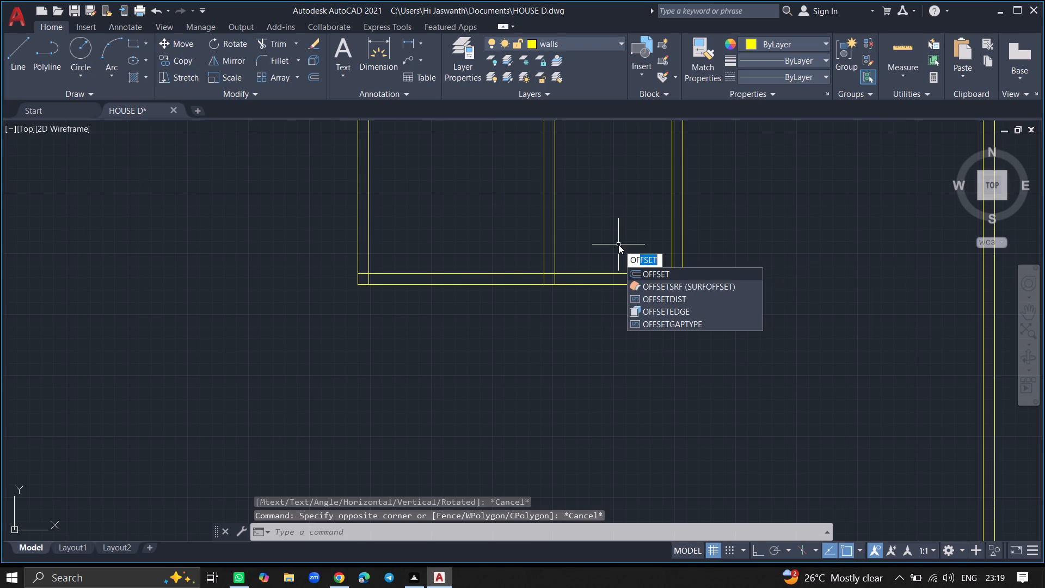
{"action": "left_click", "coordinate": [644, 271]}
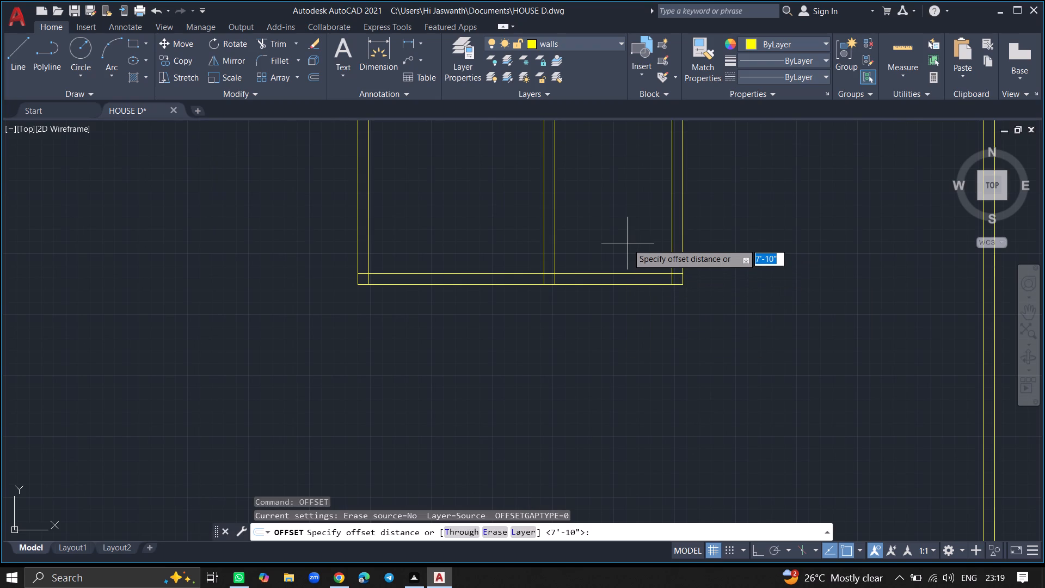
{"action": "type", "text": "7'"}
{"action": "key", "text": "Return"}
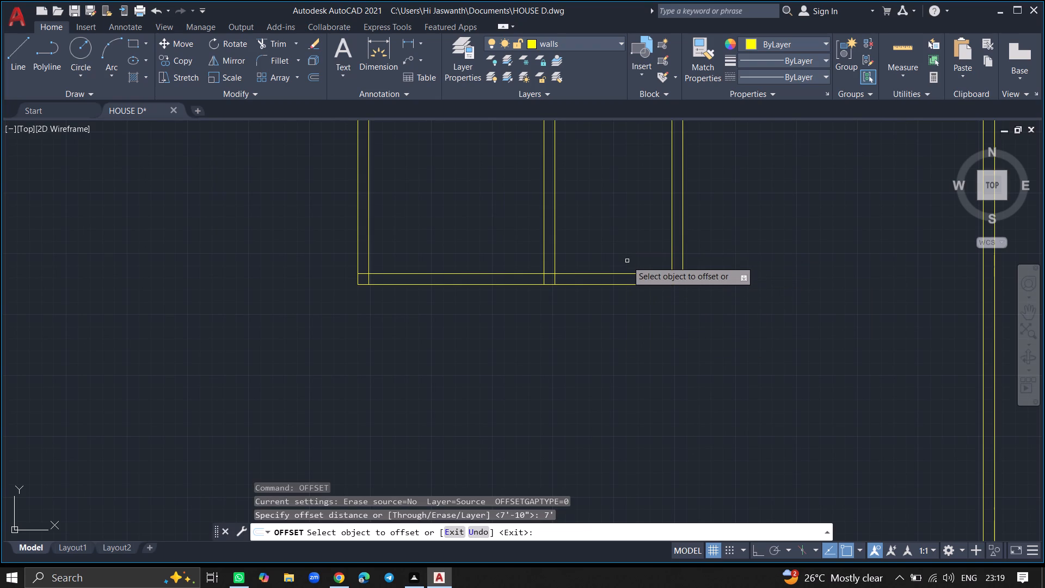
{"action": "left_click", "coordinate": [621, 274]}
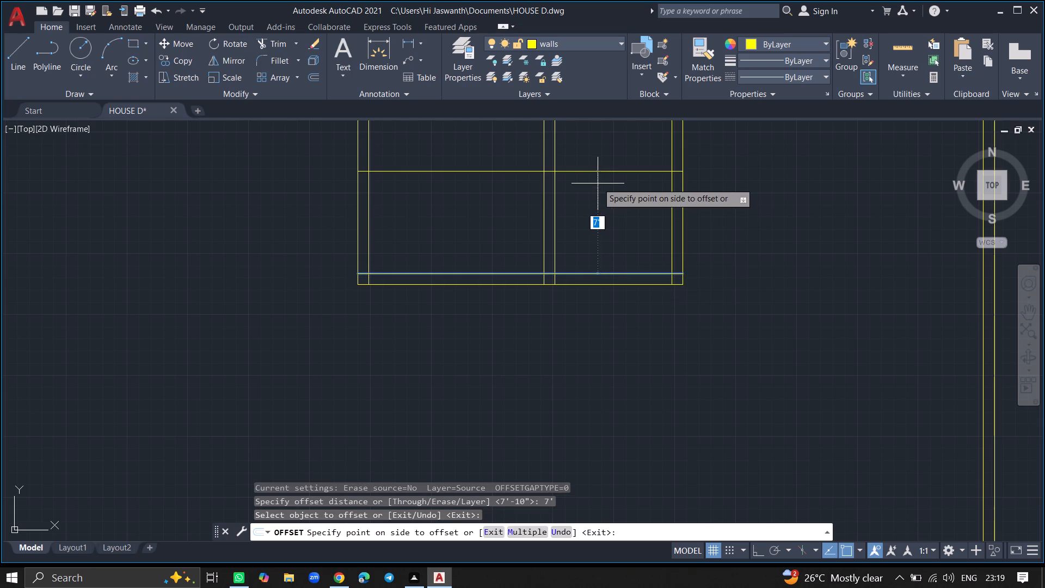
{"action": "left_click", "coordinate": [598, 182]}
{"action": "key", "text": "Return"}
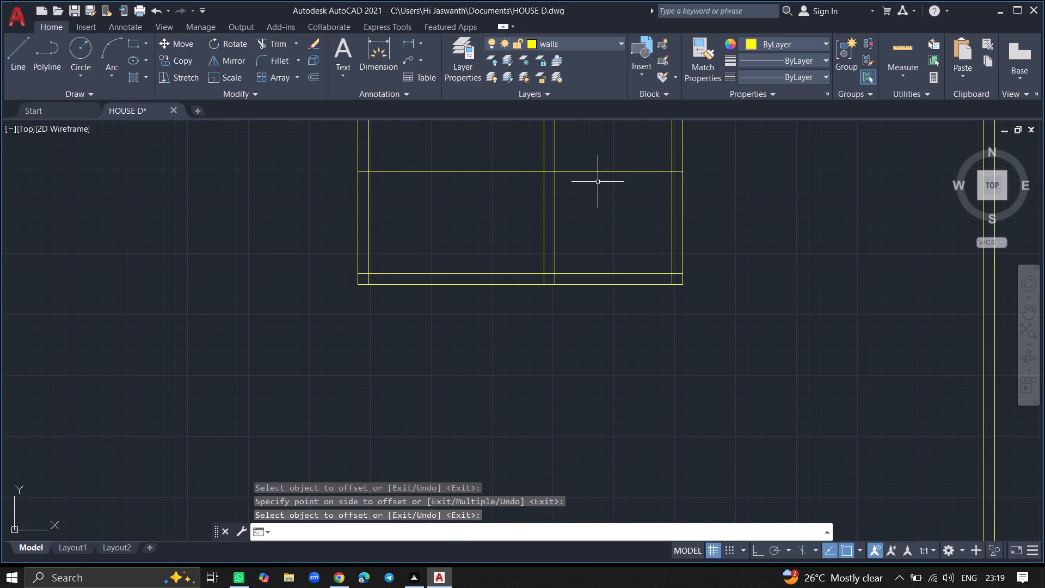
Offset the new horizontal line 9" upward to give the wall thickness.
{"action": "type", "text": "OFFSE"}
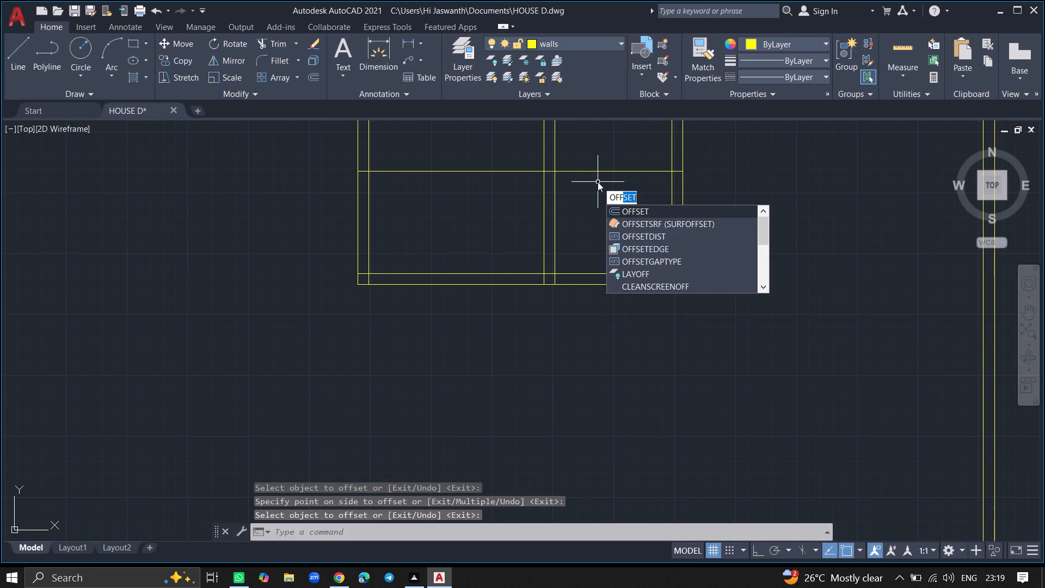
{"action": "left_click", "coordinate": [616, 207]}
{"action": "key", "text": "9"}
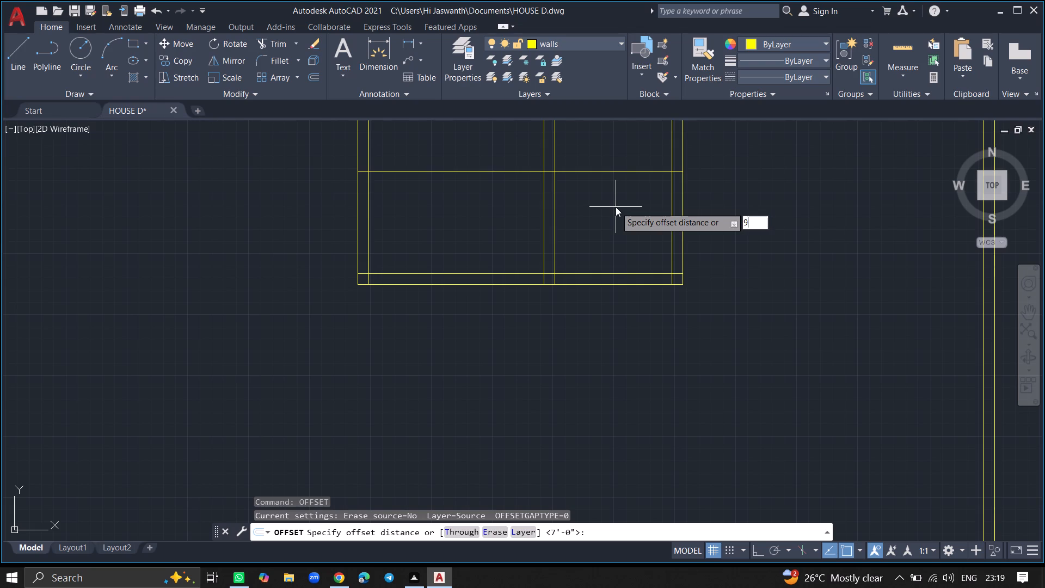
{"action": "key", "text": "shift+quotedbl"}
{"action": "key", "text": "Return"}
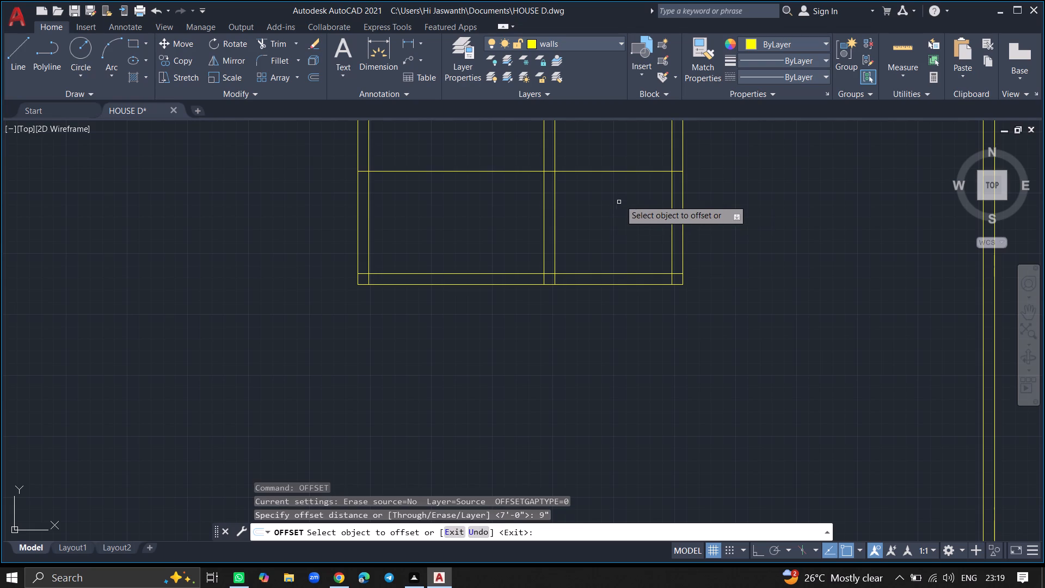
{"action": "left_click", "coordinate": [625, 170]}
{"action": "left_click", "coordinate": [625, 115]}
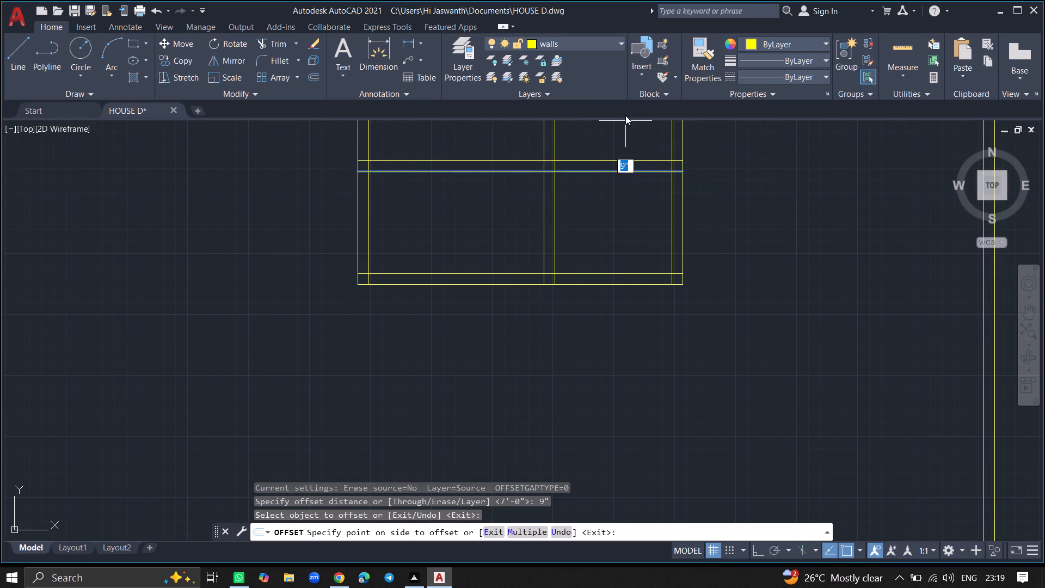
{"action": "left_click", "coordinate": [650, 123]}
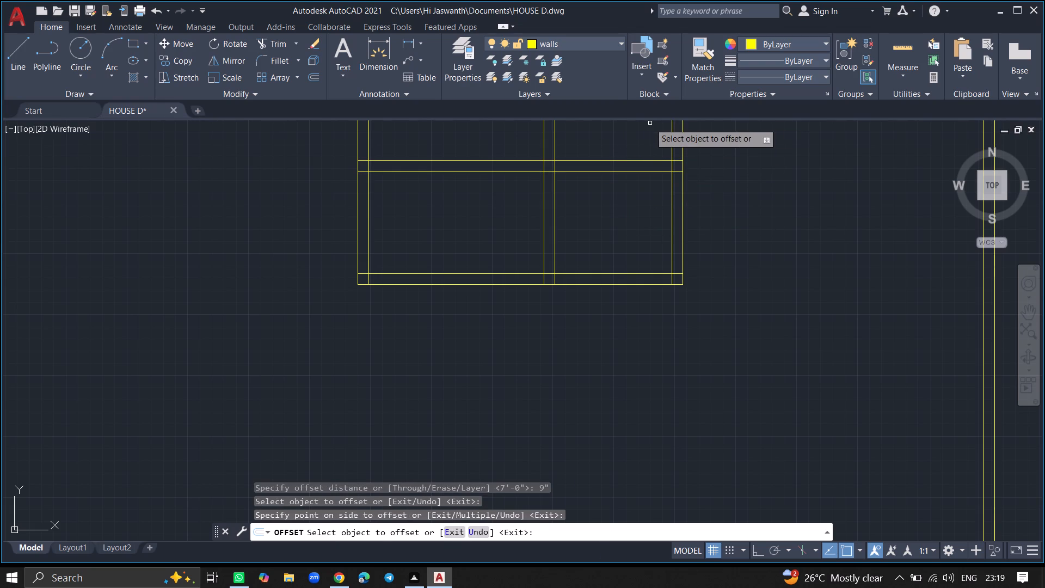
{"action": "key", "text": "Return"}
Trim away both lines of the new small-room top wall between the left exterior wall's outer line and the short interior vertical wall.
{"action": "scroll", "coordinate": [650, 123], "scroll_direction": "down", "scroll_amount": 2, "text": "ctrl"}
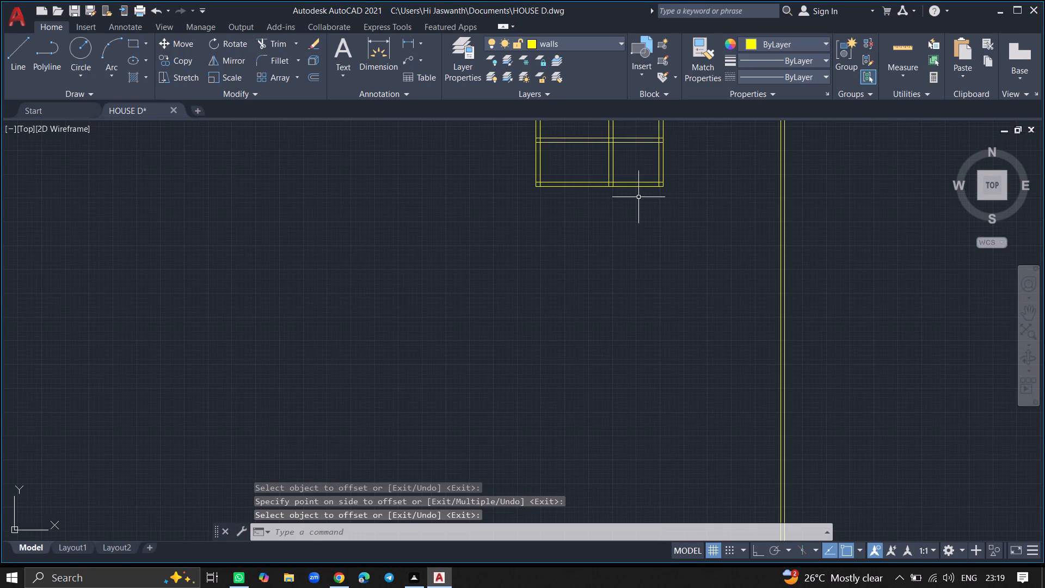
{"action": "scroll", "coordinate": [638, 197], "scroll_direction": "down", "scroll_amount": 4, "text": "ctrl"}
{"action": "scroll", "coordinate": [635, 157], "scroll_direction": "up", "scroll_amount": 7, "text": "ctrl"}
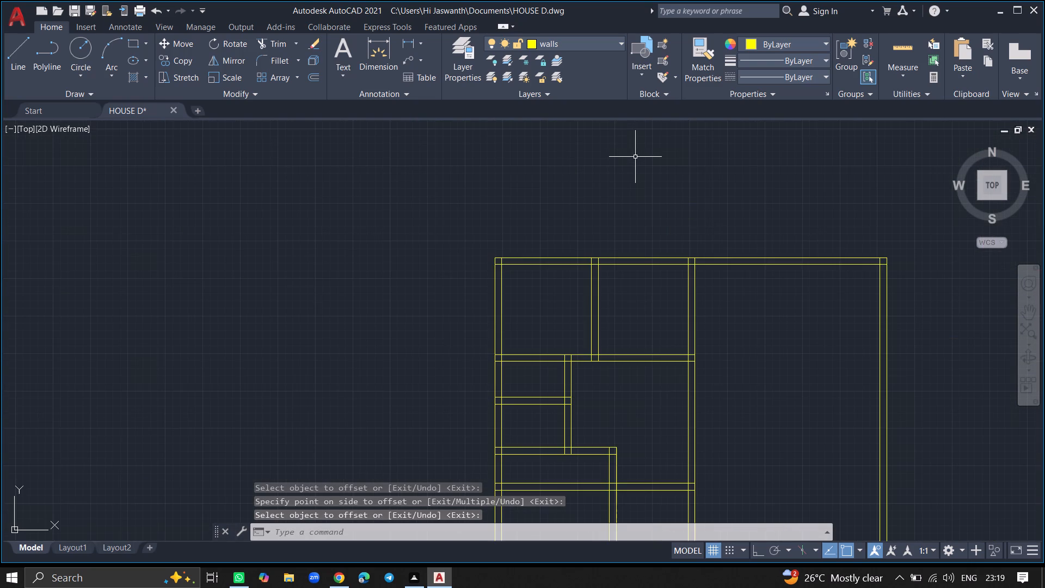
{"action": "scroll", "coordinate": [635, 286], "scroll_direction": "down", "scroll_amount": 4, "text": "ctrl"}
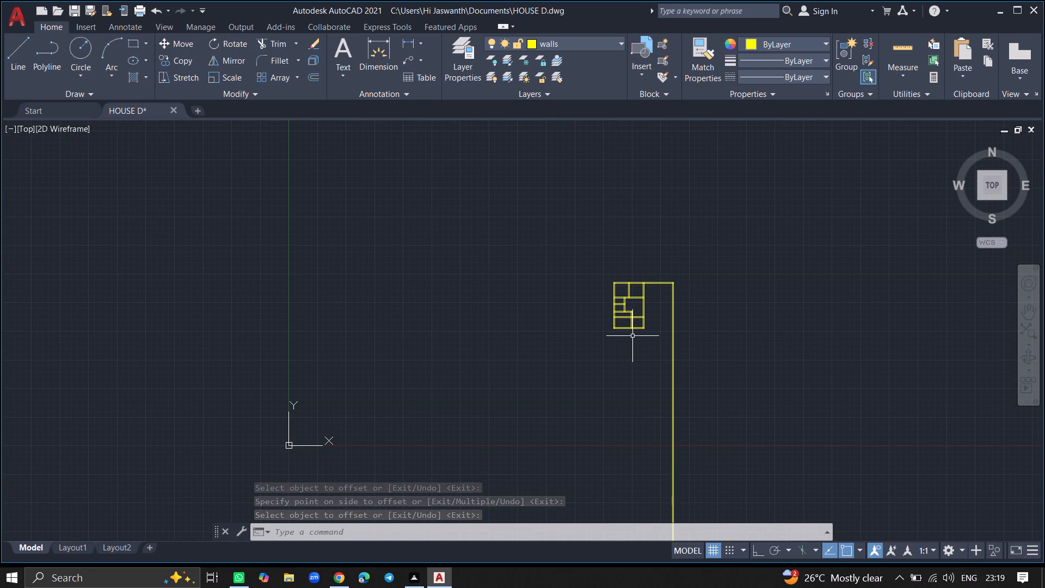
{"action": "scroll", "coordinate": [632, 336], "scroll_direction": "up", "scroll_amount": 6, "text": "ctrl"}
{"action": "scroll", "coordinate": [613, 268], "scroll_direction": "down", "scroll_amount": 2, "text": "ctrl"}
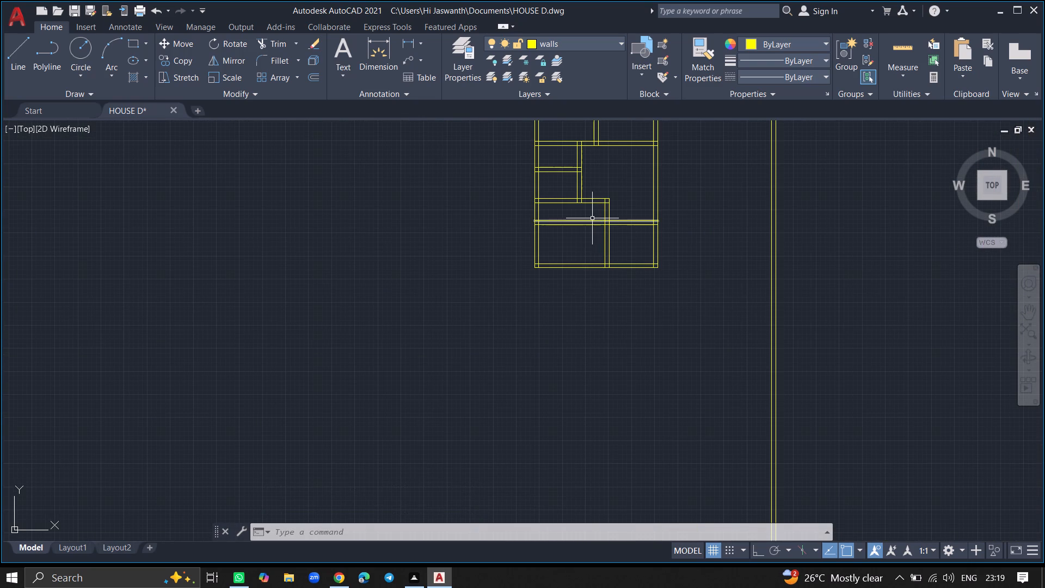
{"action": "scroll", "coordinate": [591, 201], "scroll_direction": "up", "scroll_amount": 3, "text": "ctrl"}
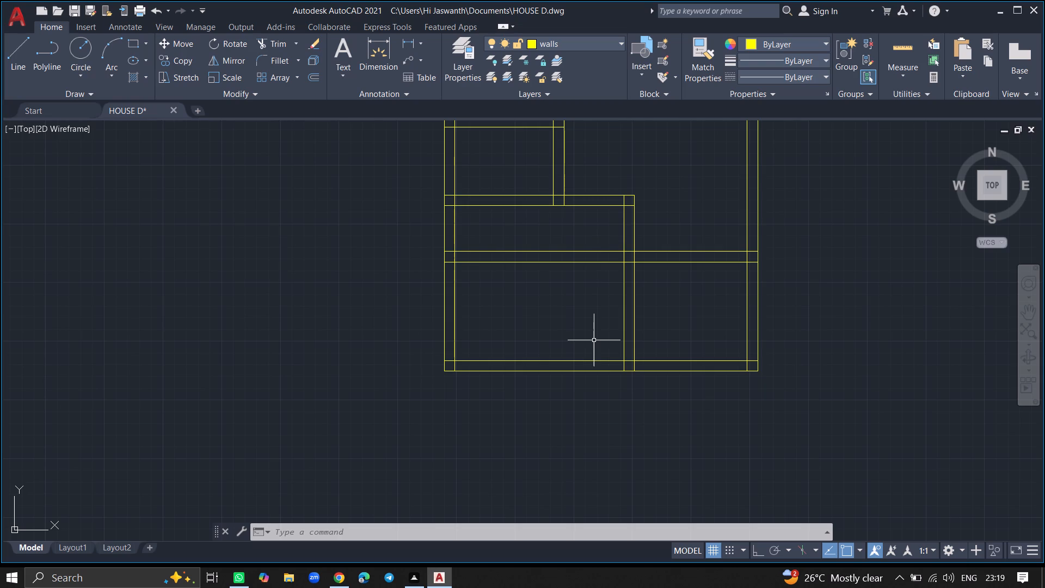
{"action": "type", "text": "TRIM"}
{"action": "key", "text": "Return"}
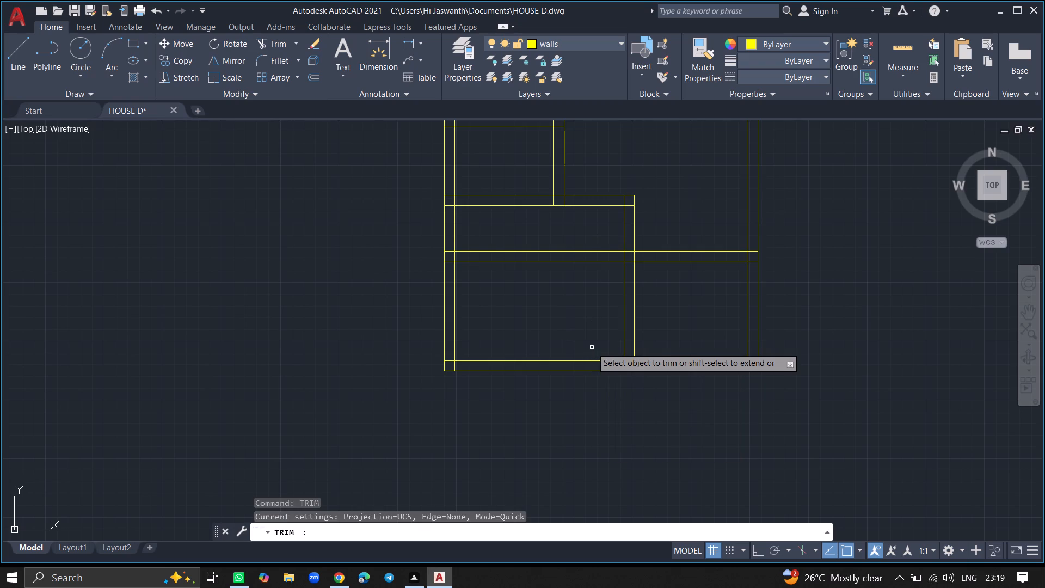
{"action": "left_click", "coordinate": [570, 262]}
{"action": "left_click", "coordinate": [567, 253]}
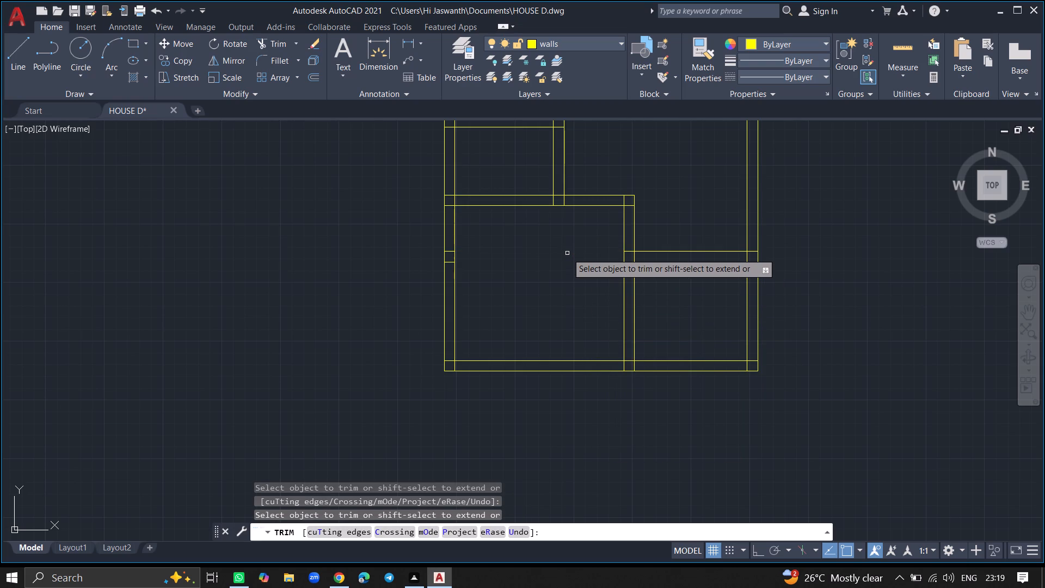
{"action": "scroll", "coordinate": [446, 256], "scroll_direction": "up", "scroll_amount": 5, "text": "ctrl"}
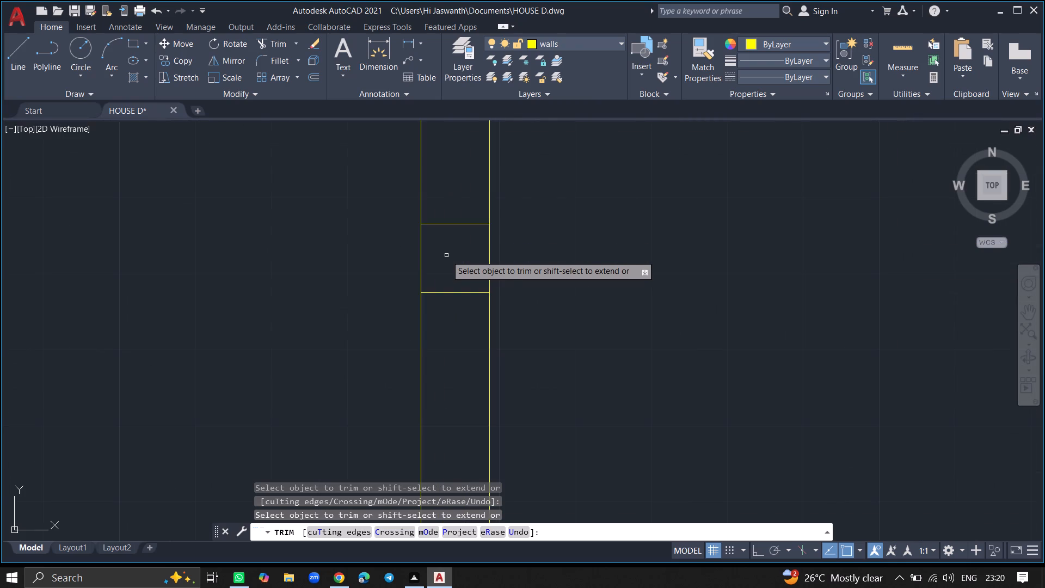
{"action": "left_click", "coordinate": [446, 224]}
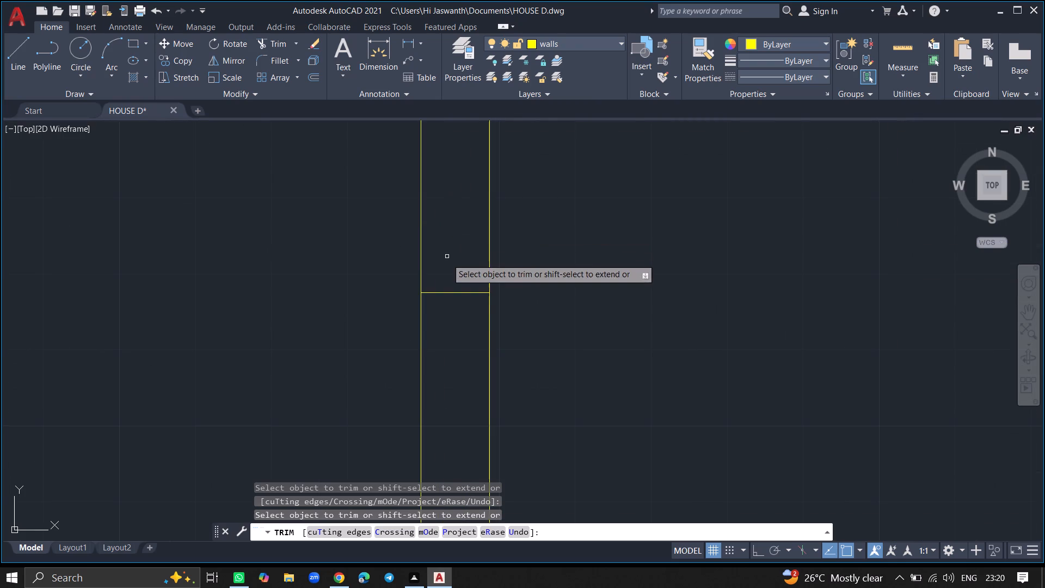
{"action": "left_click", "coordinate": [447, 293]}
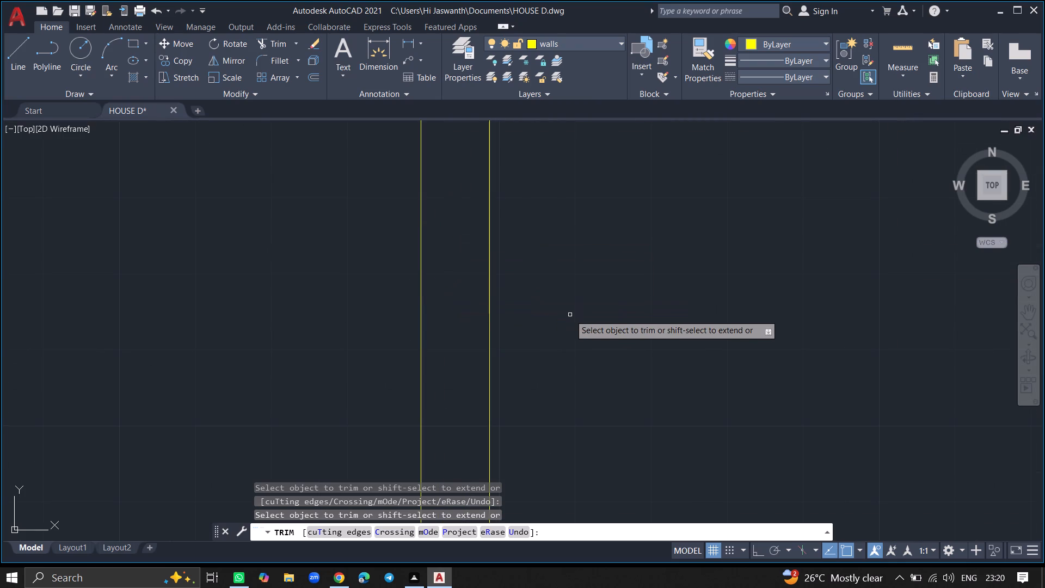
{"action": "scroll", "coordinate": [570, 315], "scroll_direction": "down", "scroll_amount": 5, "text": "ctrl"}
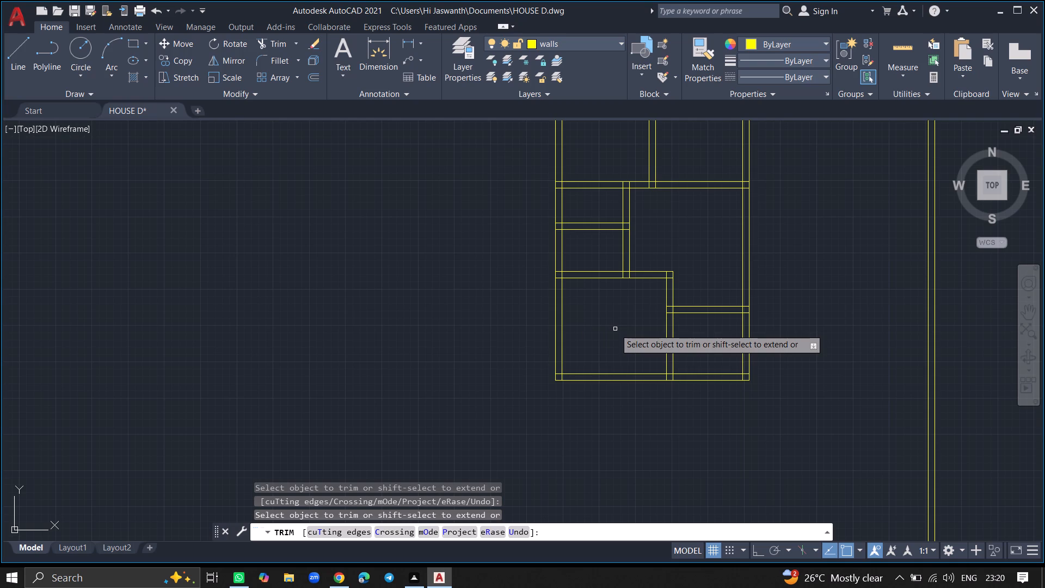
{"action": "key", "text": "Return"}
Offset the lower line of the top exterior wall 29'6" downward to mark the depth of the large right-hand room.
{"action": "scroll", "coordinate": [615, 329], "scroll_direction": "down", "scroll_amount": 1, "text": "ctrl"}
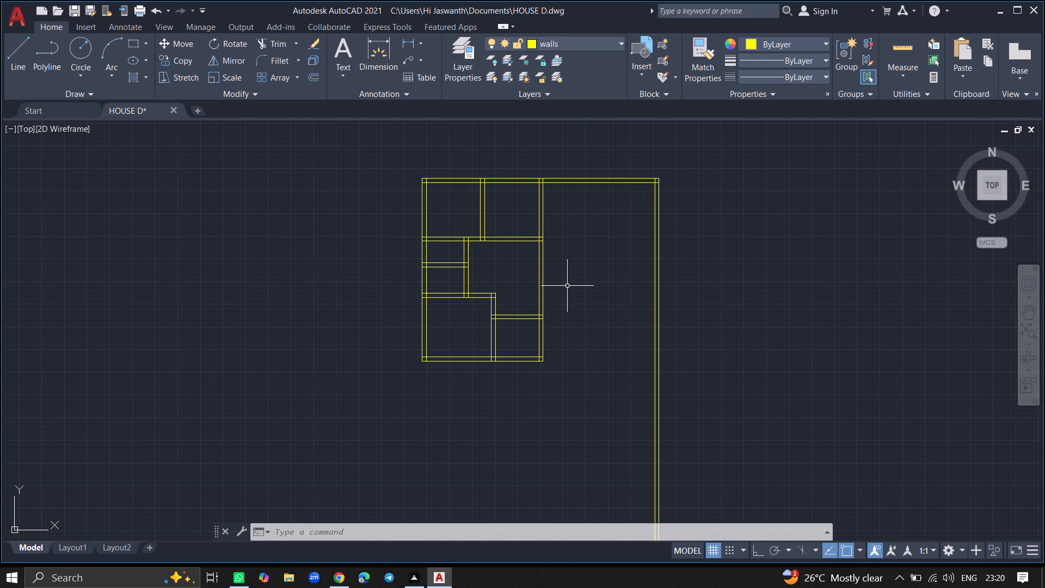
{"action": "type", "text": "OFFSET"}
{"action": "key", "text": "Return"}
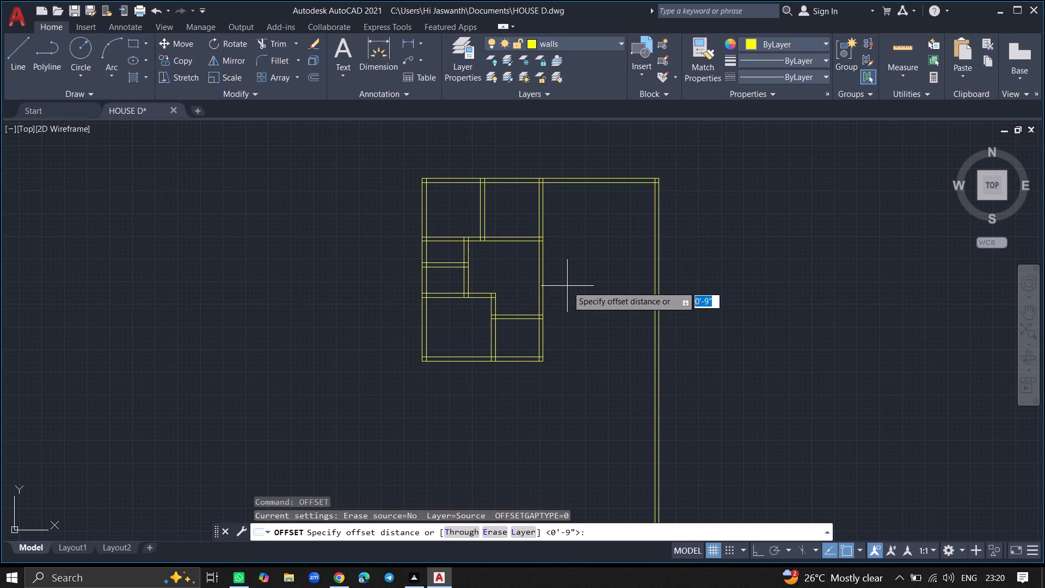
{"action": "type", "text": "29"}
{"action": "key", "text": "apostrophe"}
{"action": "key", "text": "6"}
{"action": "key", "text": "shift+quotedbl"}
{"action": "key", "text": "Return"}
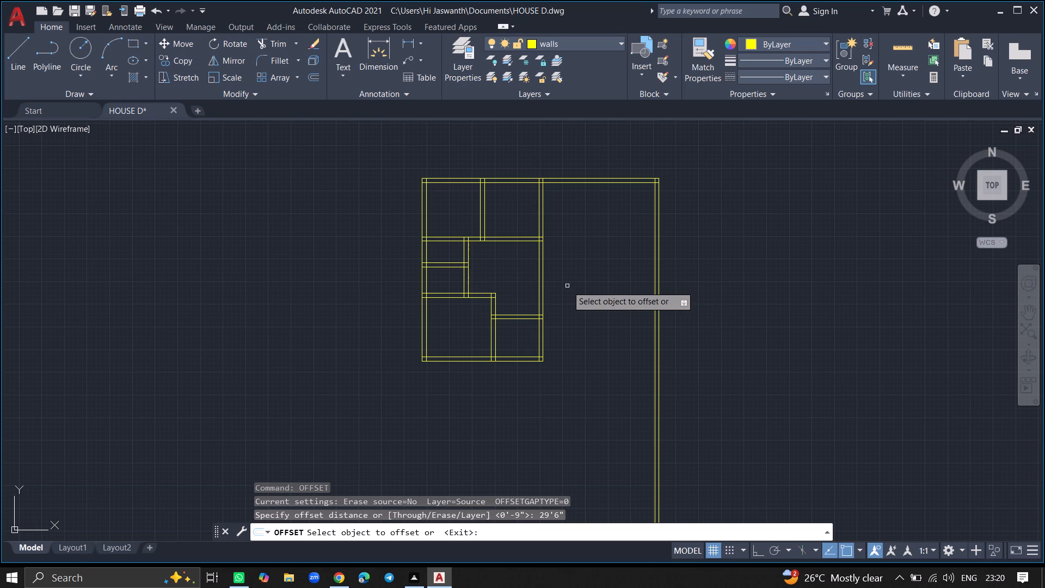
{"action": "left_click", "coordinate": [610, 183]}
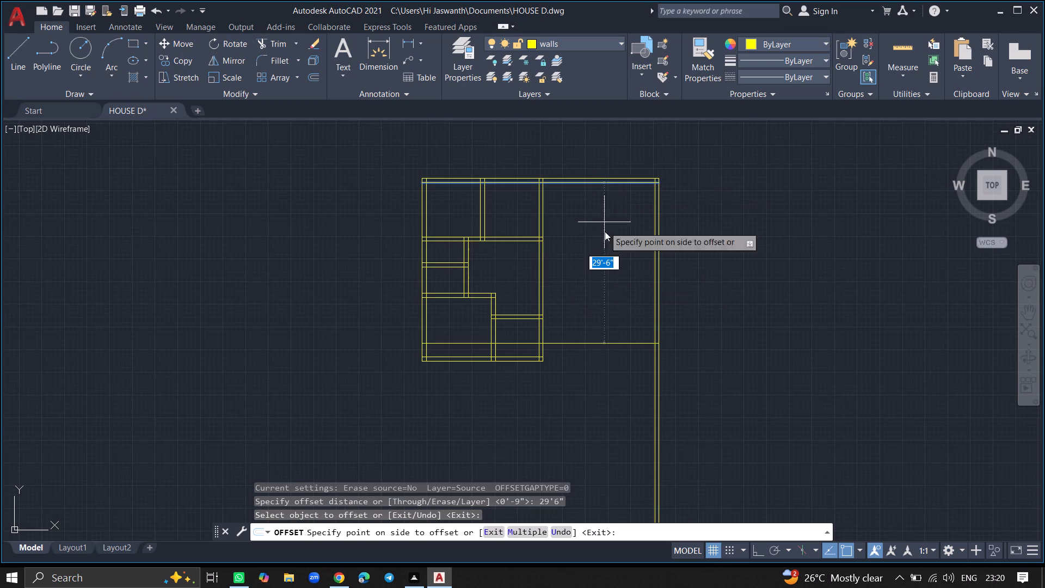
{"action": "left_click", "coordinate": [605, 296]}
{"action": "key", "text": "Return"}
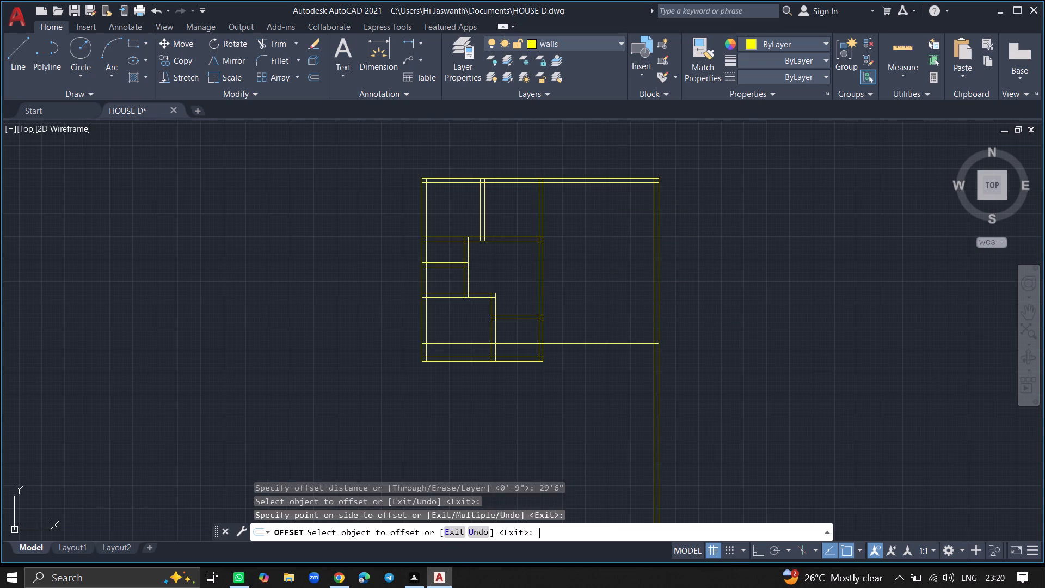
Offset the new horizontal line 9" downward to give the large room's bottom wall its thickness.
{"action": "scroll", "coordinate": [592, 350], "scroll_direction": "up", "scroll_amount": 3, "text": "ctrl"}
{"action": "type", "text": "OFF"}
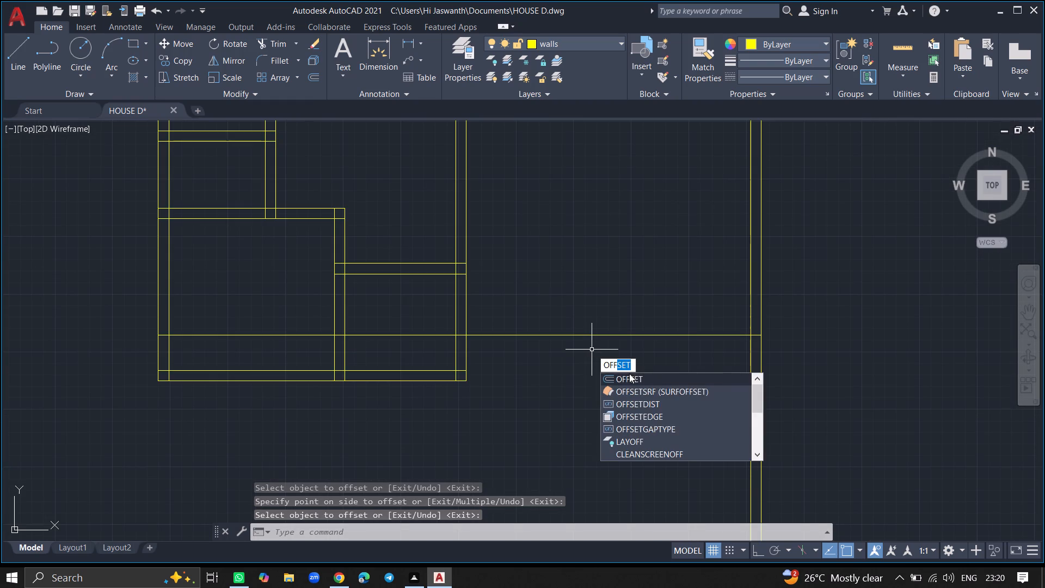
{"action": "left_click", "coordinate": [631, 377]}
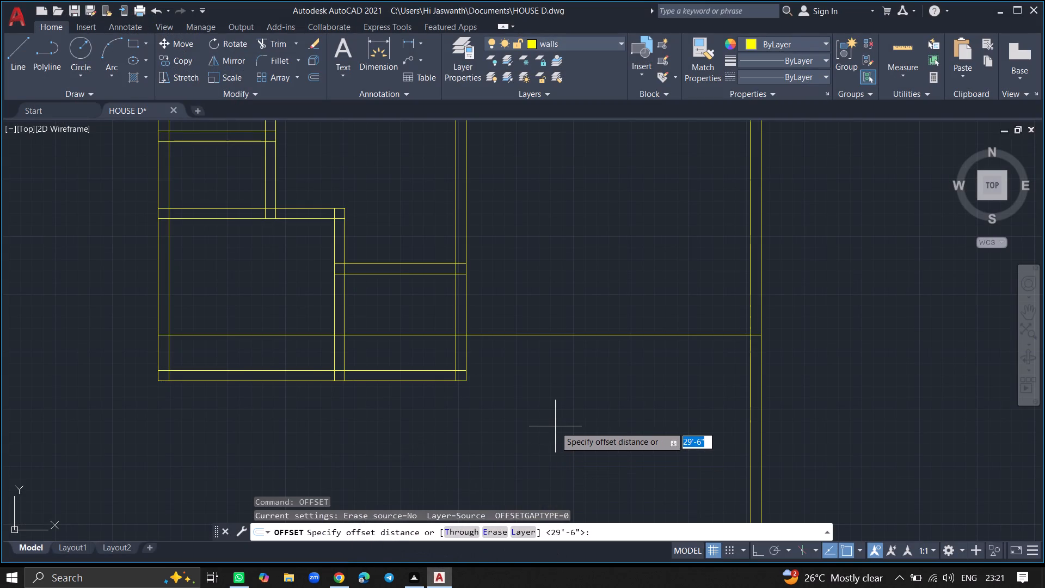
{"action": "key", "text": "9"}
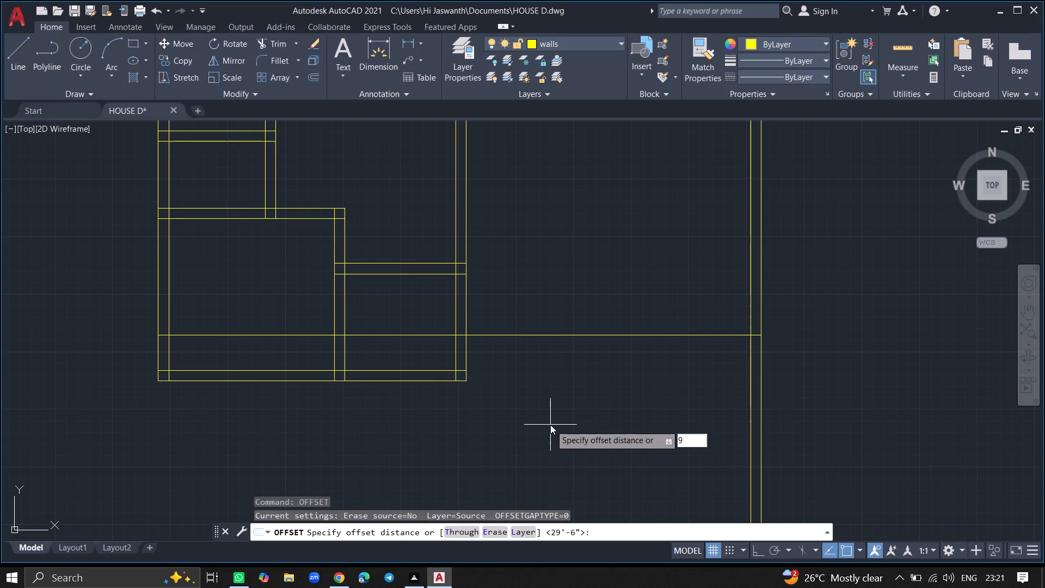
{"action": "key", "text": "shift+quotedbl"}
{"action": "key", "text": "Return"}
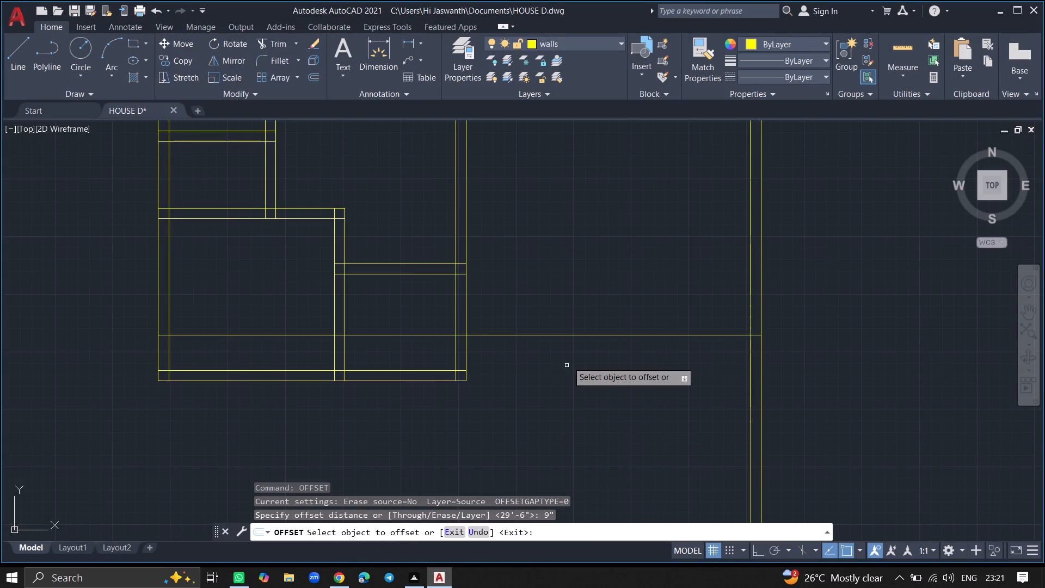
{"action": "left_click", "coordinate": [586, 338]}
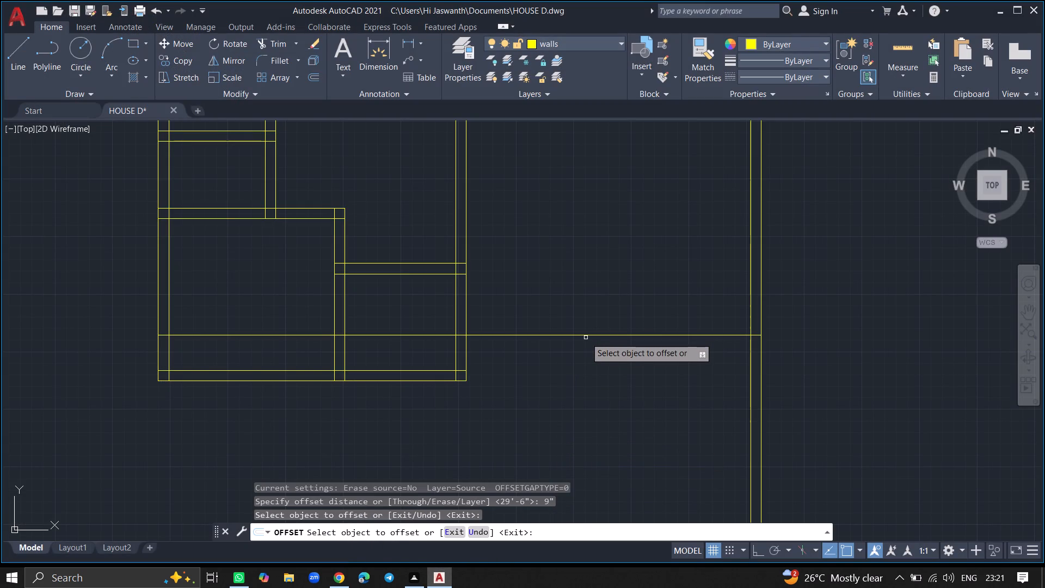
{"action": "left_click", "coordinate": [586, 335]}
{"action": "left_click", "coordinate": [592, 370]}
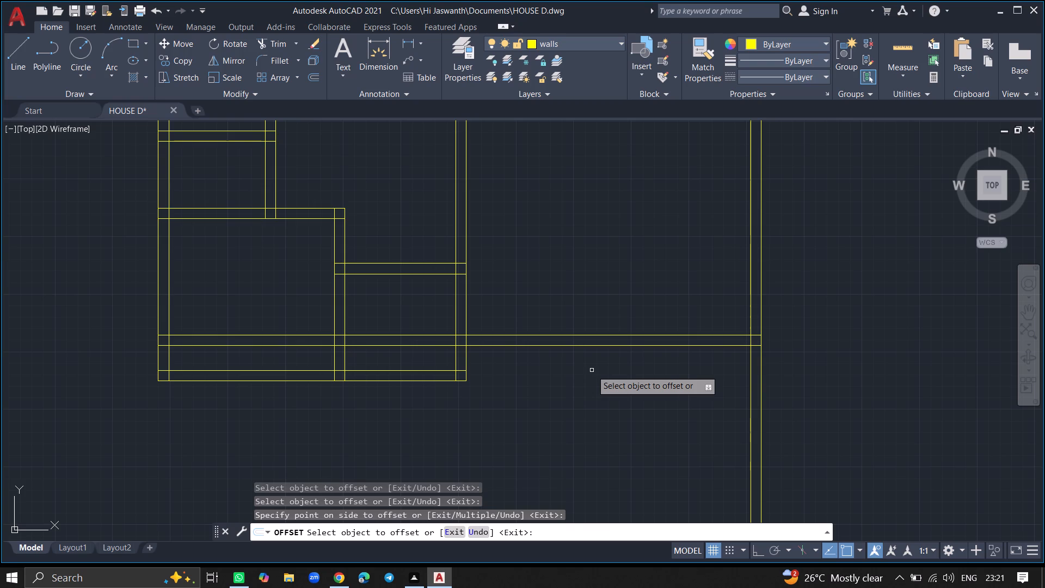
{"action": "key", "text": "Return"}
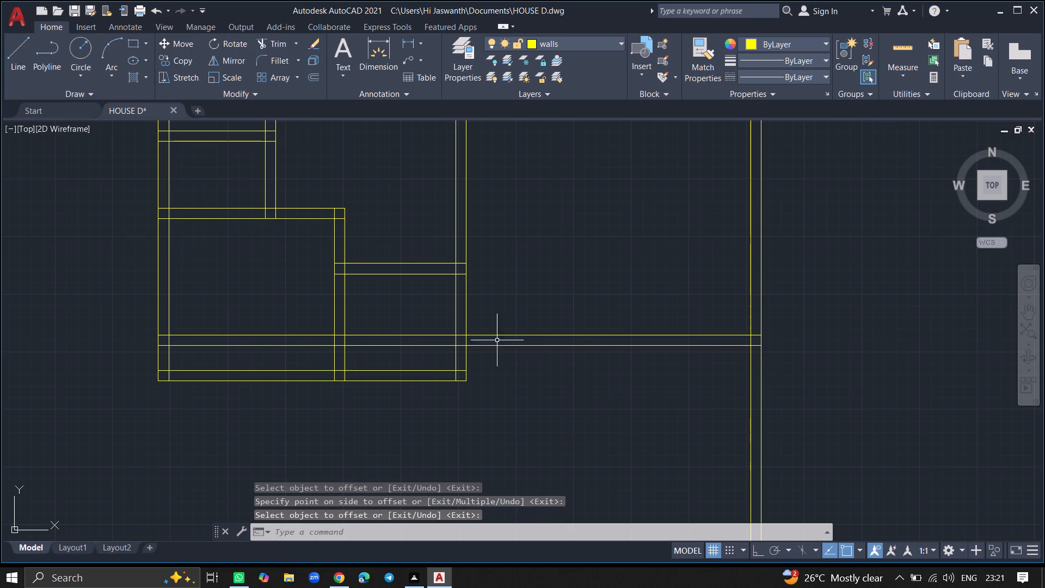
Trim both lines of the large room's bottom wall from the long interior vertical wall through the left exterior wall.
{"action": "type", "text": "TRIM"}
{"action": "key", "text": "Return"}
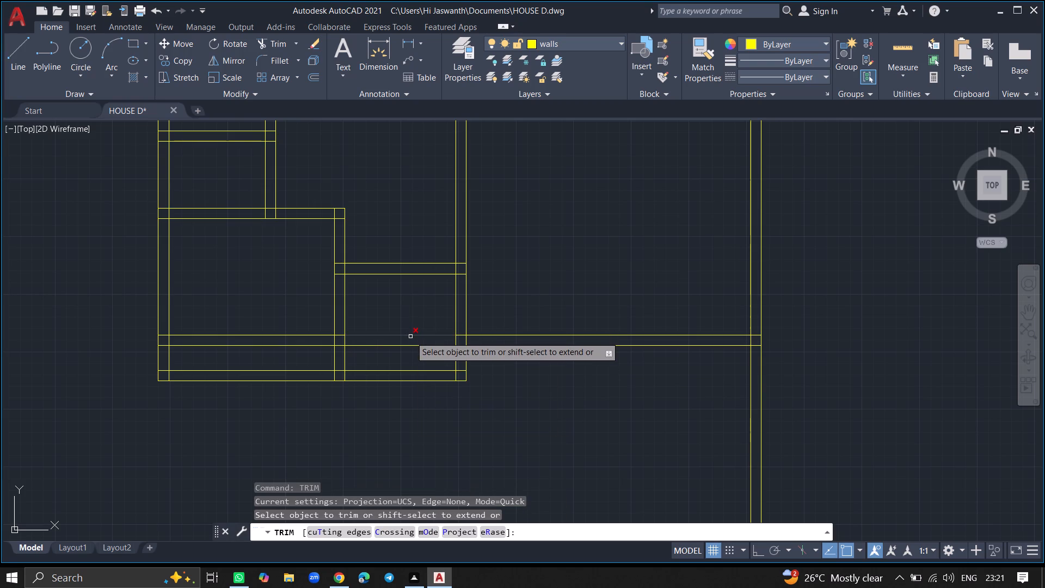
{"action": "left_click", "coordinate": [410, 336]}
{"action": "left_click", "coordinate": [409, 346]}
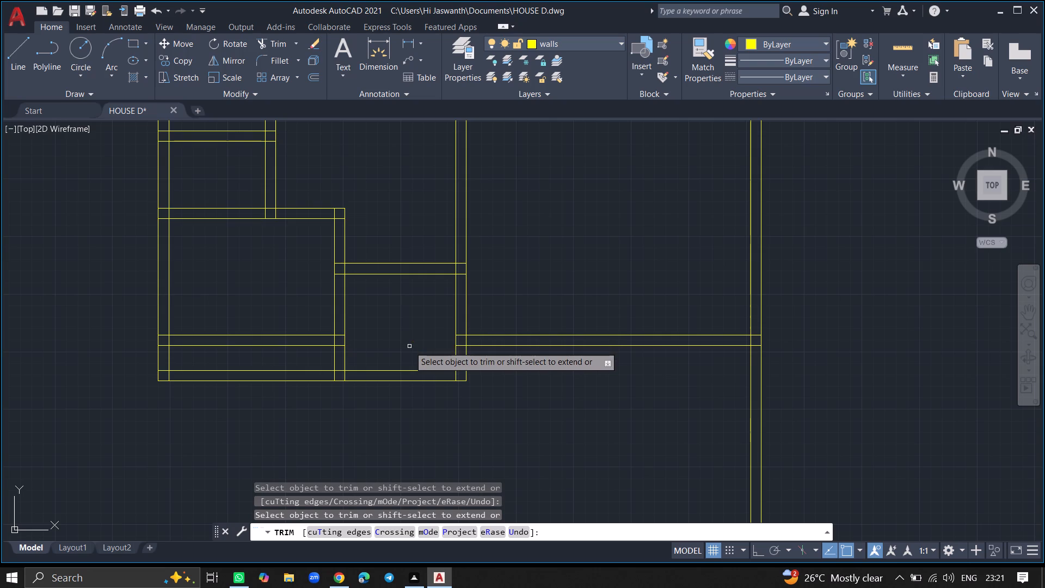
{"action": "left_click", "coordinate": [340, 337]}
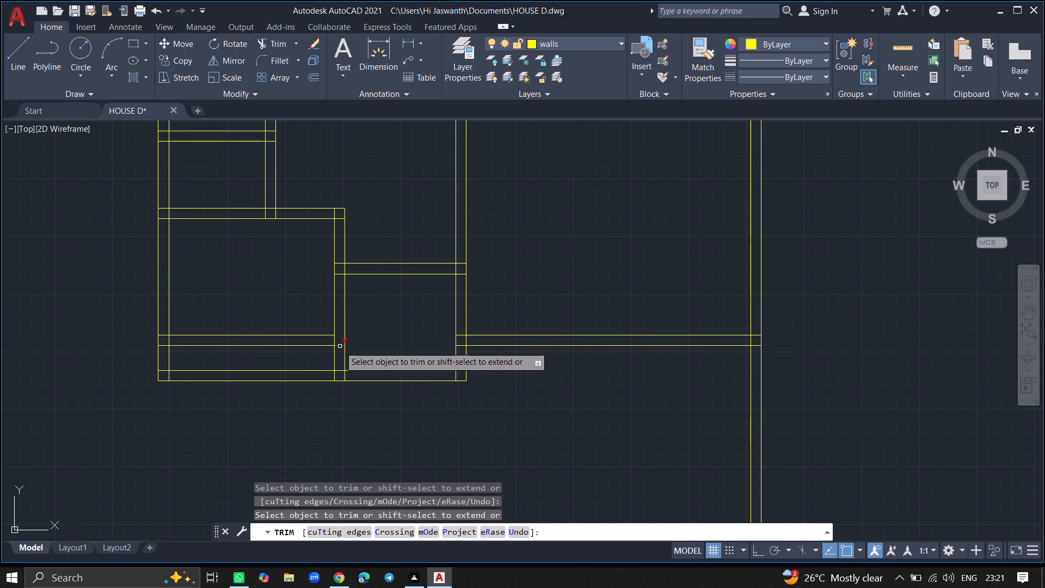
{"action": "left_click", "coordinate": [340, 347]}
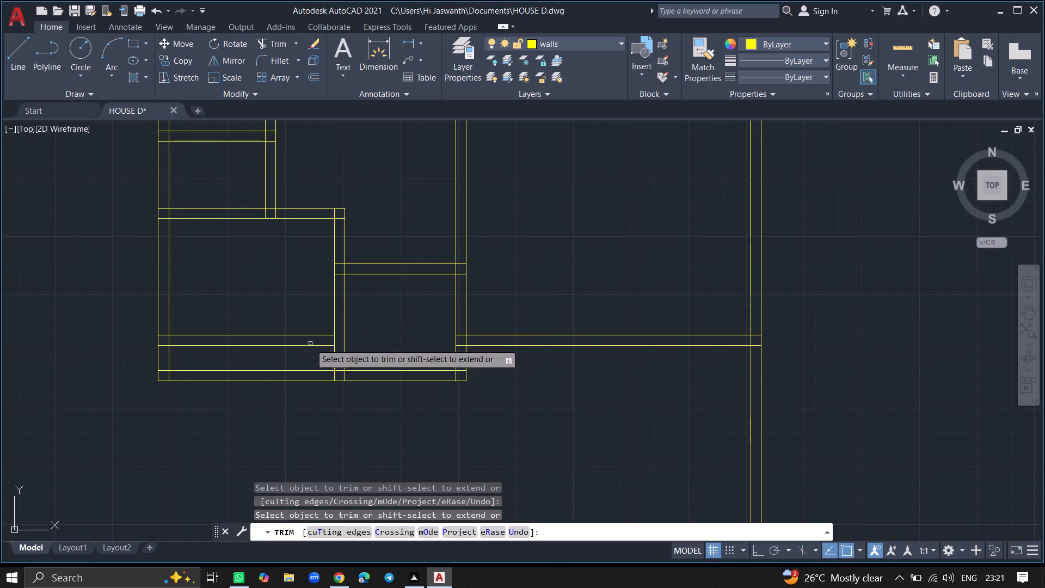
{"action": "left_click", "coordinate": [310, 344]}
{"action": "left_click", "coordinate": [310, 329]}
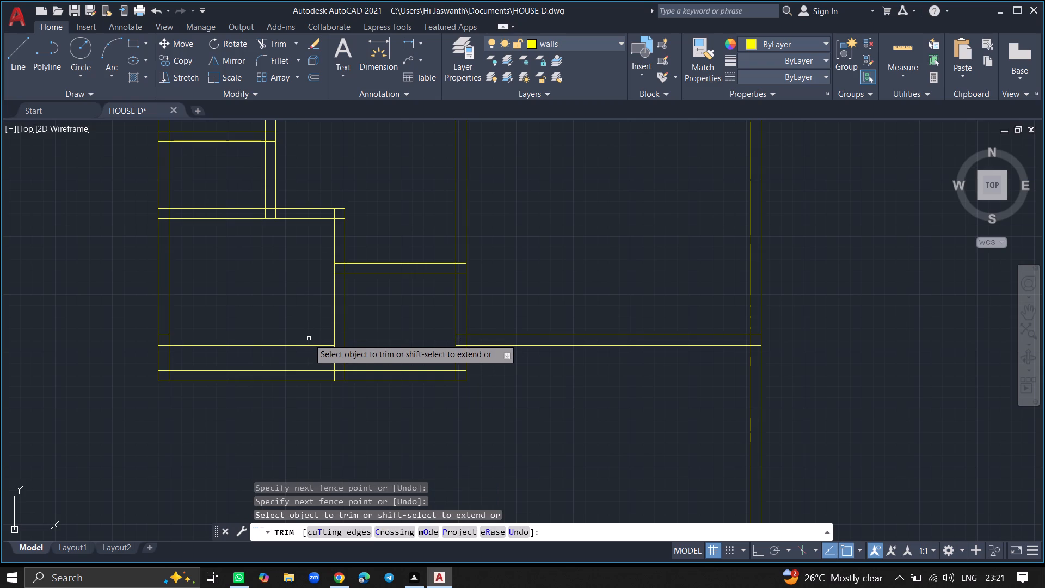
{"action": "left_click", "coordinate": [309, 346]}
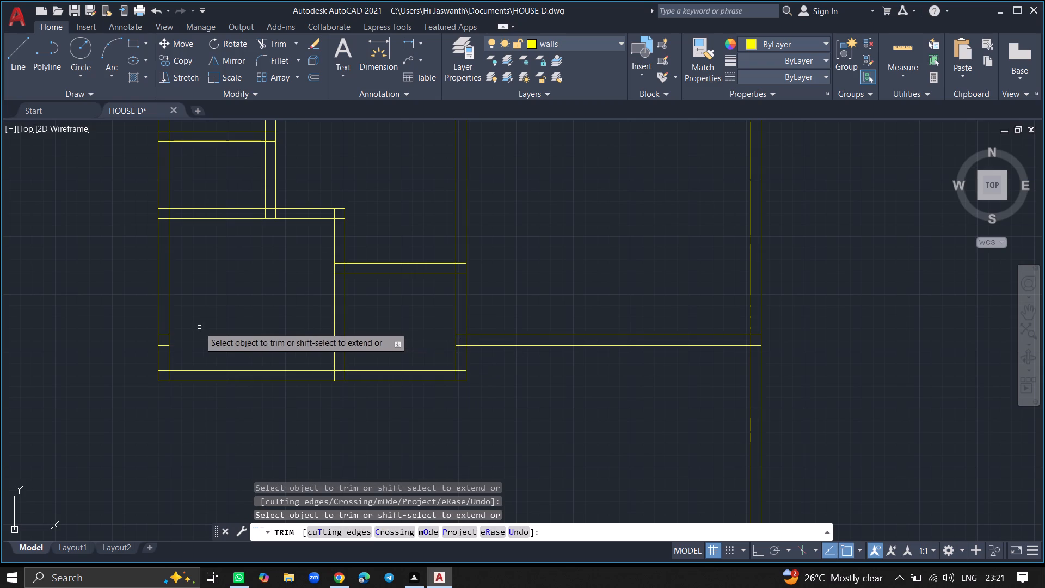
{"action": "scroll", "coordinate": [142, 326], "scroll_direction": "up", "scroll_amount": 3, "text": "ctrl"}
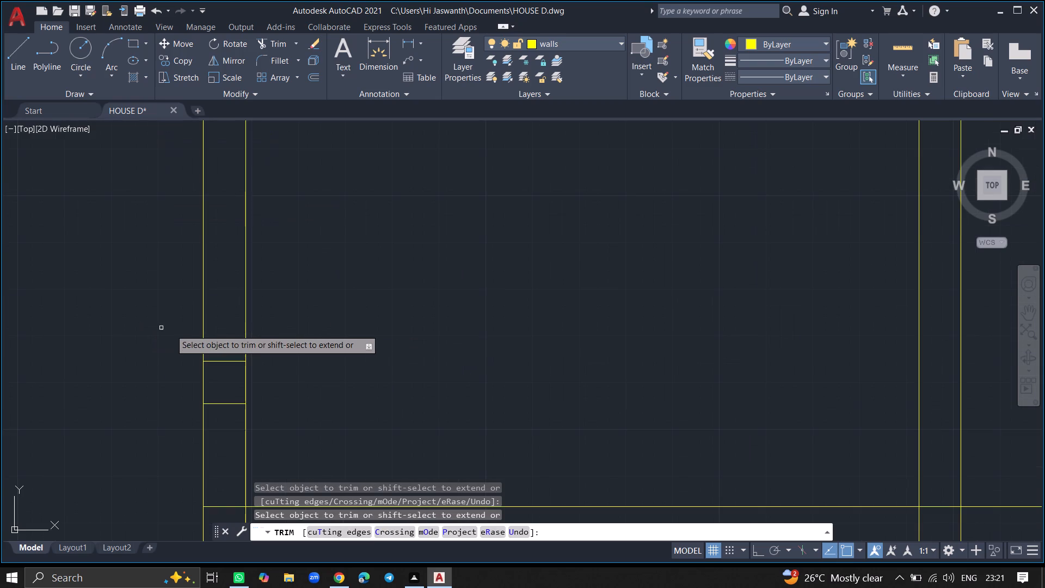
{"action": "left_click", "coordinate": [213, 362]}
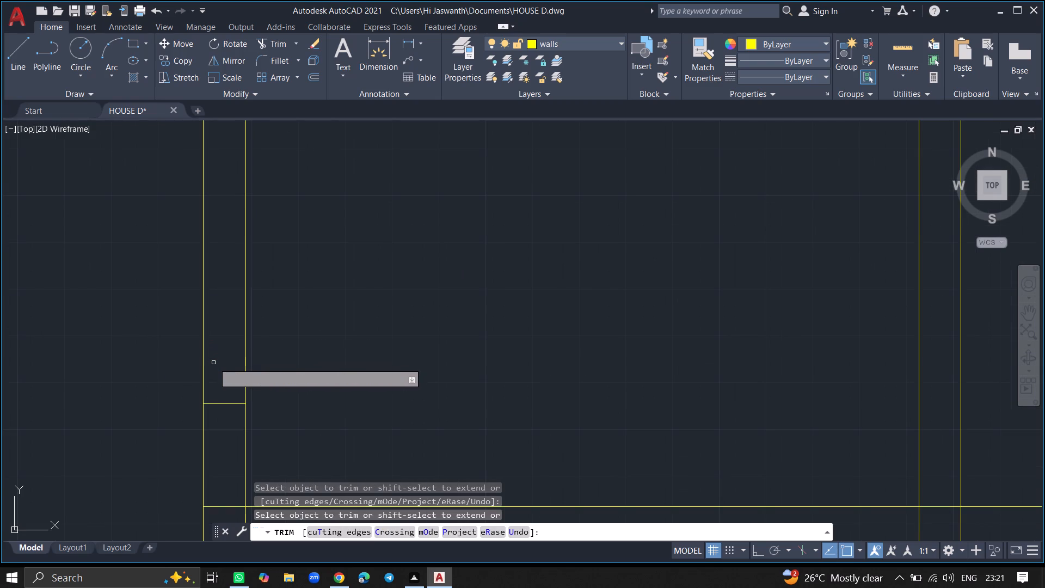
{"action": "left_click", "coordinate": [216, 401]}
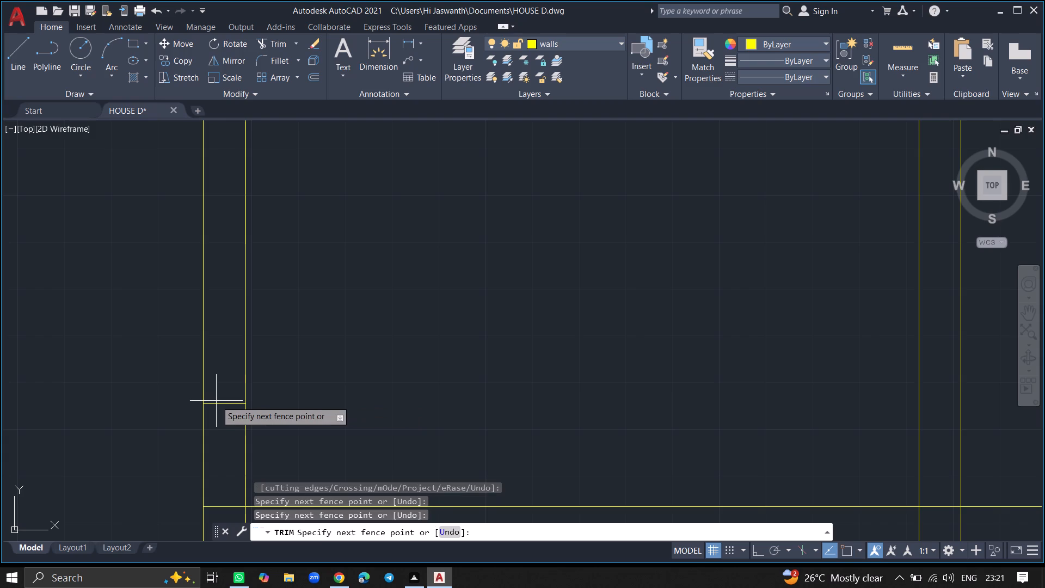
{"action": "left_click", "coordinate": [218, 405]}
{"action": "key", "text": "Return"}
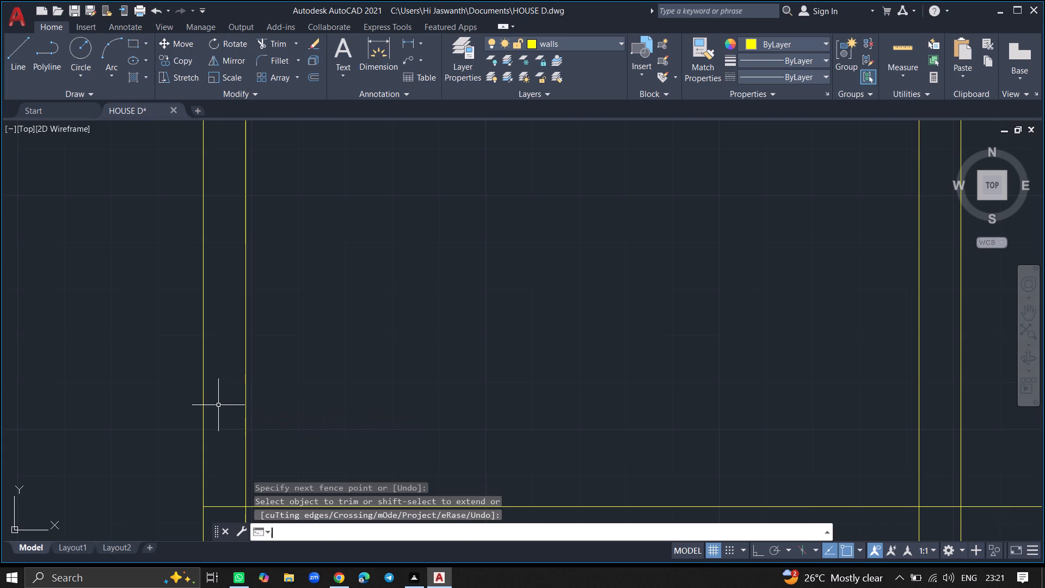
{"action": "scroll", "coordinate": [218, 405], "scroll_direction": "down", "scroll_amount": 7, "text": "ctrl"}
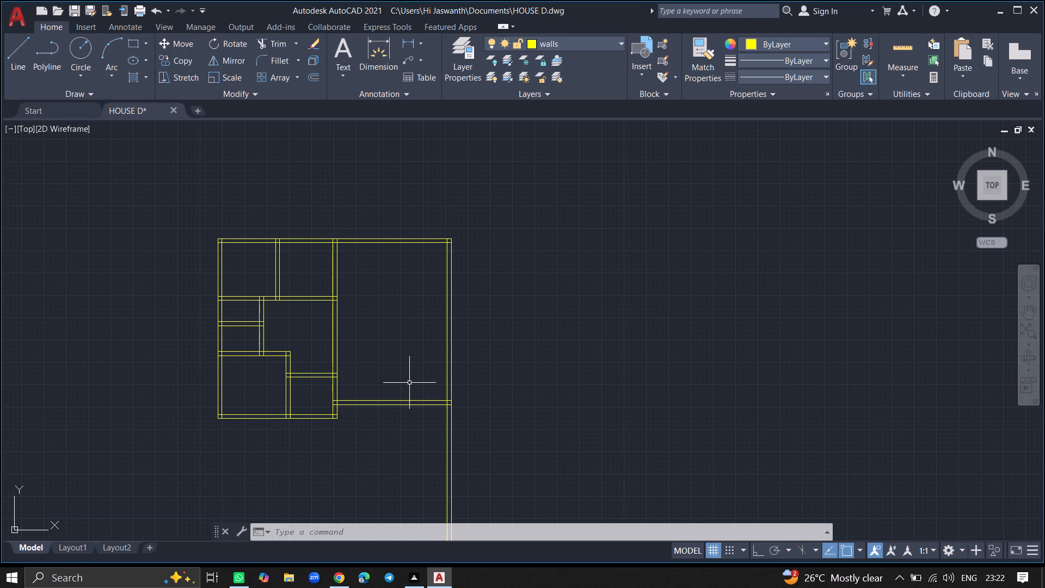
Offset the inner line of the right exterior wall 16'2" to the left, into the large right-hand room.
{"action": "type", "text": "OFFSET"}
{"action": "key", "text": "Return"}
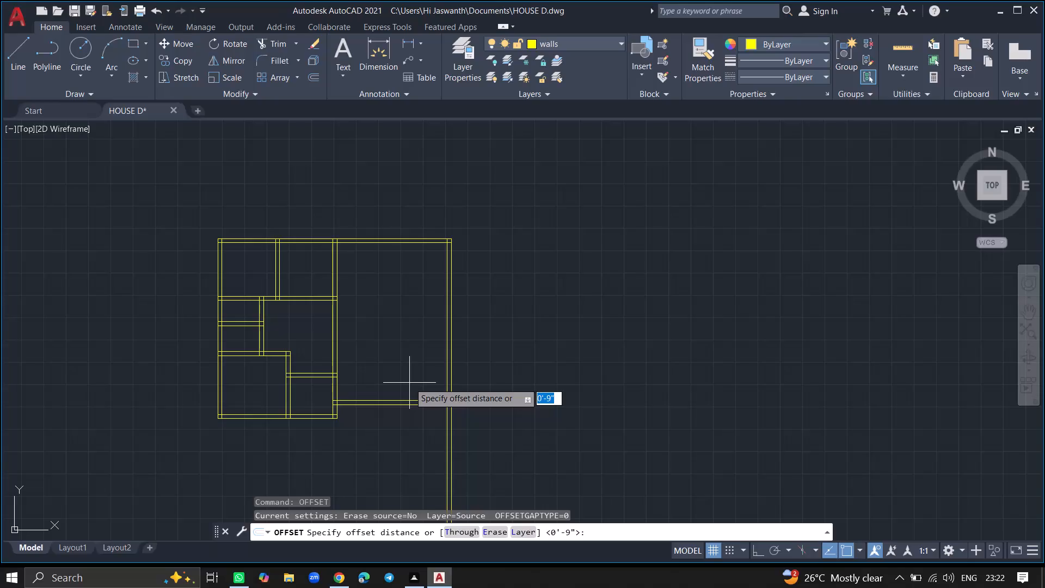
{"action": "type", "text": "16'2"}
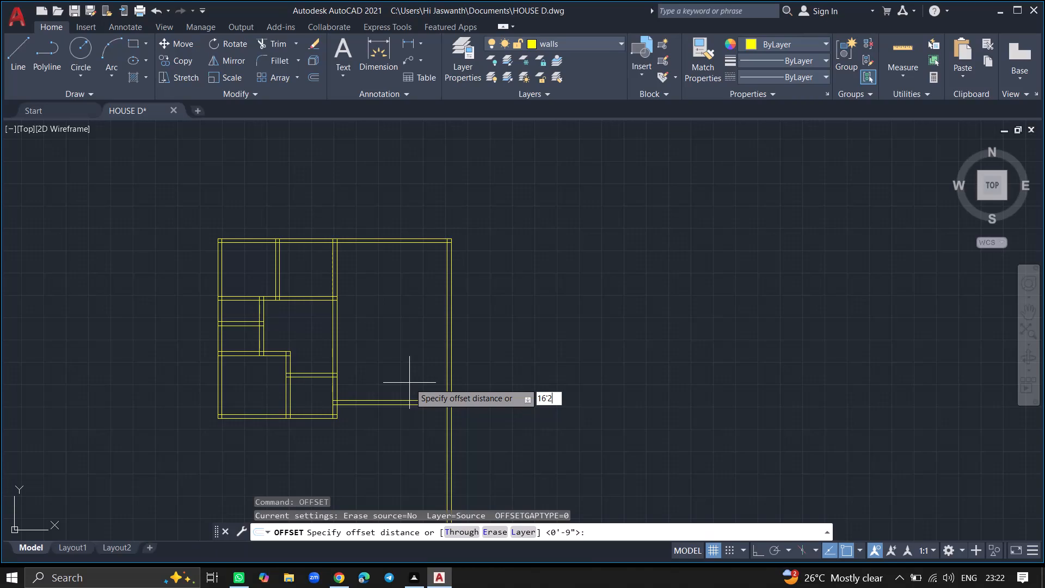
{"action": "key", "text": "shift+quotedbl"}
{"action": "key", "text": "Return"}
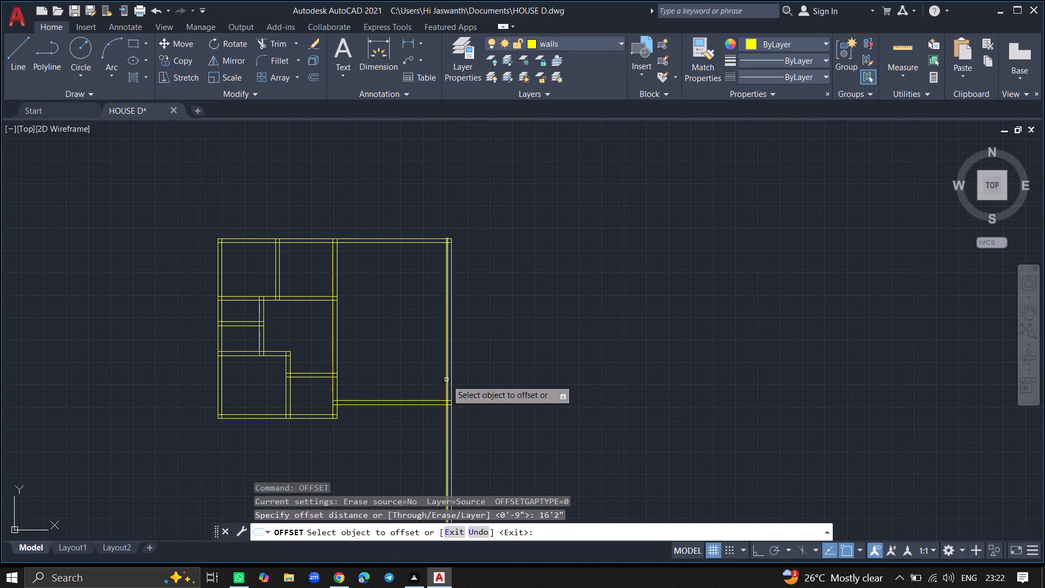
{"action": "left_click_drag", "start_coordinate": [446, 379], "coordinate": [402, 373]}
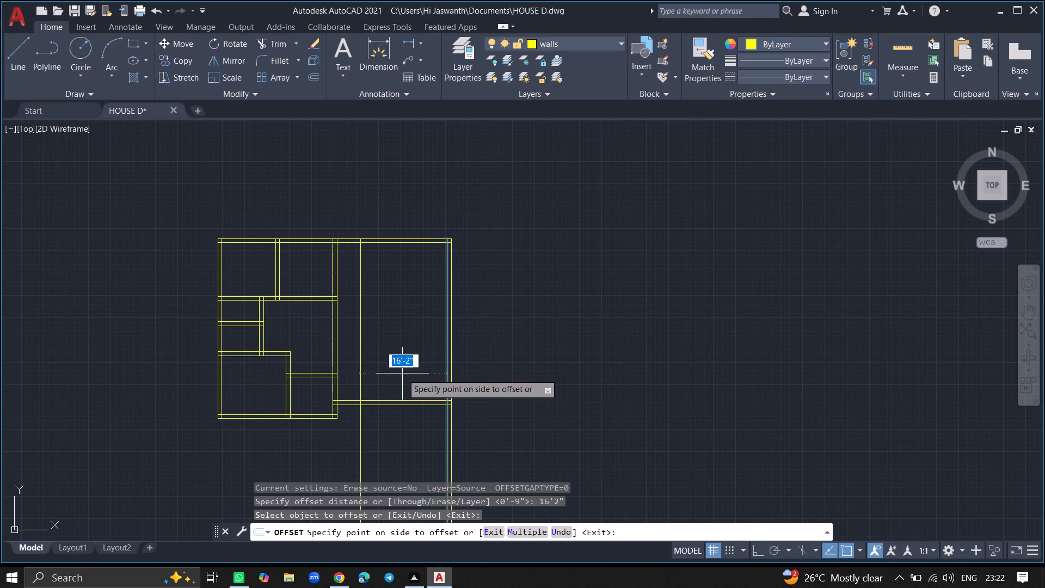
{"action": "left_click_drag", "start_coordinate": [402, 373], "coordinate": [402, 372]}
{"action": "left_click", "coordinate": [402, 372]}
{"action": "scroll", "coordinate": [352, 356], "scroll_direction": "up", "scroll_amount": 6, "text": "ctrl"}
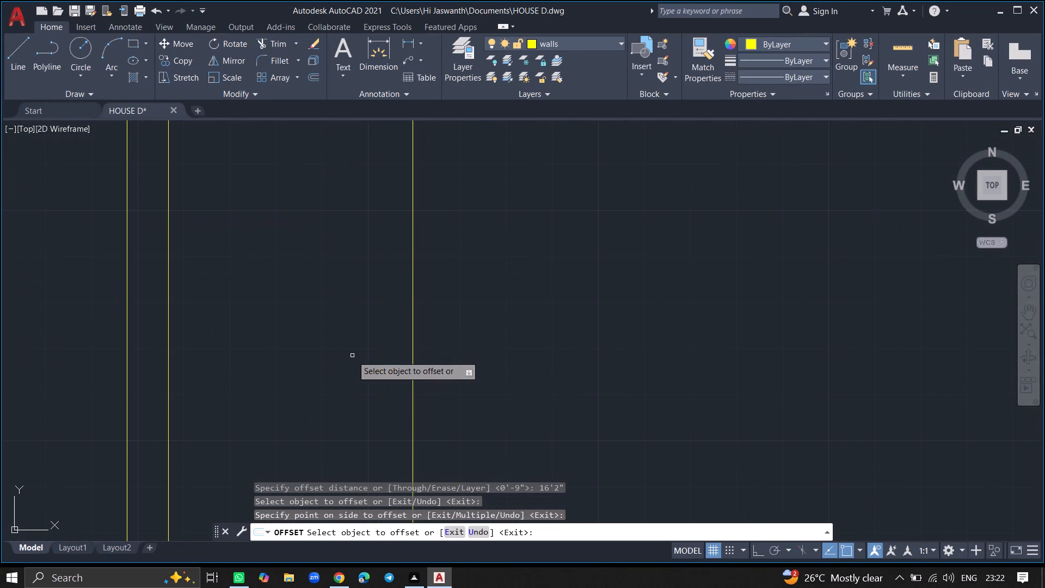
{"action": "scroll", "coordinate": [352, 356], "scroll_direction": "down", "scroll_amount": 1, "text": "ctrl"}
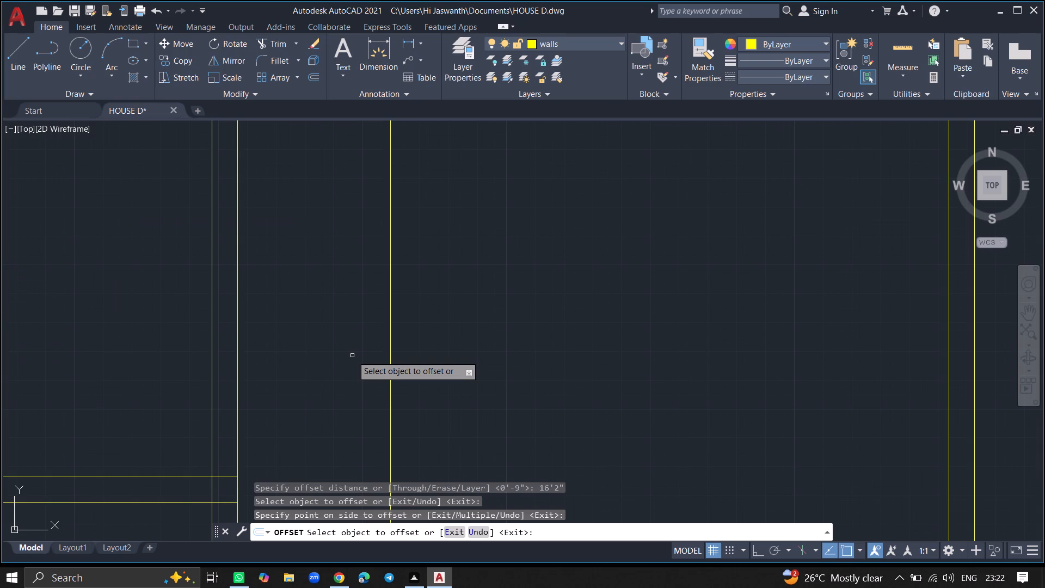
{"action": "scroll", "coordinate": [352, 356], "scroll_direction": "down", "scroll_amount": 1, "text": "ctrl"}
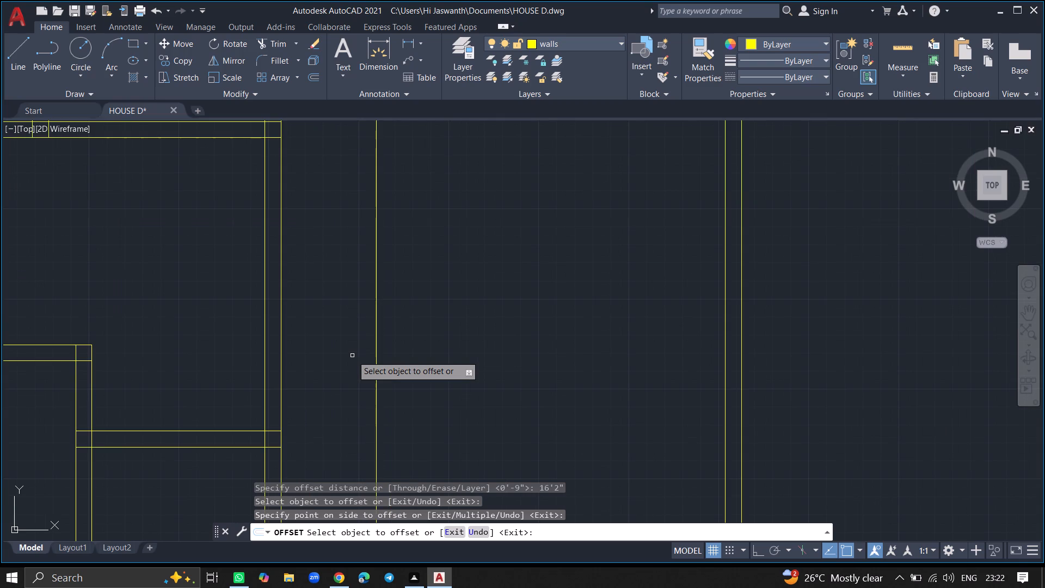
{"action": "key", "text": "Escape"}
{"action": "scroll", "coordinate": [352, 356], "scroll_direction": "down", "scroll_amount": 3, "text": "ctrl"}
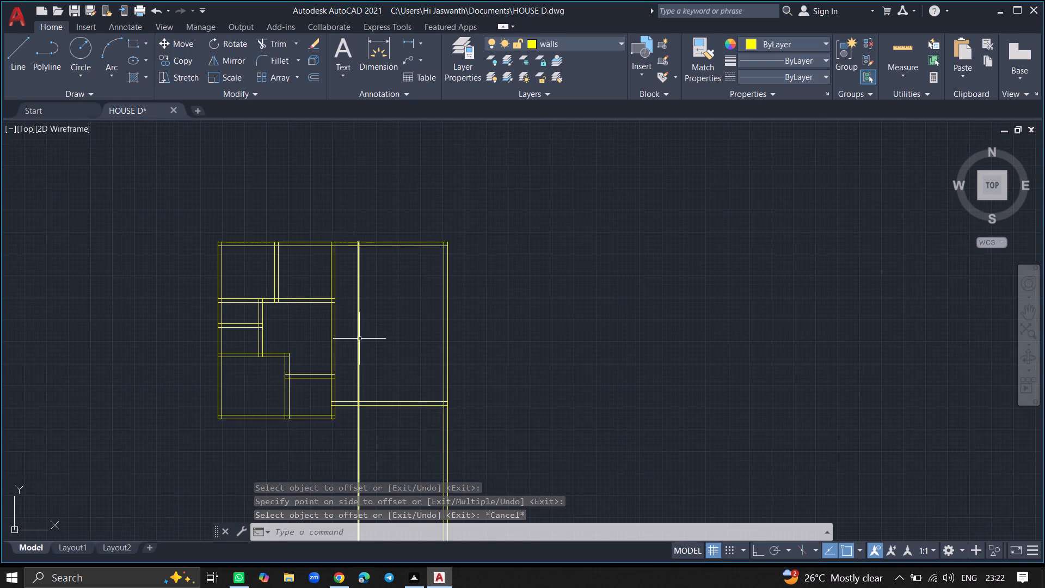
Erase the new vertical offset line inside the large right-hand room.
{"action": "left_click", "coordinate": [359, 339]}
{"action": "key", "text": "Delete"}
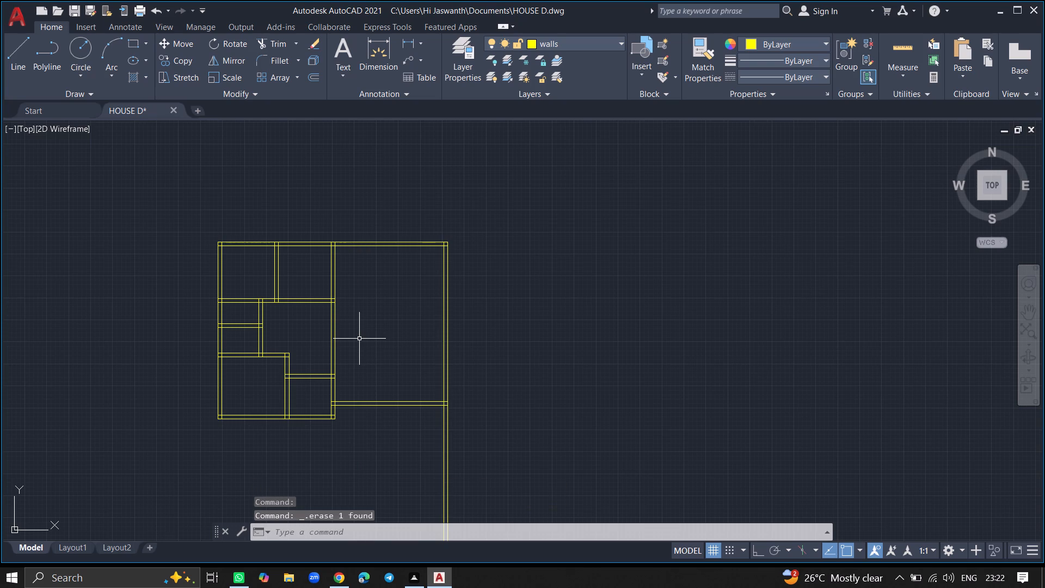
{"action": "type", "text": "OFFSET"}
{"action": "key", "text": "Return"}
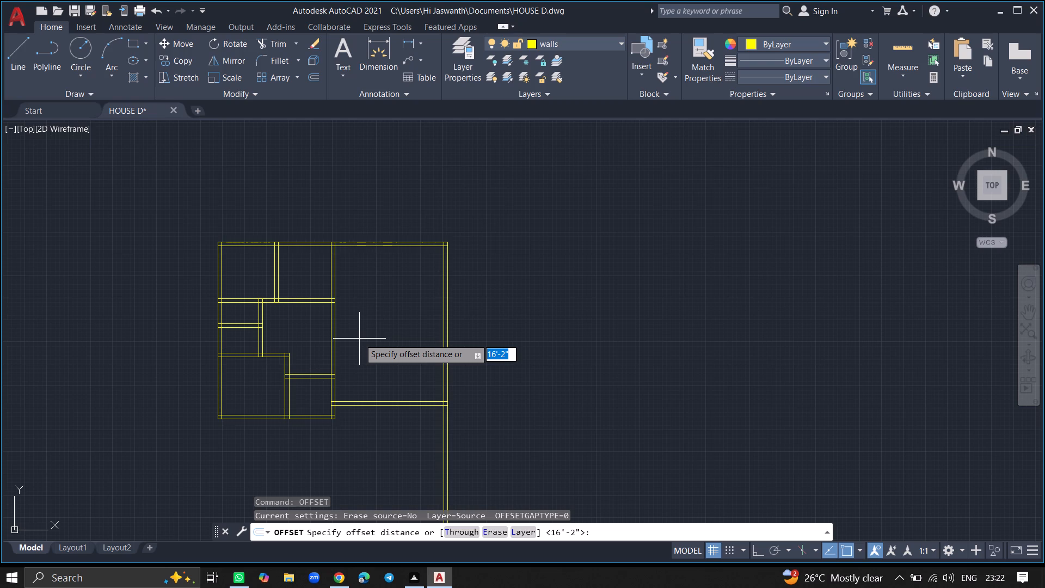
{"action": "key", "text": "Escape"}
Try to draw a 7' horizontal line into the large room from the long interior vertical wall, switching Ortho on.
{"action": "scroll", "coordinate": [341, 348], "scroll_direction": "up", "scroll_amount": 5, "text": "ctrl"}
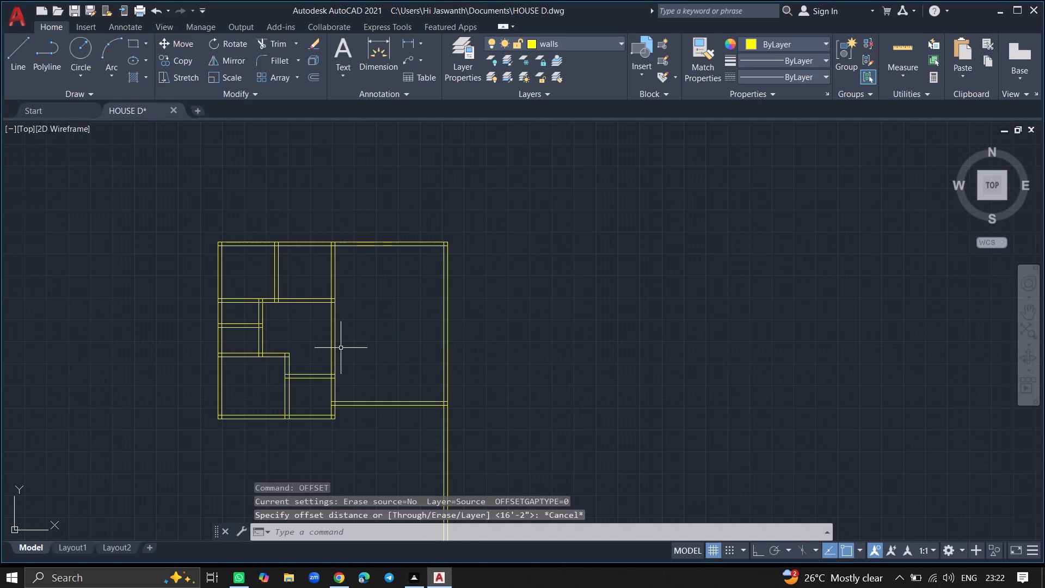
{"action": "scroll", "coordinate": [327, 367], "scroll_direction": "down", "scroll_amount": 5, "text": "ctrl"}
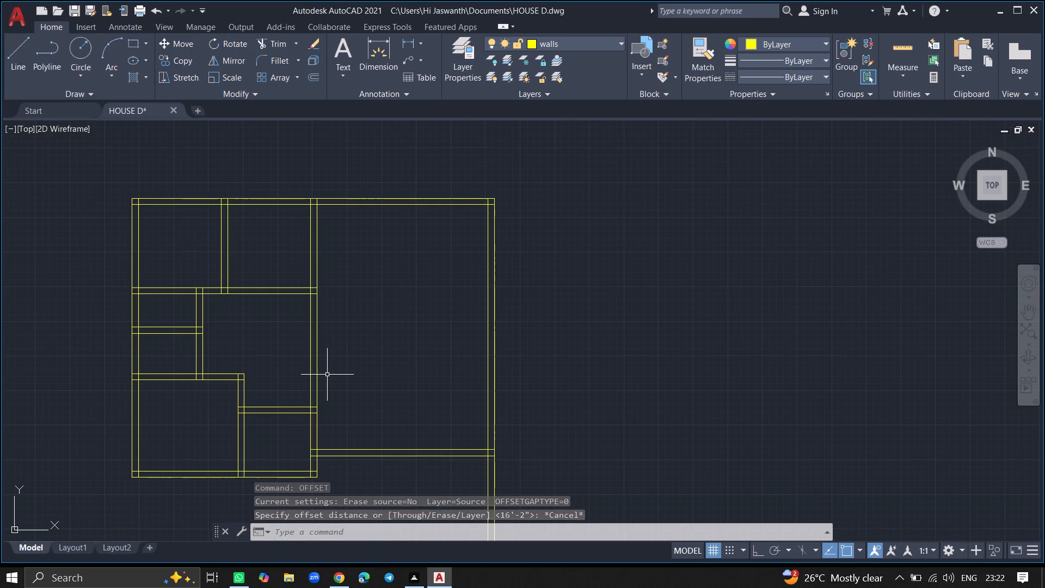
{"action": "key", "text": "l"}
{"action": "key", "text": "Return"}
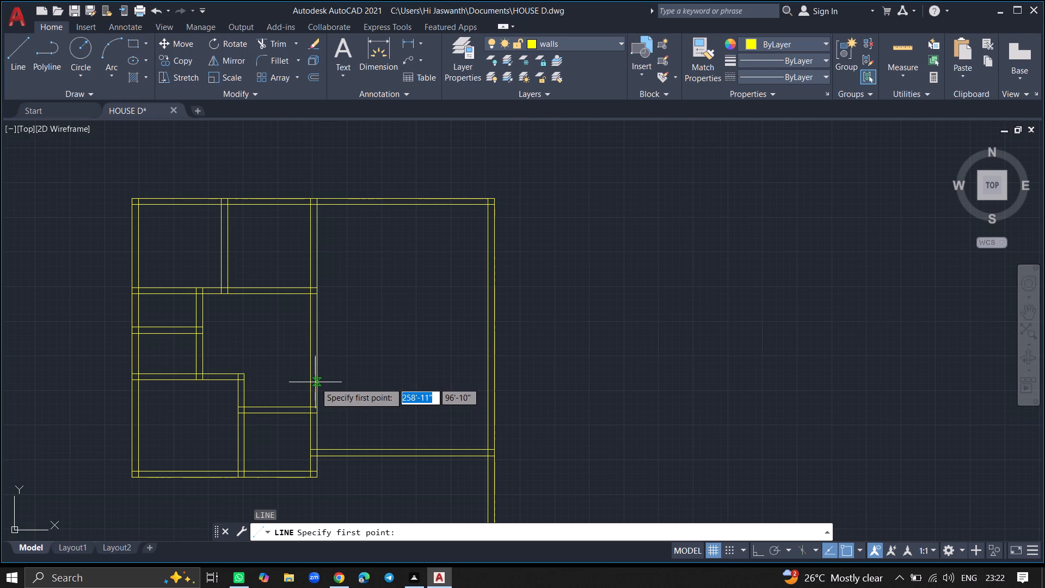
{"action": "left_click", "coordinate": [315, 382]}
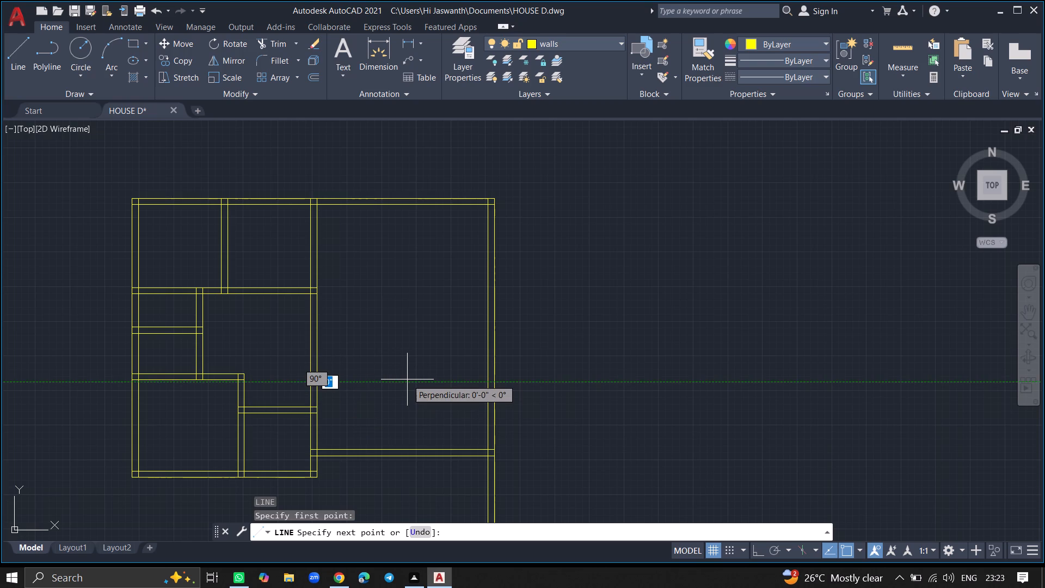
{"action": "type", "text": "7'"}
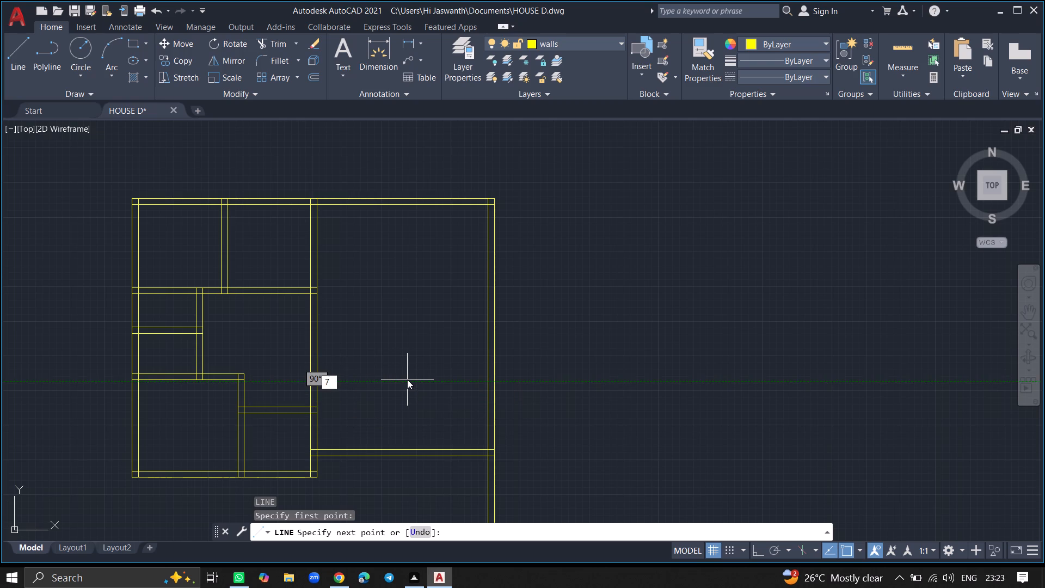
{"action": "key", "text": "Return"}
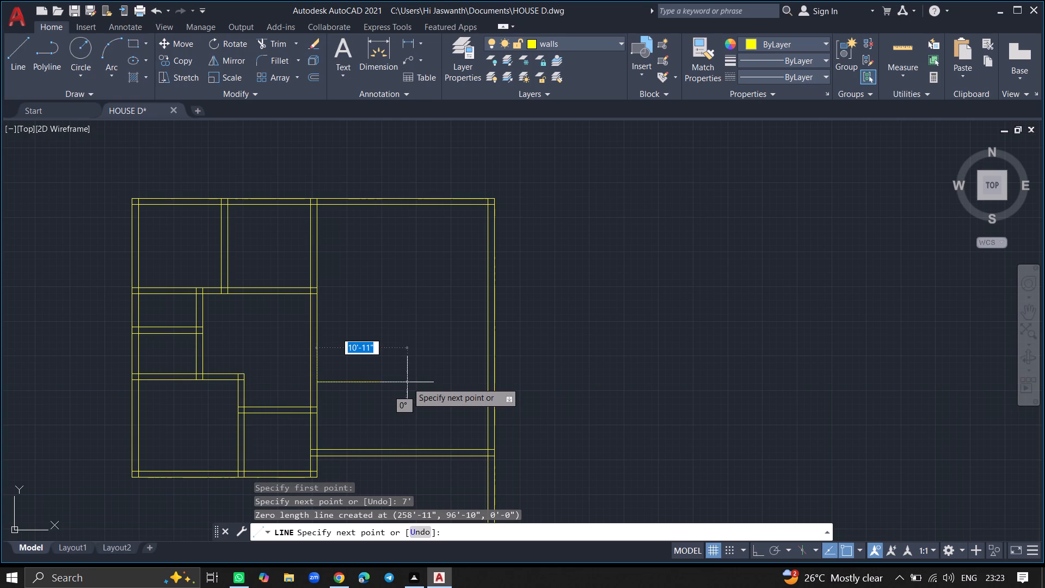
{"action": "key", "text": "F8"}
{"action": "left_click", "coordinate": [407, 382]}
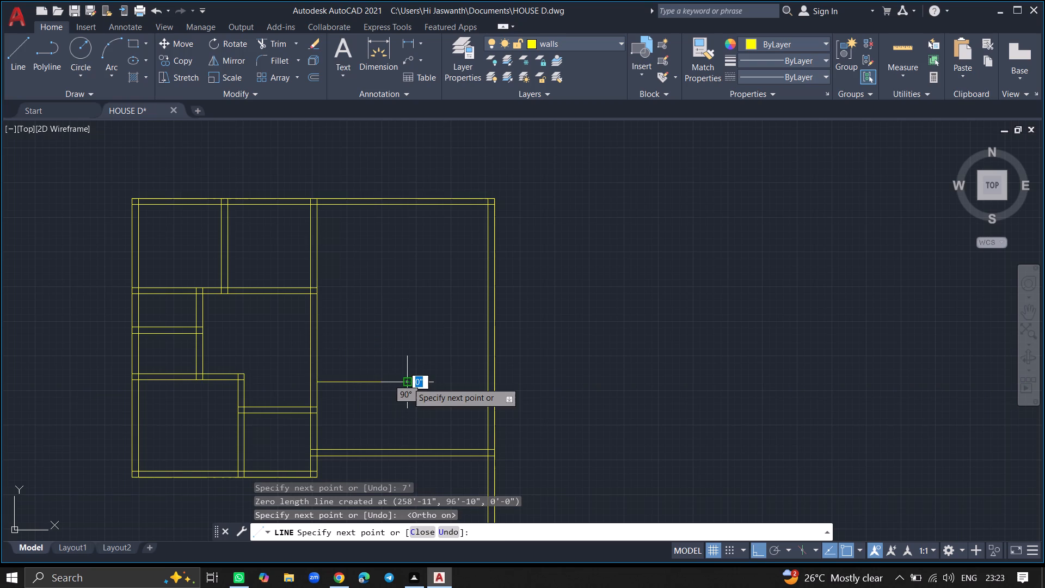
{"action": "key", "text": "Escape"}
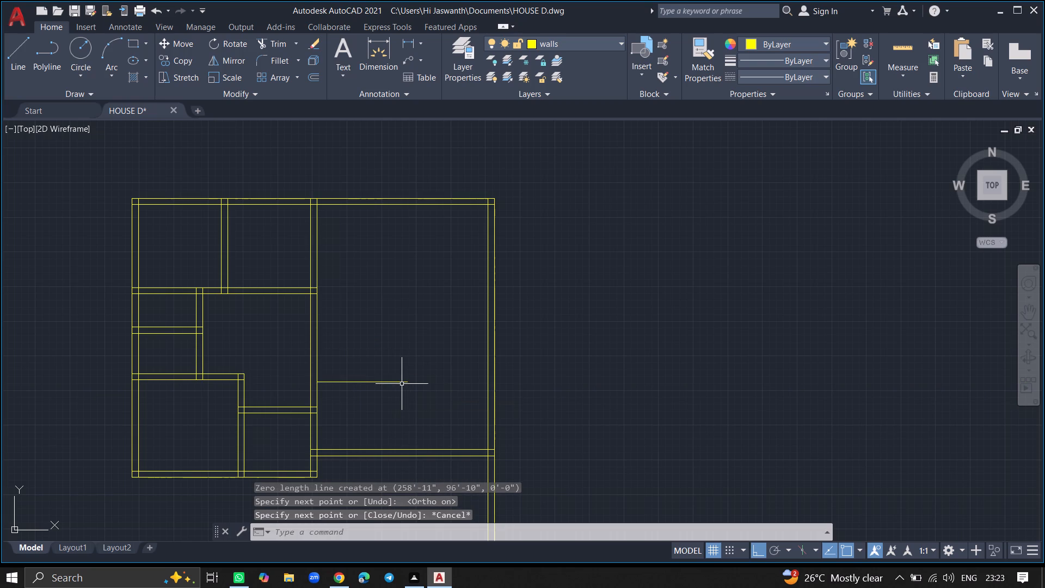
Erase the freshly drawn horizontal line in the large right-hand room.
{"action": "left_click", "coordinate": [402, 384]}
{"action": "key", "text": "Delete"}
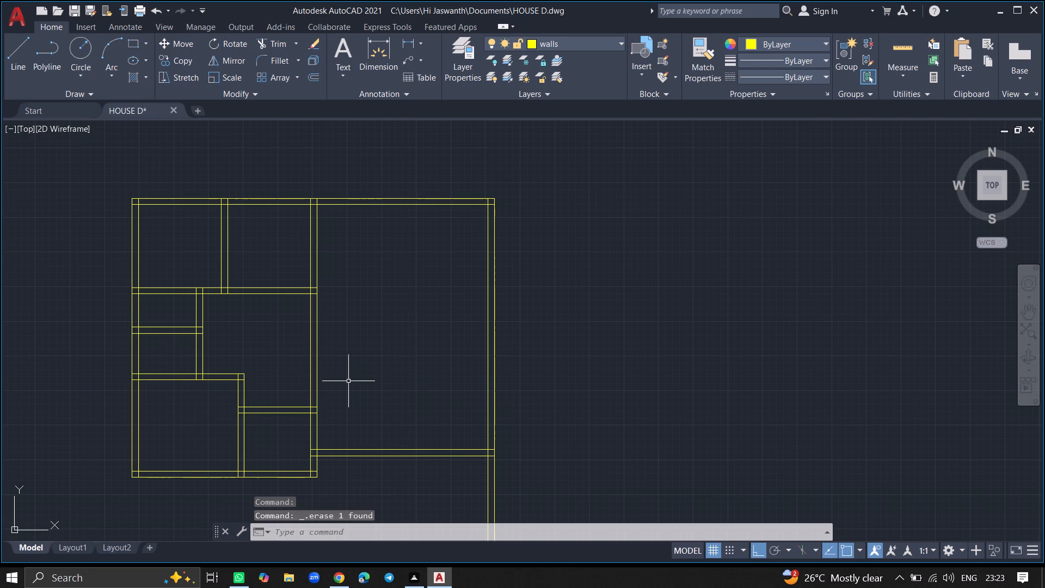
Draw a 7' horizontal line rightward into the large room from the right line of the long interior vertical wall.
{"action": "key", "text": "l"}
{"action": "key", "text": "Return"}
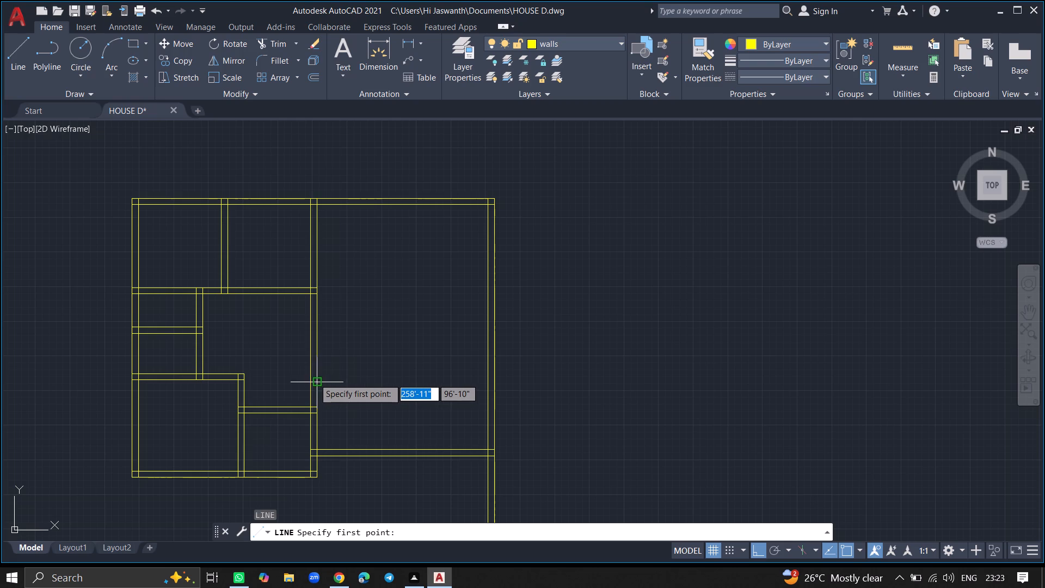
{"action": "left_click", "coordinate": [317, 378]}
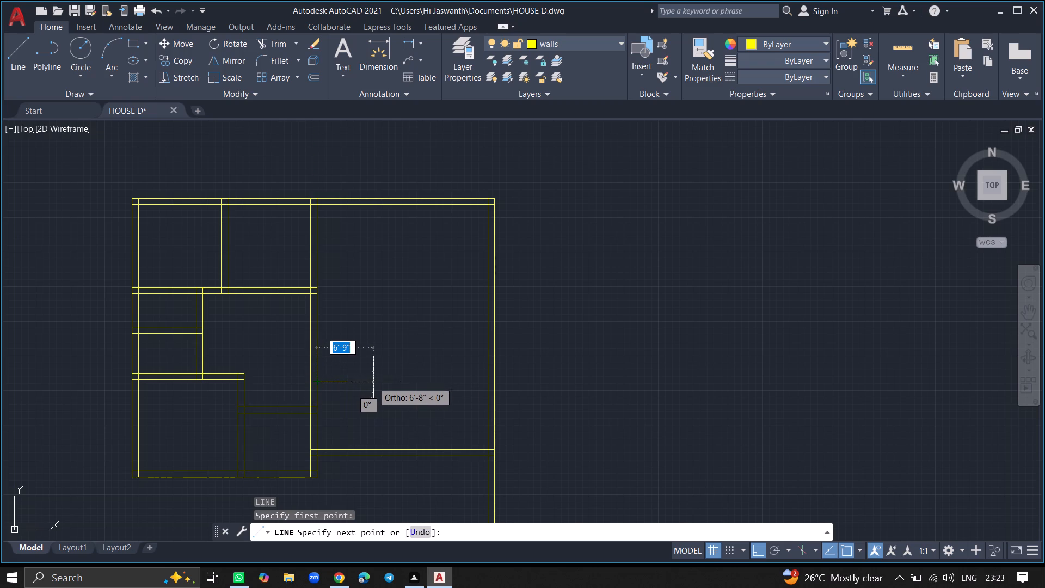
{"action": "type", "text": "7'"}
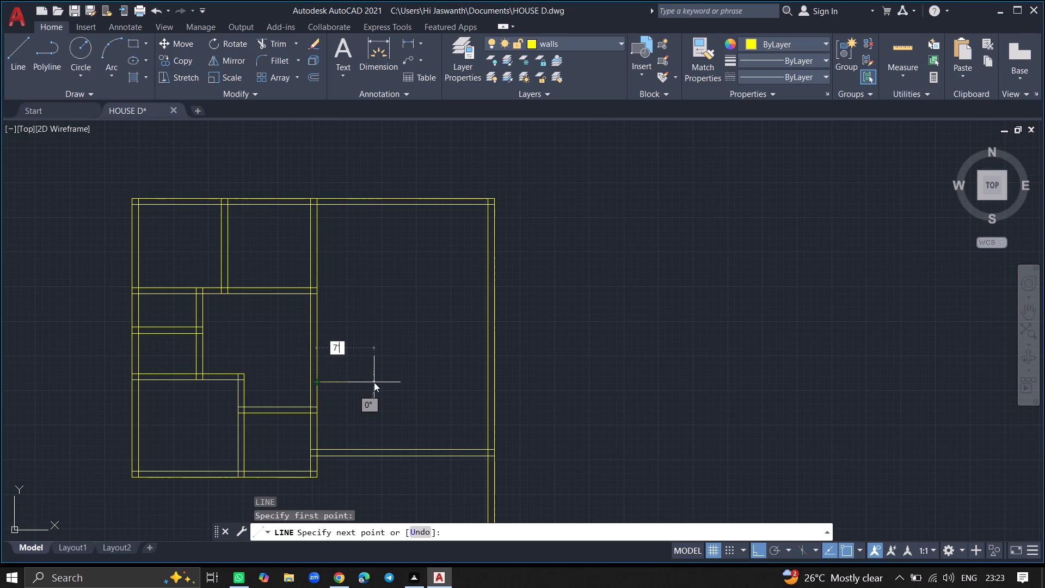
{"action": "key", "text": "Return"}
{"action": "key", "text": "Return"}
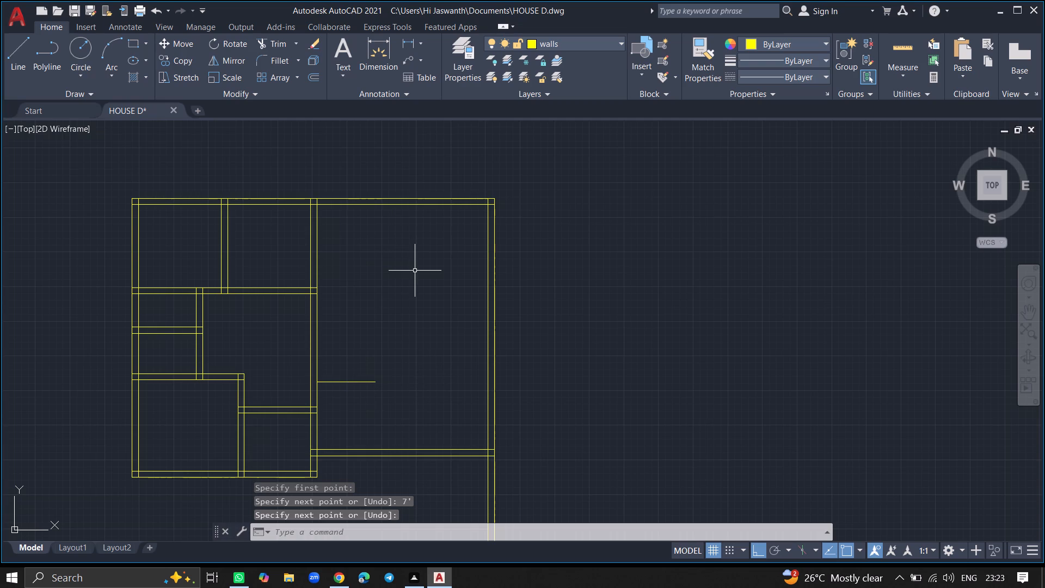
Offset the inner line of the right exterior wall 12' to the left to mark a partition in the large room.
{"action": "type", "text": "OFFSET"}
{"action": "key", "text": "Return"}
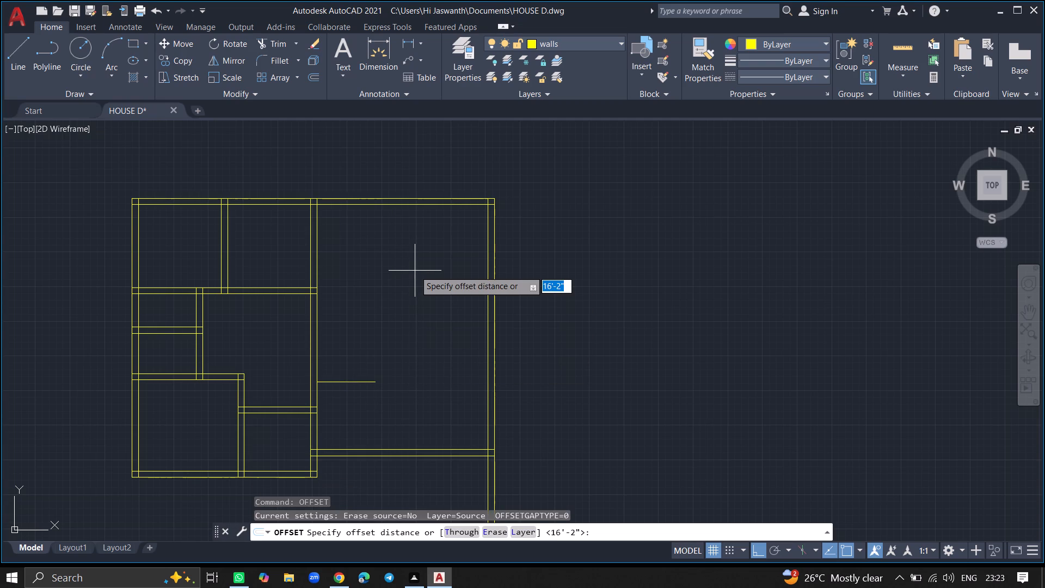
{"action": "type", "text": "12'"}
{"action": "key", "text": "Return"}
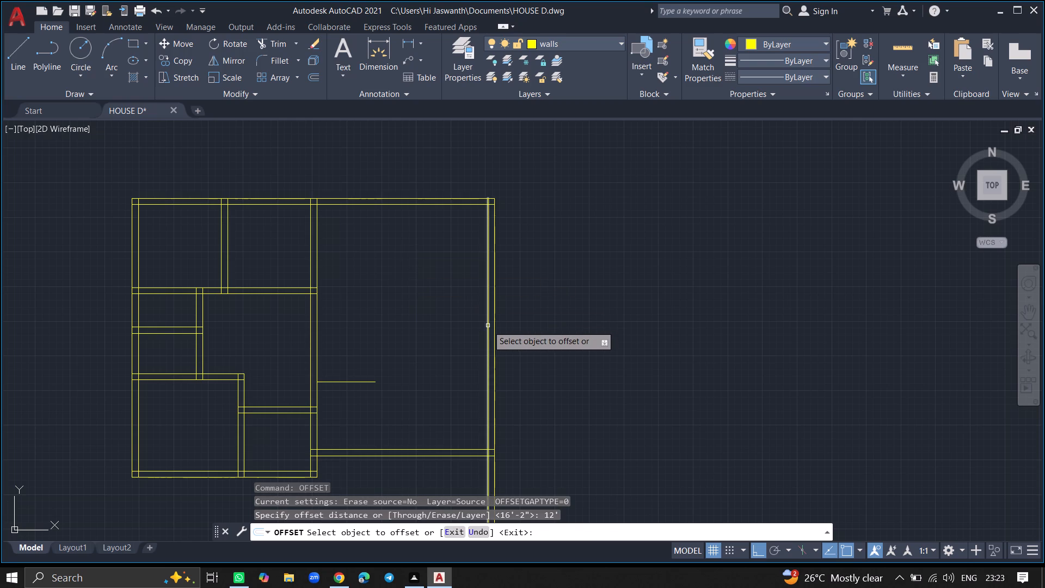
{"action": "left_click", "coordinate": [487, 326]}
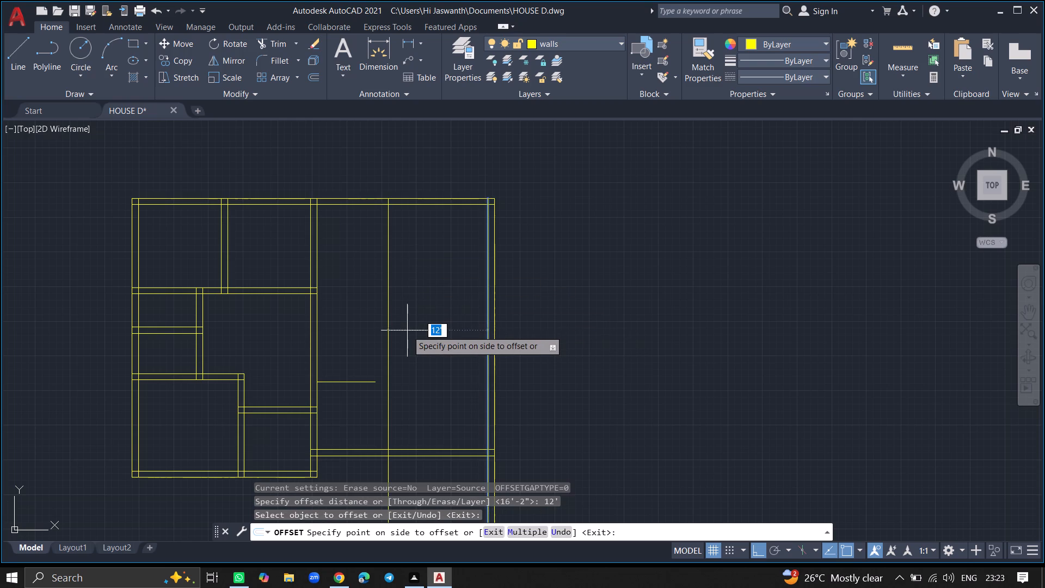
{"action": "left_click", "coordinate": [402, 330]}
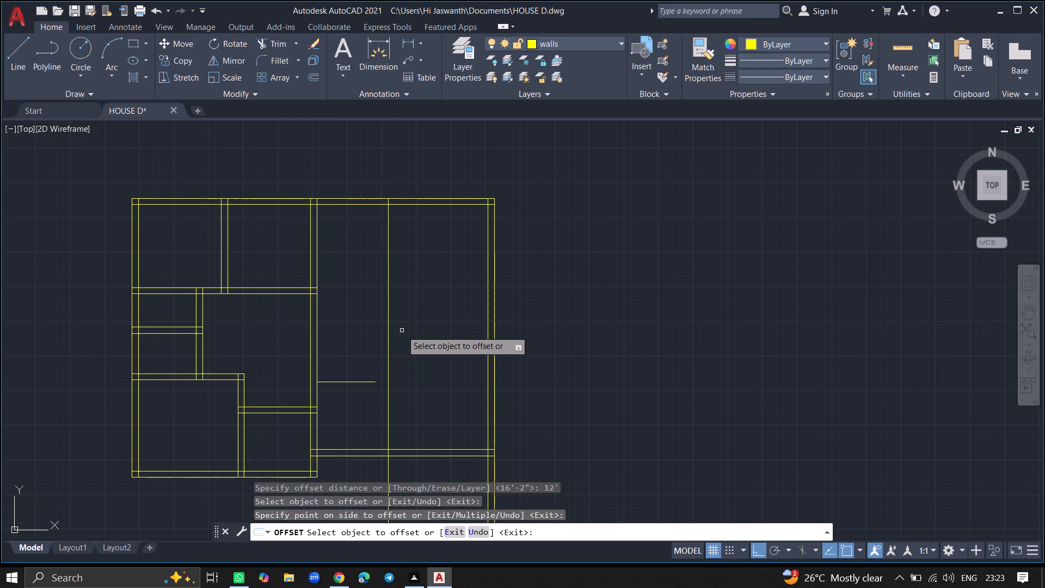
{"action": "key", "text": "Return"}
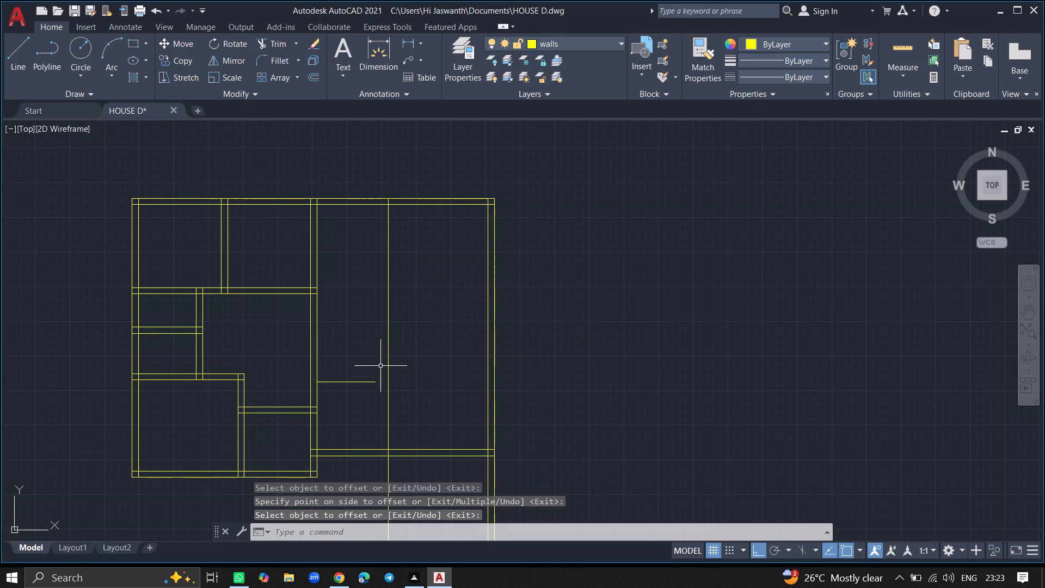
Offset the new vertical partition line 9" to the left to give the partition its wall thickness.
{"action": "scroll", "coordinate": [383, 373], "scroll_direction": "up", "scroll_amount": 3, "text": "ctrl"}
{"action": "type", "text": "OFFSET"}
{"action": "key", "text": "Return"}
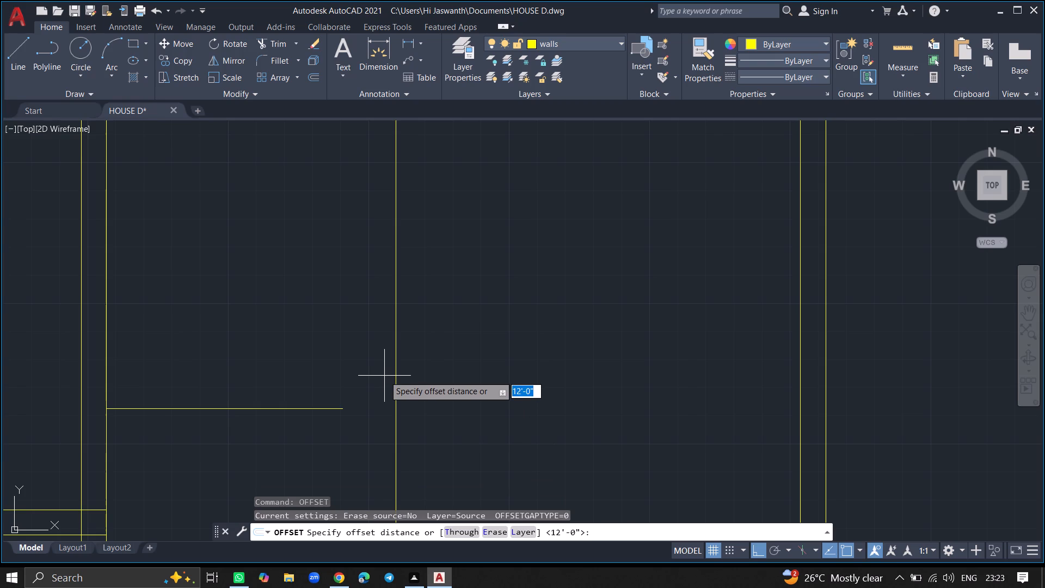
{"action": "type", "text": "9\""}
{"action": "key", "text": "Return"}
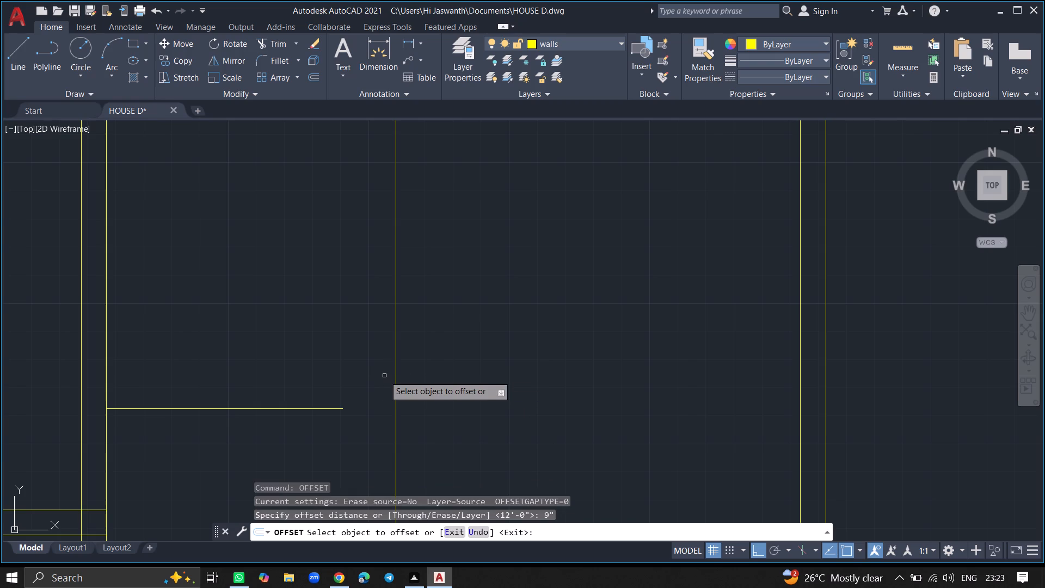
{"action": "left_click", "coordinate": [396, 377]}
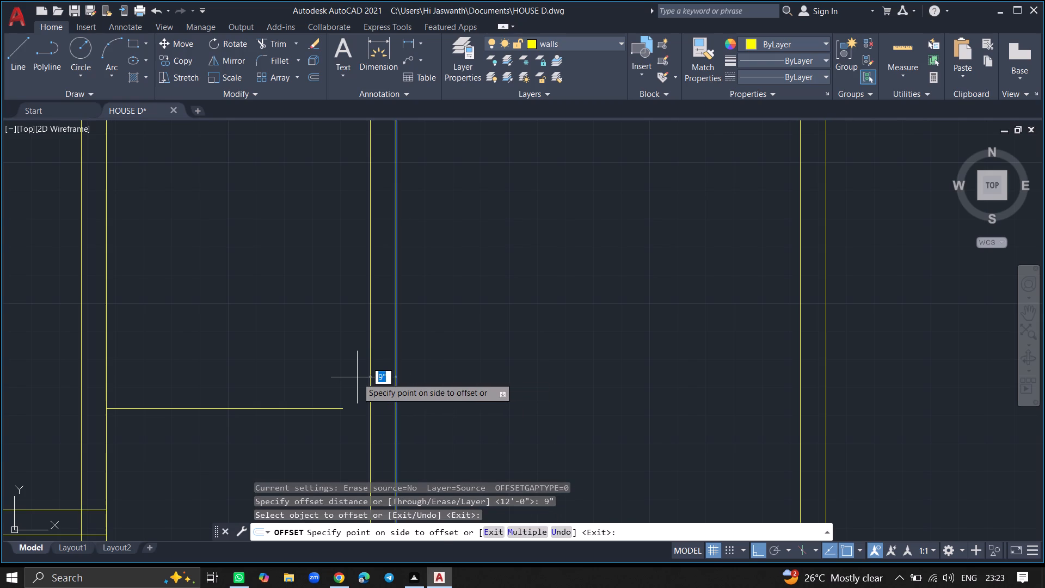
{"action": "left_click", "coordinate": [356, 377]}
{"action": "key", "text": "Return"}
Trim the partition and right exterior wall lines that extend below the large room's bottom wall.
{"action": "scroll", "coordinate": [356, 377], "scroll_direction": "down", "scroll_amount": 7, "text": "ctrl"}
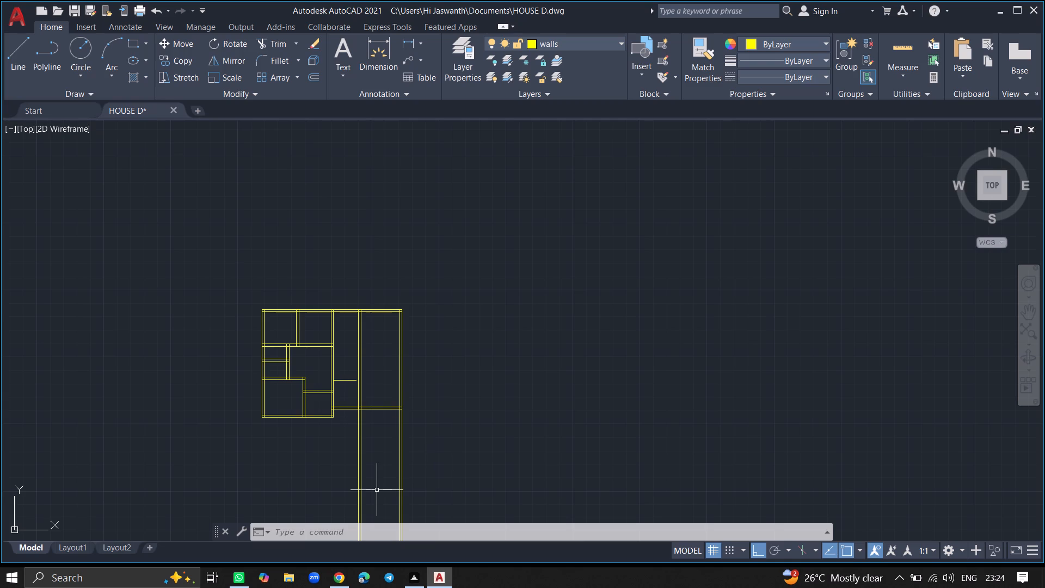
{"action": "type", "text": "TRIM"}
{"action": "key", "text": "Return"}
{"action": "left_click", "coordinate": [361, 464]}
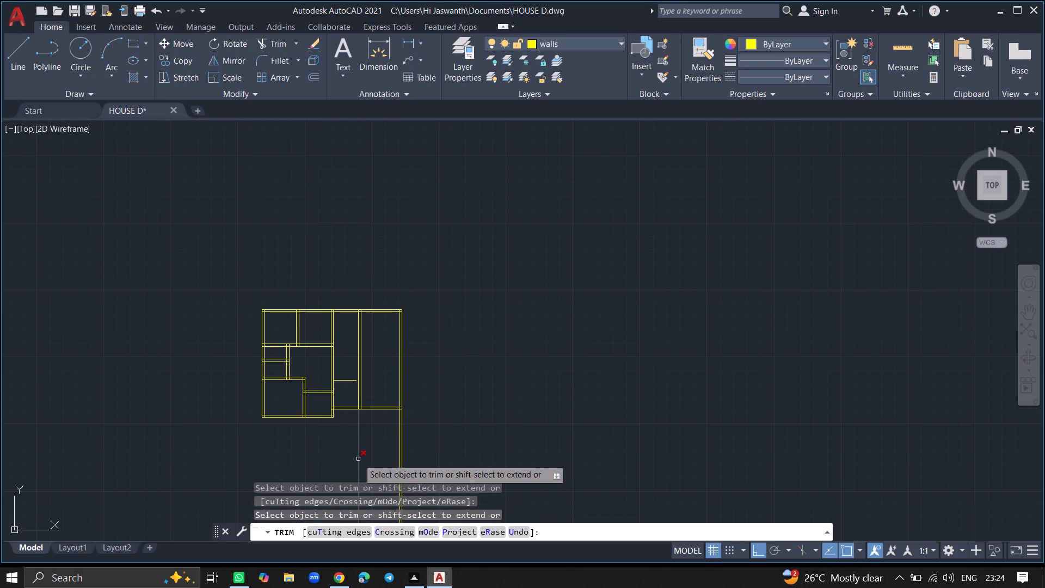
{"action": "left_click", "coordinate": [358, 459]}
{"action": "left_click", "coordinate": [398, 449]}
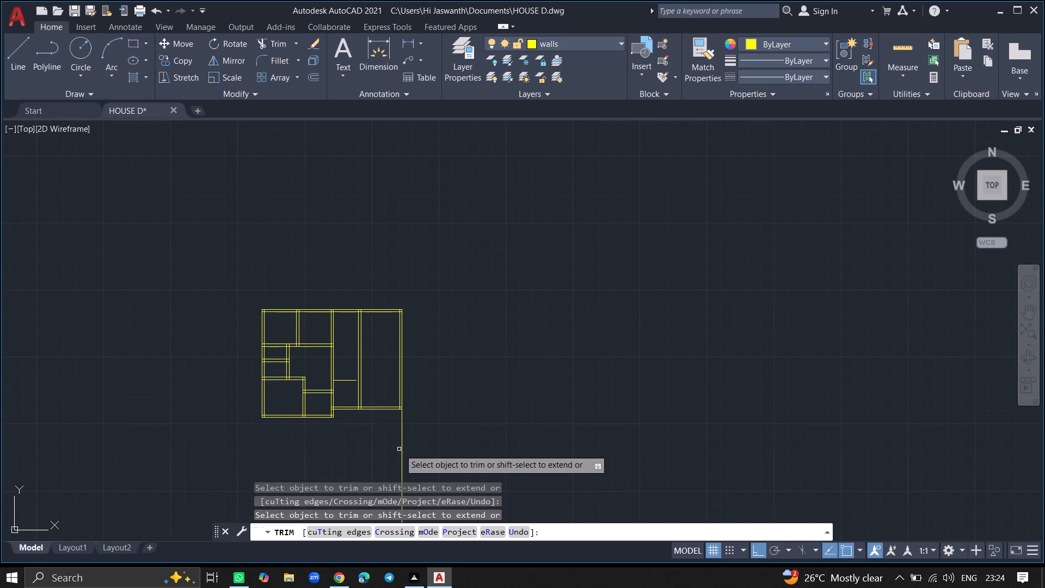
{"action": "left_click", "coordinate": [403, 449]}
{"action": "key", "text": "Return"}
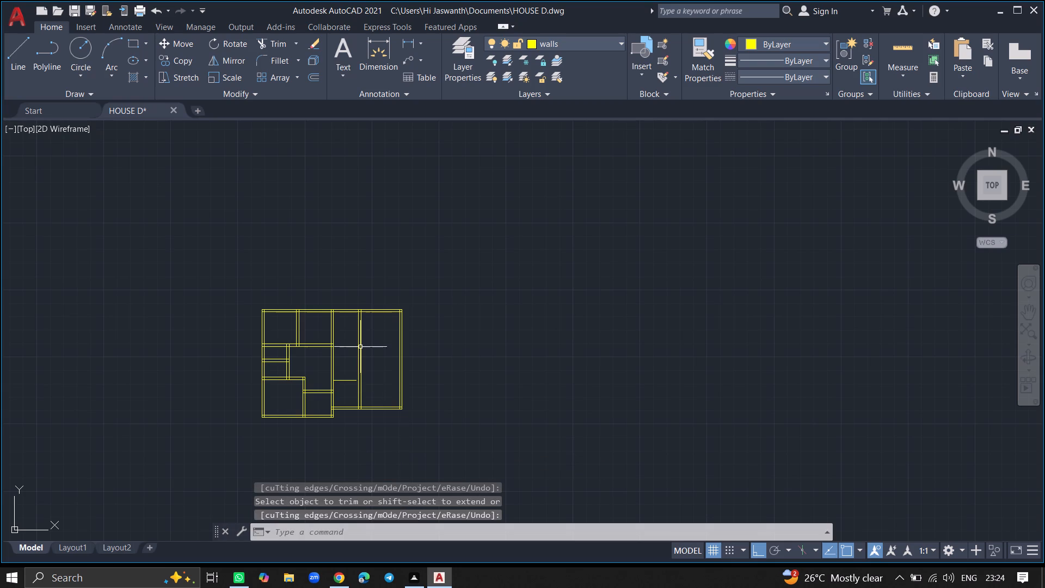
Make the staircase layer the current layer.
{"action": "scroll", "coordinate": [352, 346], "scroll_direction": "up", "scroll_amount": 6, "text": "ctrl"}
{"action": "scroll", "coordinate": [352, 346], "scroll_direction": "down", "scroll_amount": 7, "text": "ctrl"}
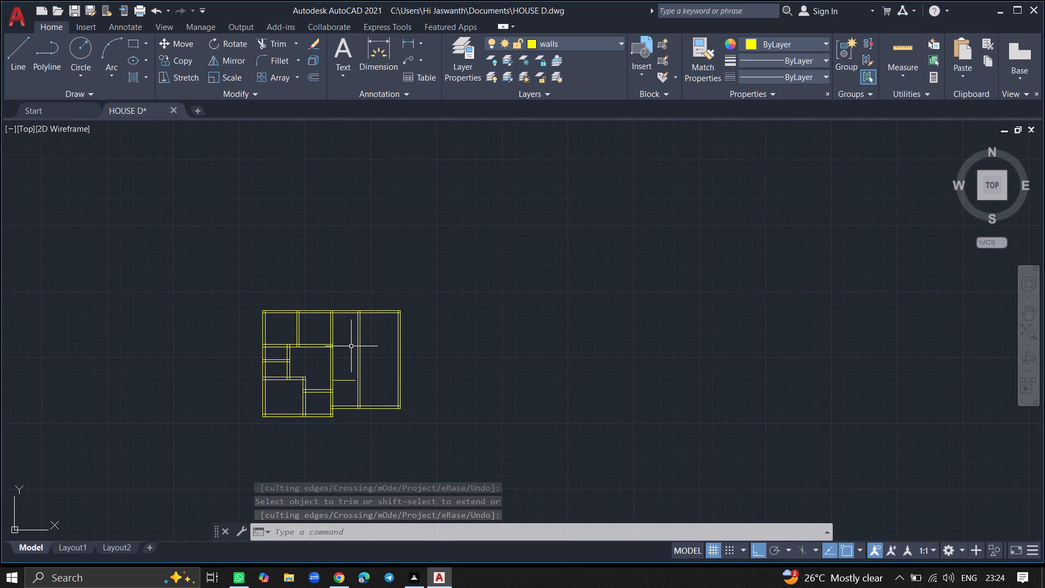
{"action": "scroll", "coordinate": [334, 407], "scroll_direction": "up", "scroll_amount": 2, "text": "ctrl"}
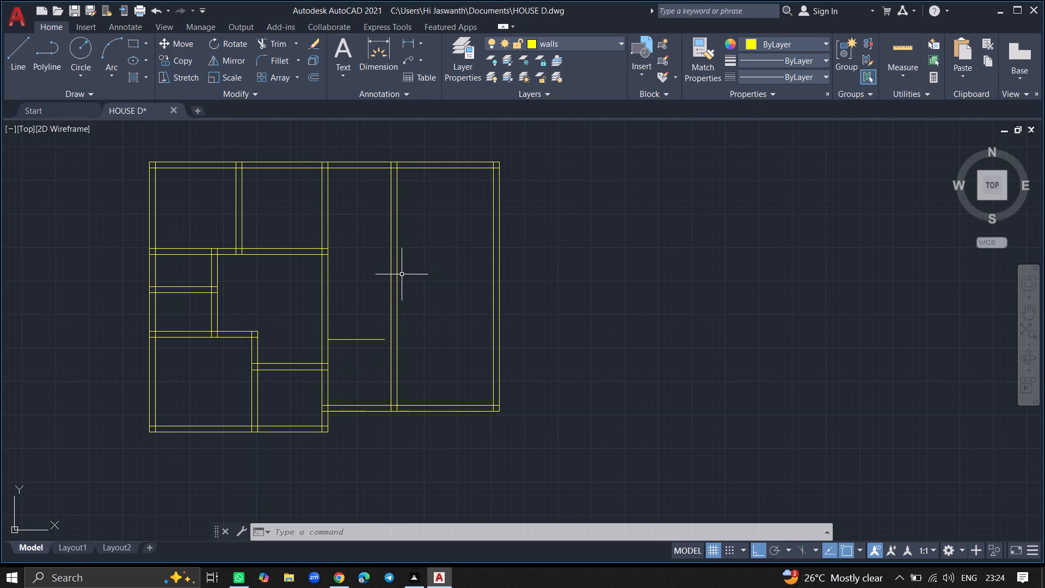
{"action": "scroll", "coordinate": [371, 268], "scroll_direction": "down", "scroll_amount": 1, "text": "ctrl"}
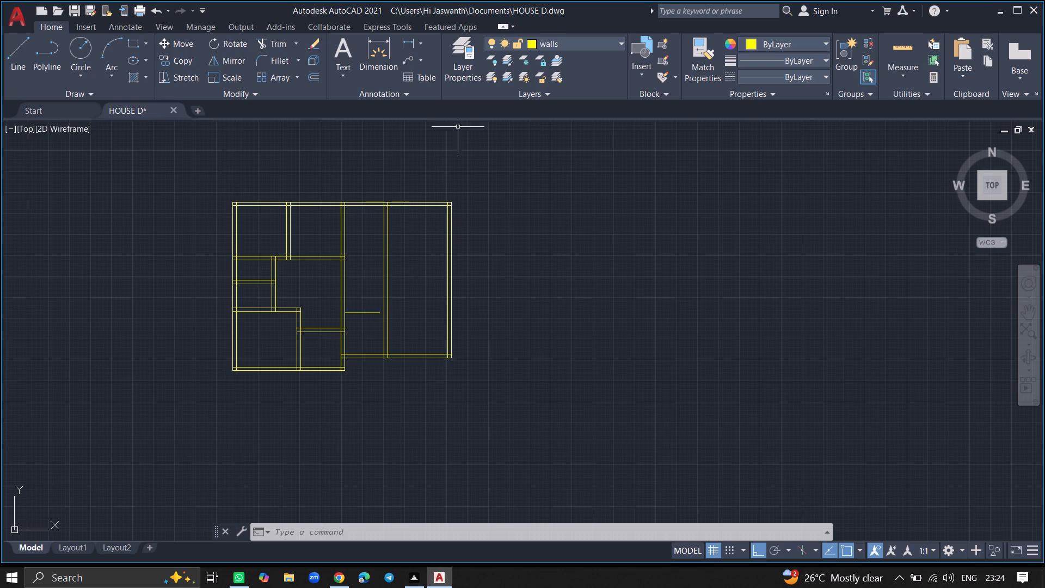
{"action": "double_click", "coordinate": [466, 66]}
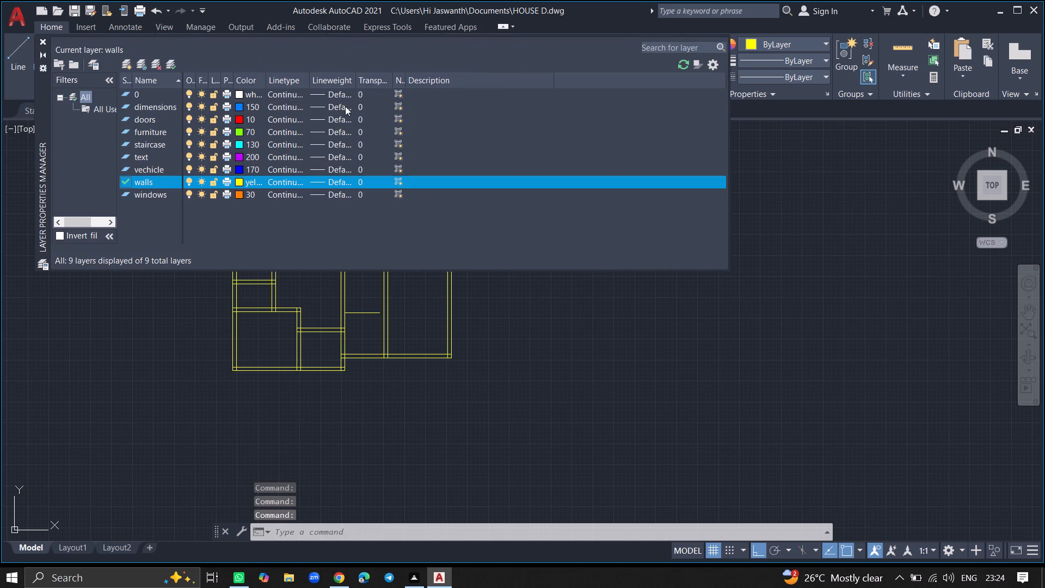
{"action": "double_click", "coordinate": [158, 147]}
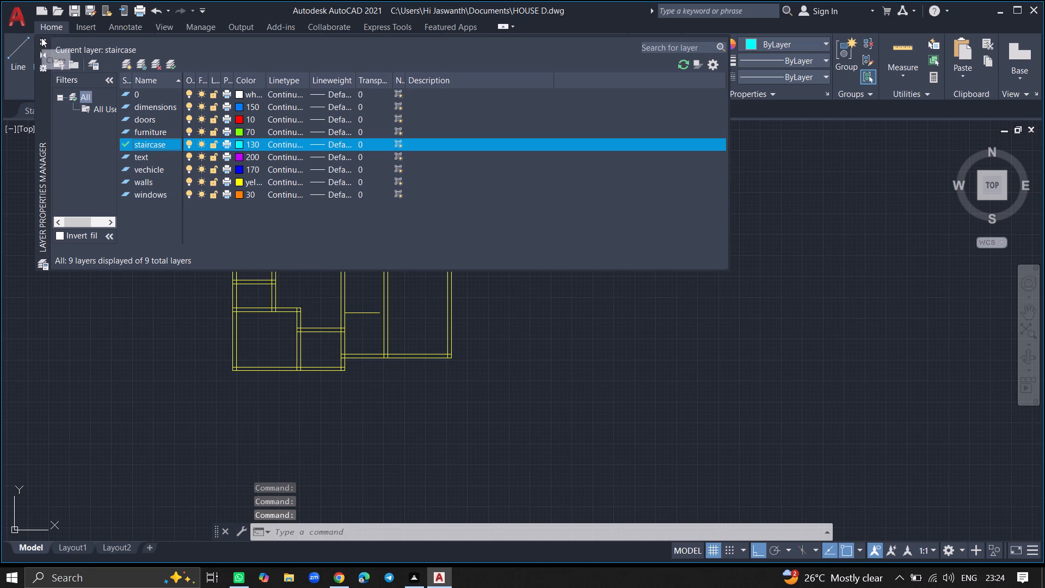
{"action": "left_click", "coordinate": [41, 38]}
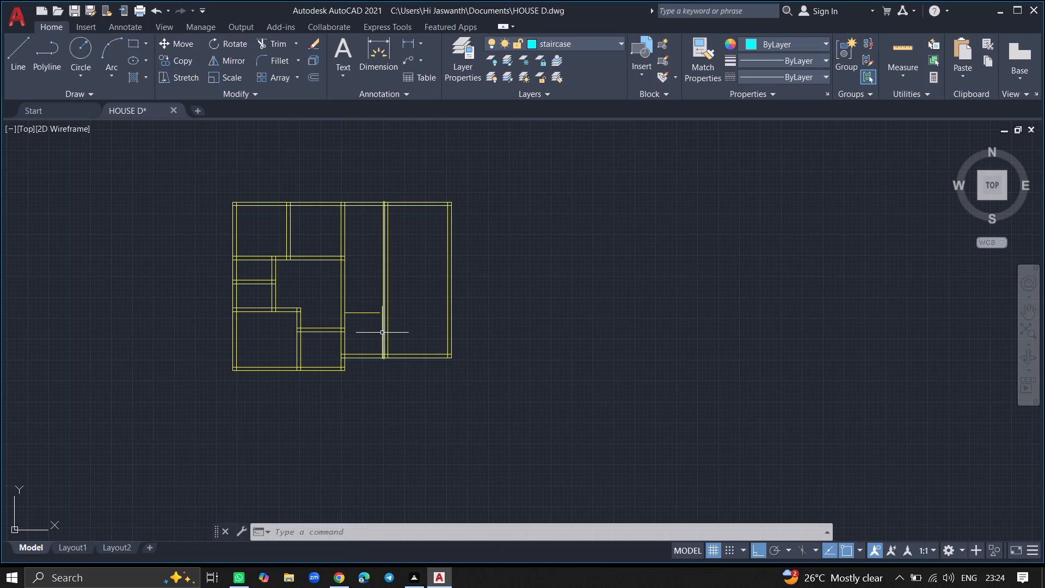
Draw a 3' horizontal stair line rightward from the long interior wall, just above the bottom wall of the narrow room.
{"action": "scroll", "coordinate": [382, 333], "scroll_direction": "up", "scroll_amount": 4, "text": "ctrl"}
{"action": "scroll", "coordinate": [382, 333], "scroll_direction": "down", "scroll_amount": 3, "text": "ctrl"}
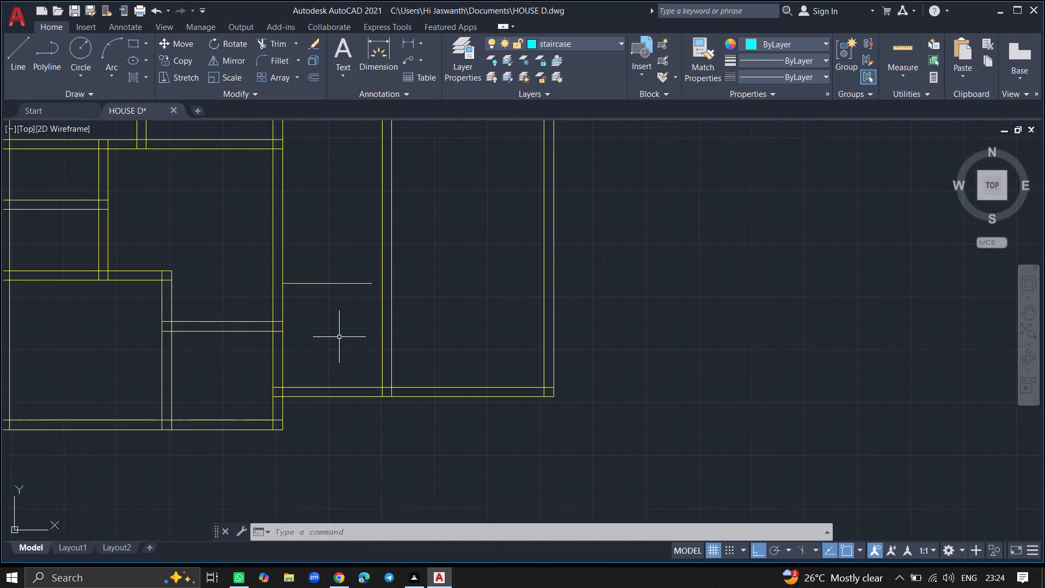
{"action": "key", "text": "l"}
{"action": "key", "text": "Return"}
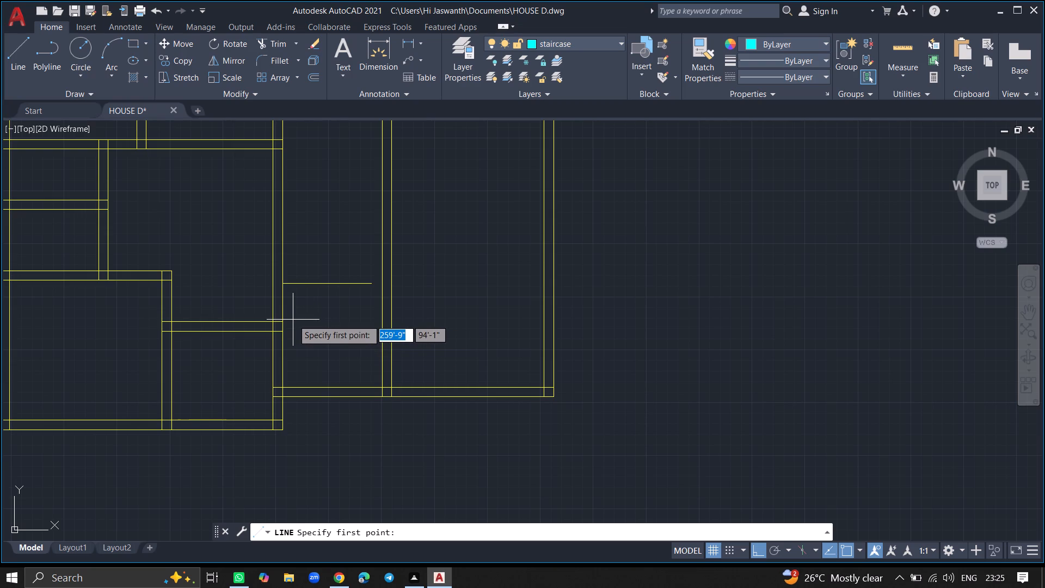
{"action": "left_click", "coordinate": [283, 365]}
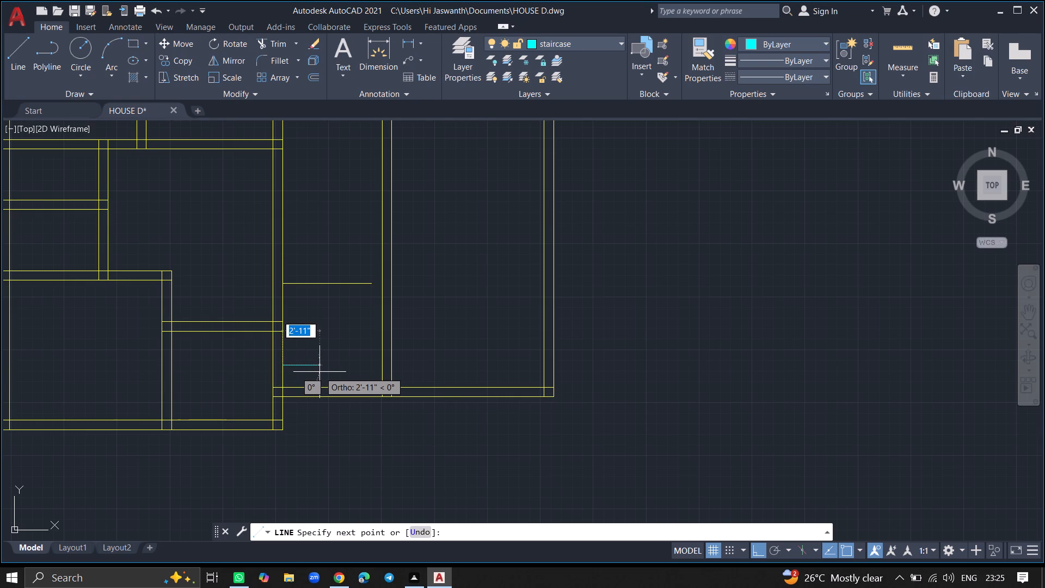
{"action": "type", "text": "3'"}
{"action": "key", "text": "Return"}
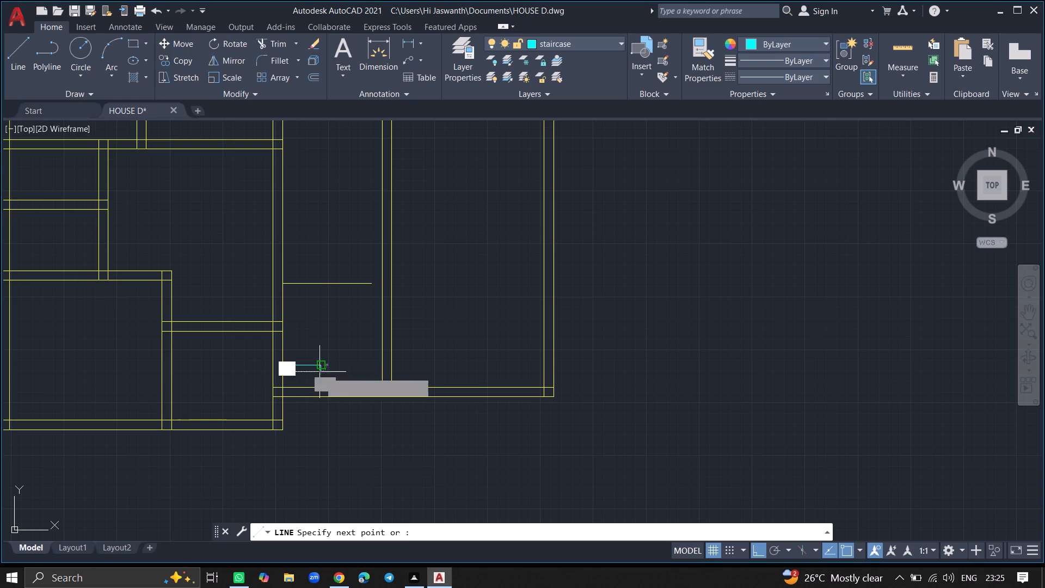
{"action": "key", "text": "Return"}
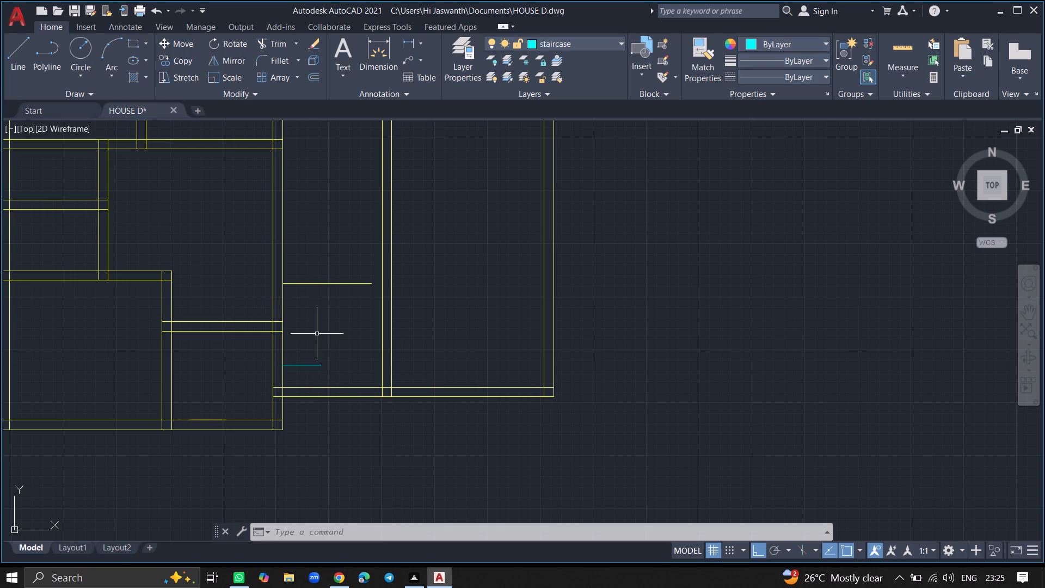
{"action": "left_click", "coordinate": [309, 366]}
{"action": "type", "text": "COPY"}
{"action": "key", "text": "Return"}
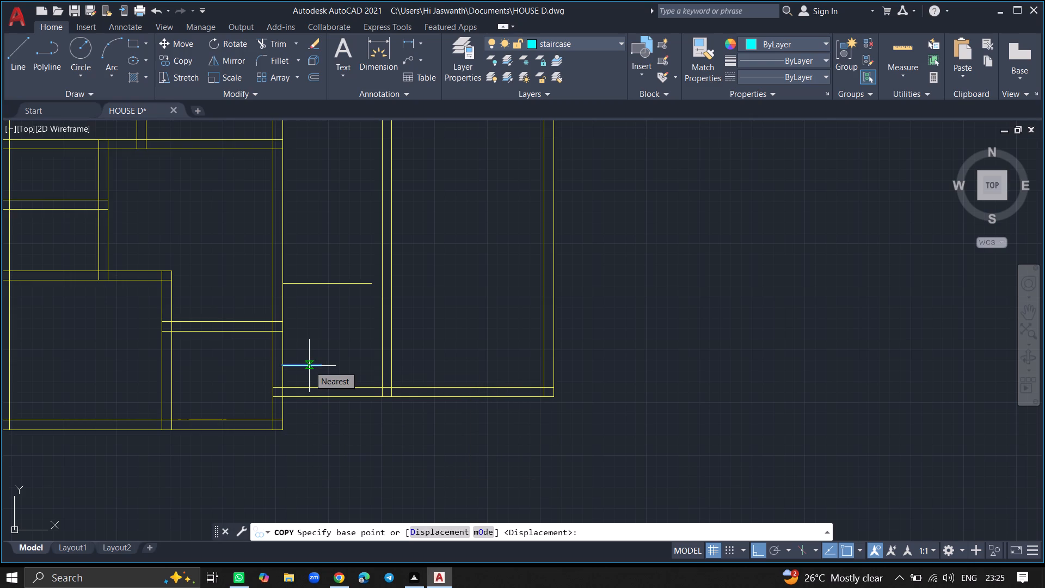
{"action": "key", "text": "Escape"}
Offset the 3' stair line upward at 1' spacing six times, each from the newest line, up to just below the 7' horizontal line.
{"action": "type", "text": "OFFSET"}
{"action": "key", "text": "Return"}
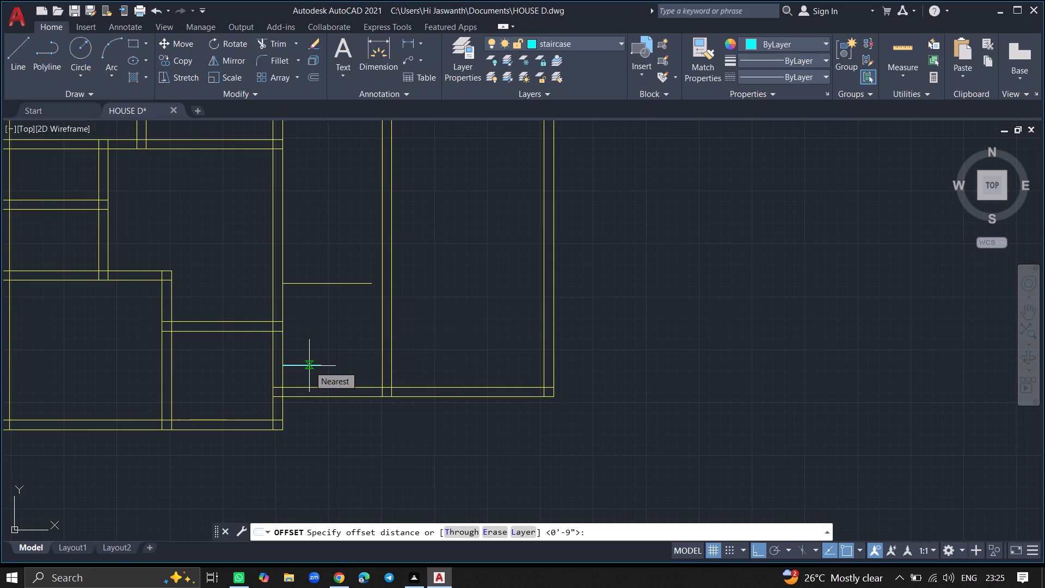
{"action": "type", "text": "1'"}
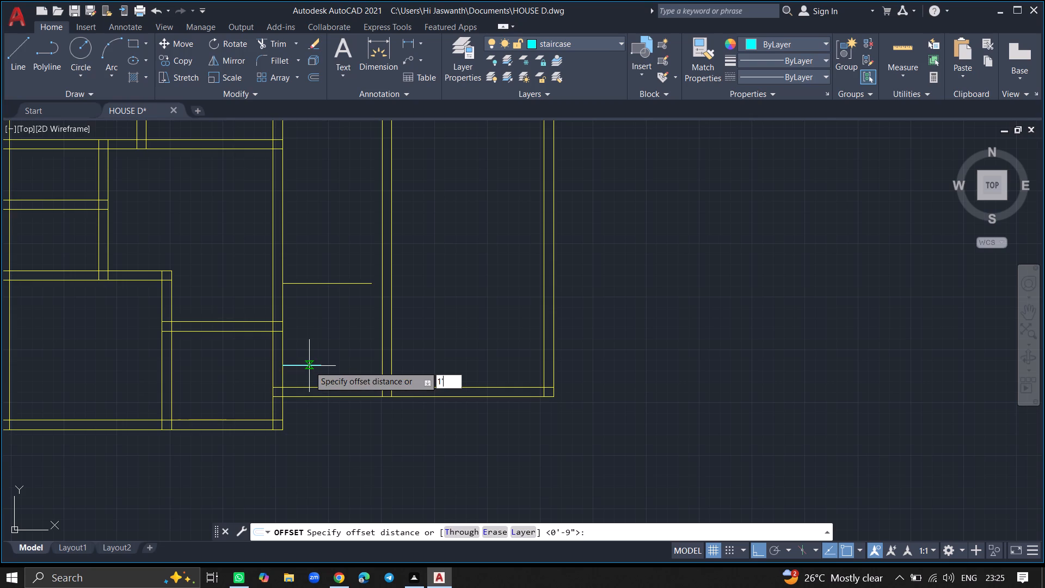
{"action": "key", "text": "Return"}
{"action": "left_click", "coordinate": [309, 366]}
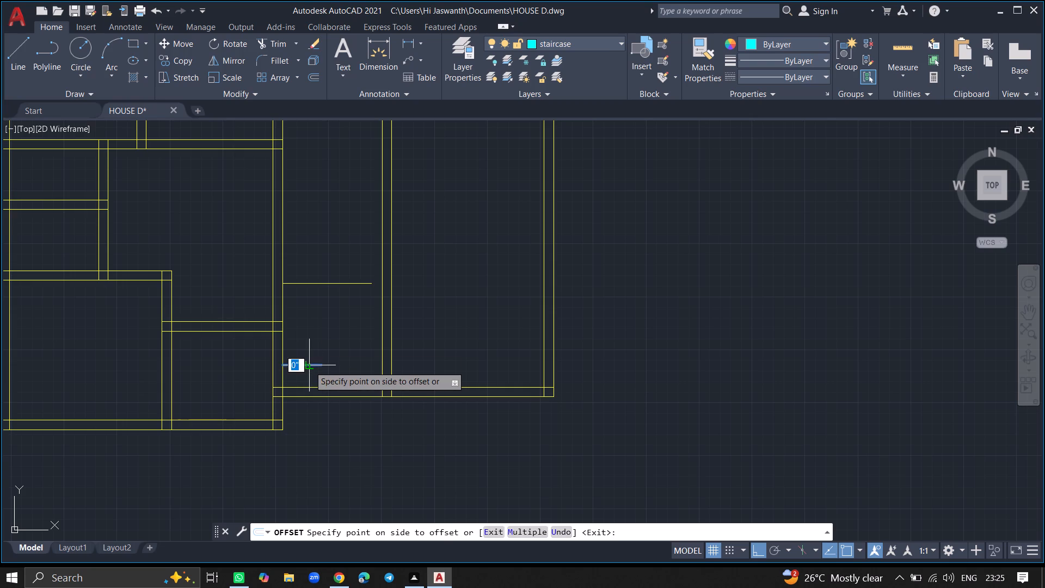
{"action": "left_click", "coordinate": [307, 311]}
{"action": "left_click", "coordinate": [304, 353]}
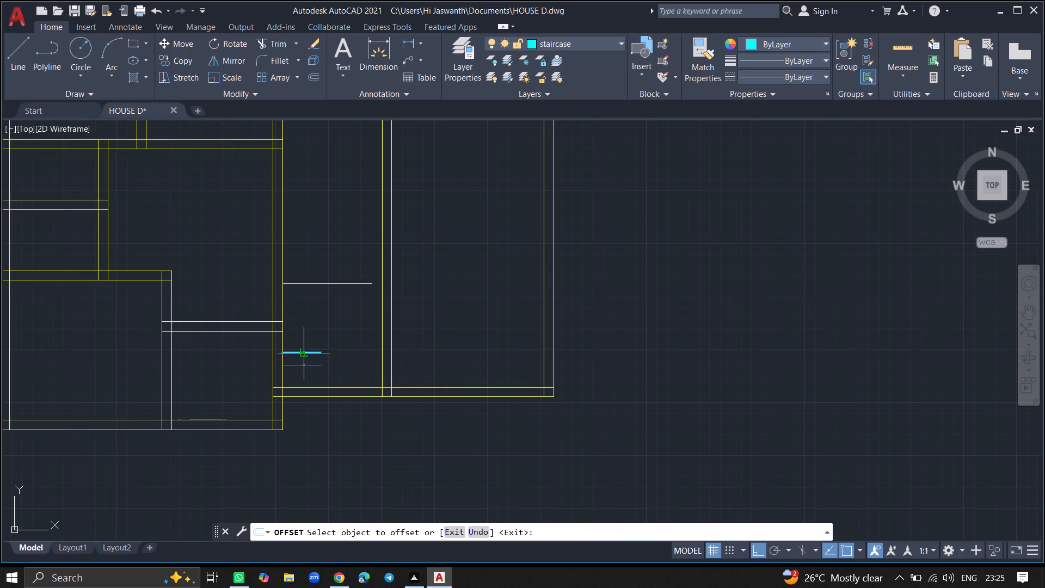
{"action": "left_click", "coordinate": [310, 274]}
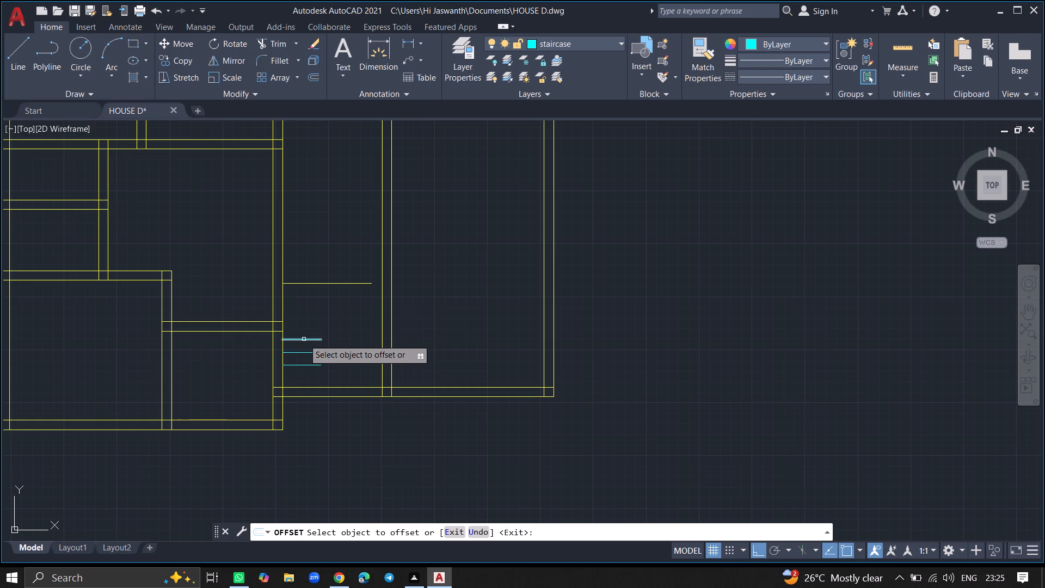
{"action": "left_click", "coordinate": [304, 339]}
{"action": "left_click", "coordinate": [311, 262]}
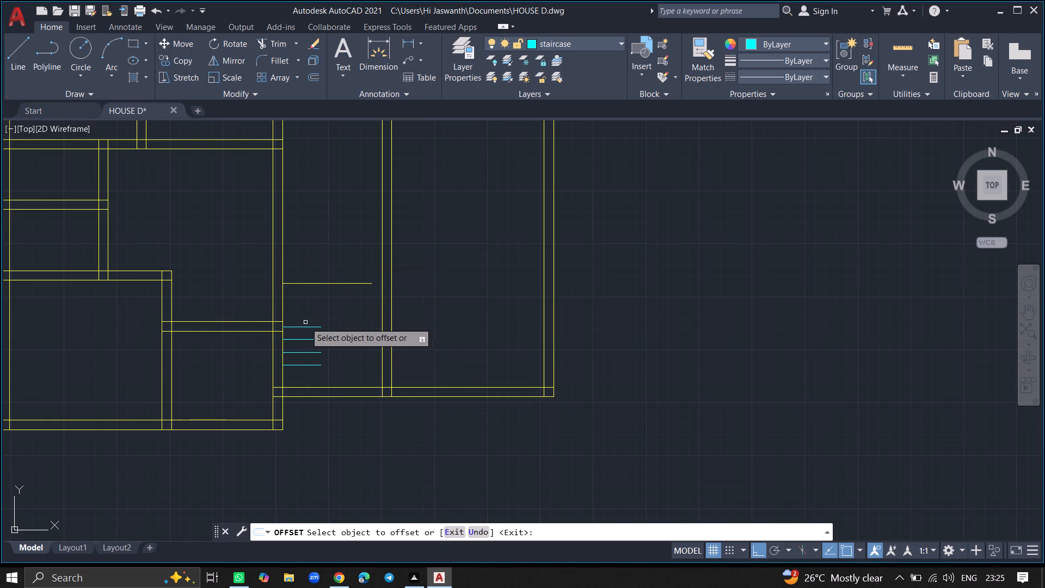
{"action": "left_click", "coordinate": [305, 327]}
{"action": "left_click", "coordinate": [302, 260]}
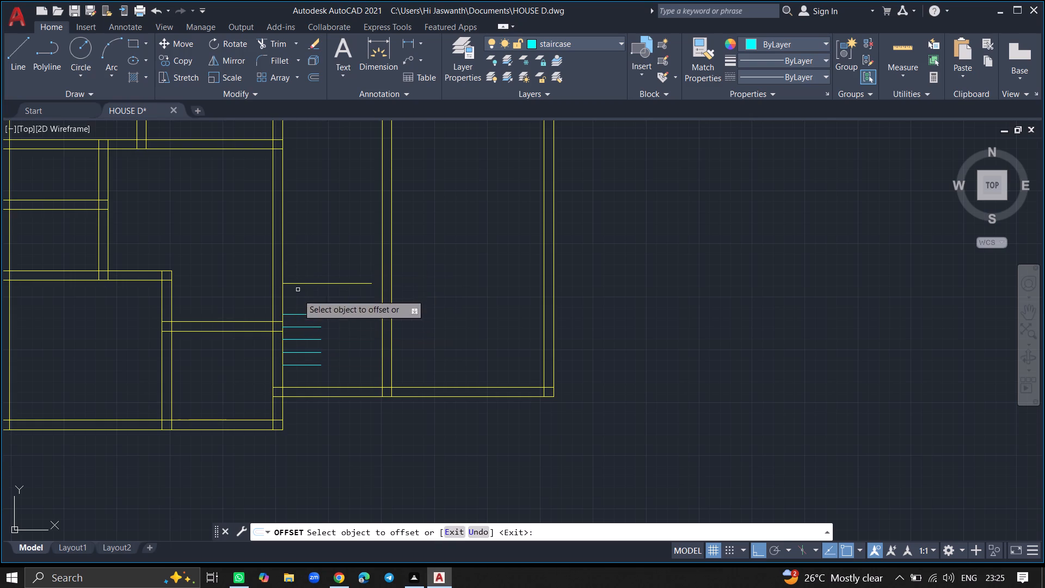
{"action": "left_click", "coordinate": [296, 314]}
{"action": "left_click", "coordinate": [296, 275]}
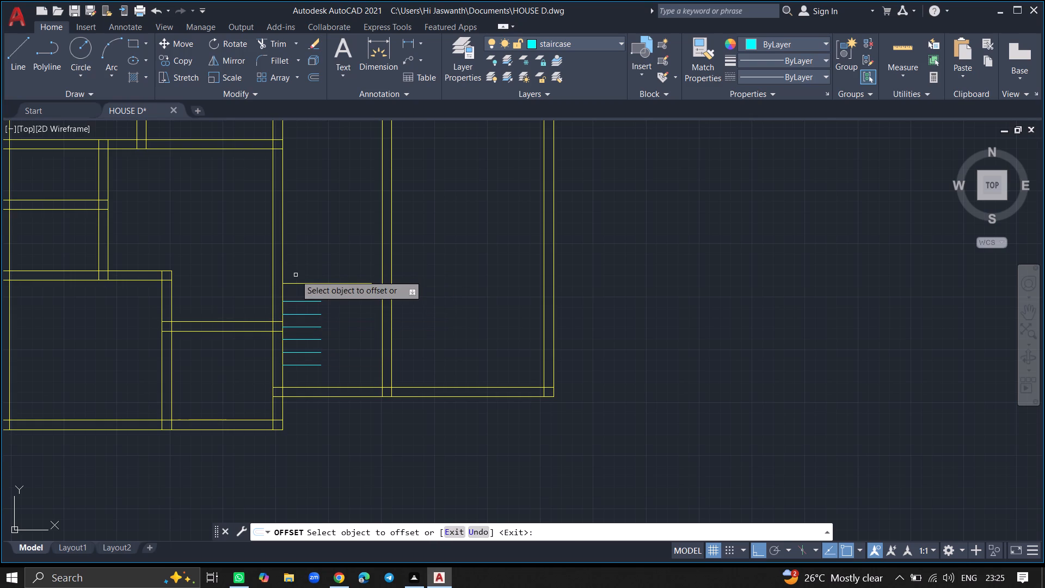
{"action": "left_click", "coordinate": [299, 301]}
{"action": "left_click", "coordinate": [302, 246]}
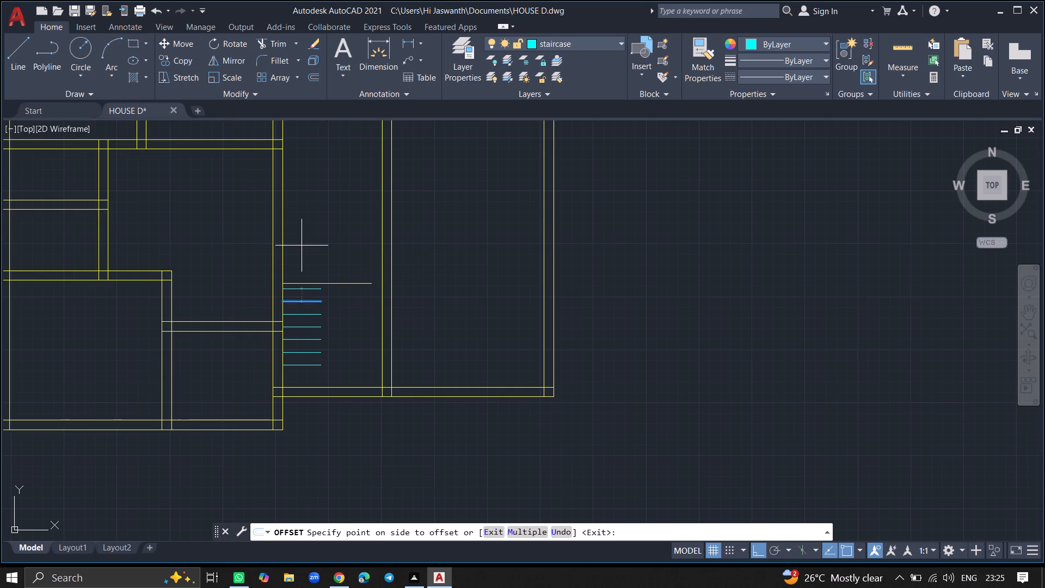
Offset the newest stair line upward at 1' spacing six more times, continuing the flight above the 7' horizontal line.
{"action": "left_click", "coordinate": [302, 289]}
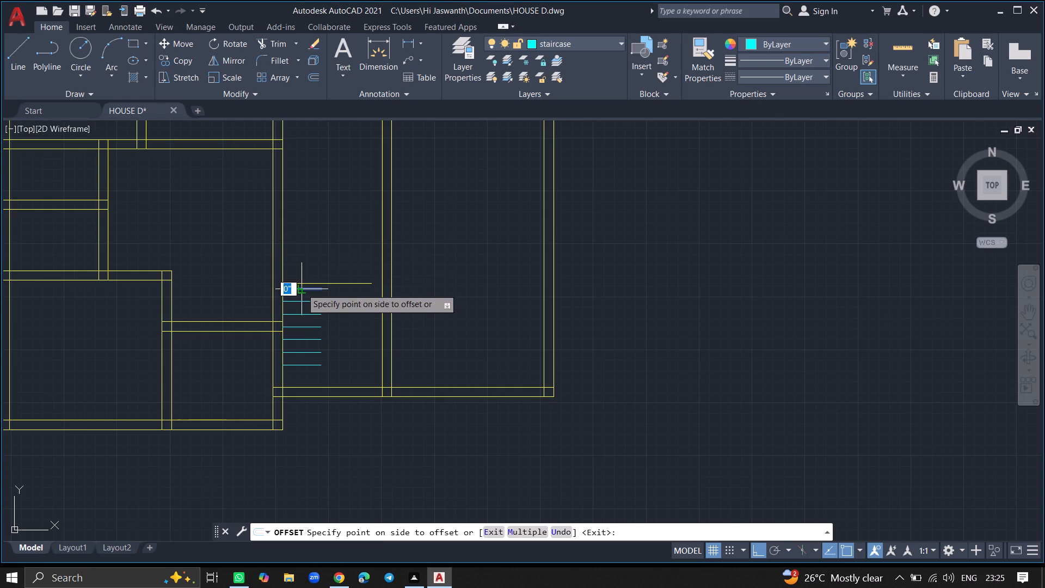
{"action": "left_click", "coordinate": [302, 210]}
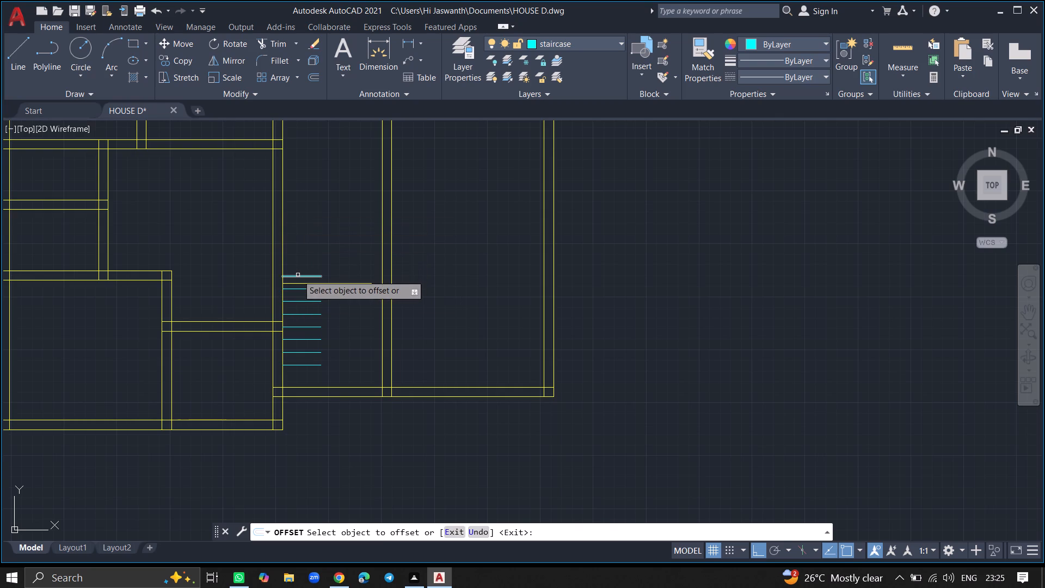
{"action": "left_click", "coordinate": [298, 275]}
{"action": "left_click", "coordinate": [302, 240]}
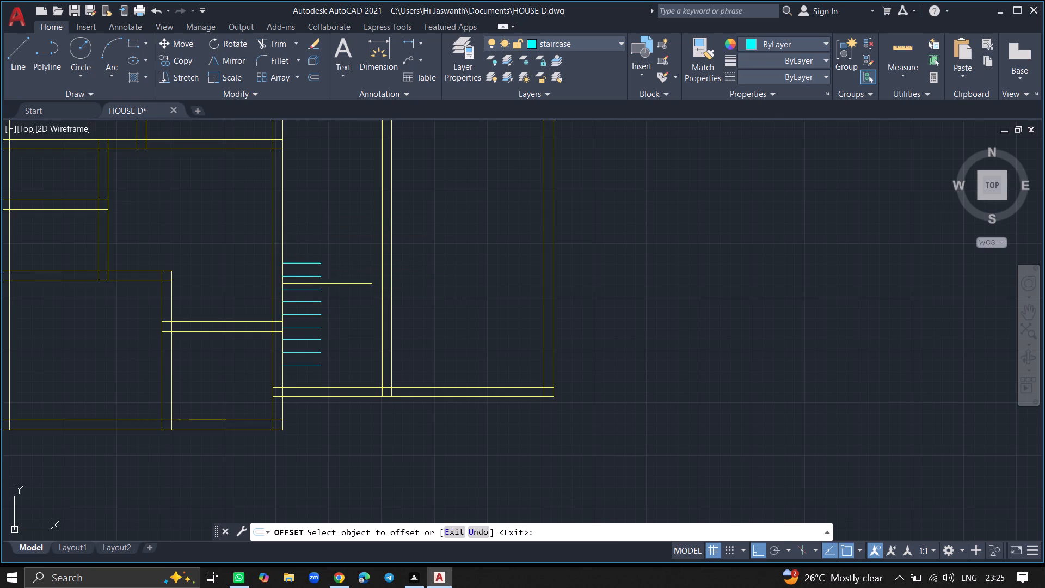
{"action": "left_click", "coordinate": [300, 262]}
{"action": "left_click", "coordinate": [306, 204]}
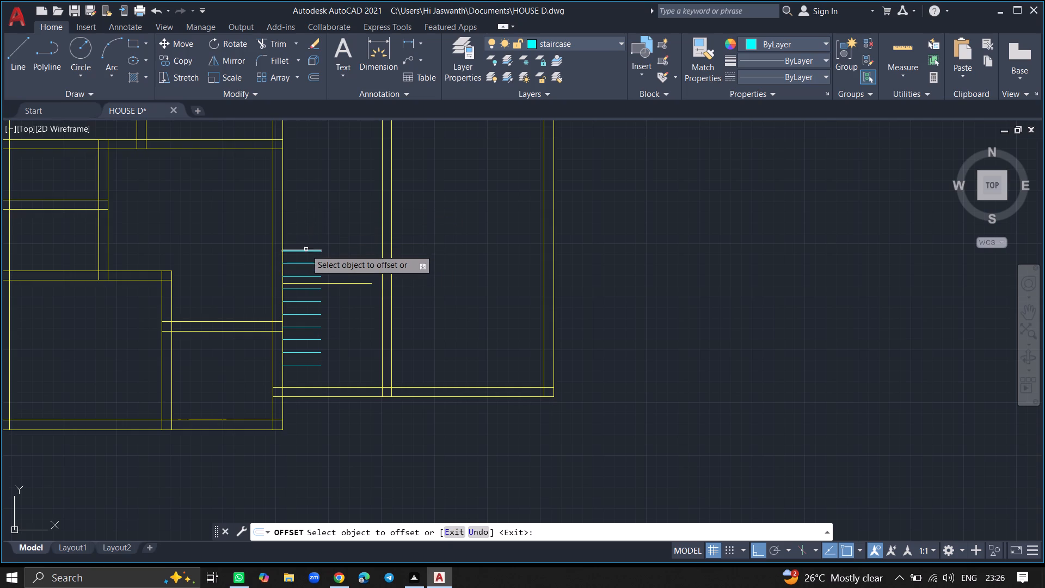
{"action": "left_click", "coordinate": [306, 250]}
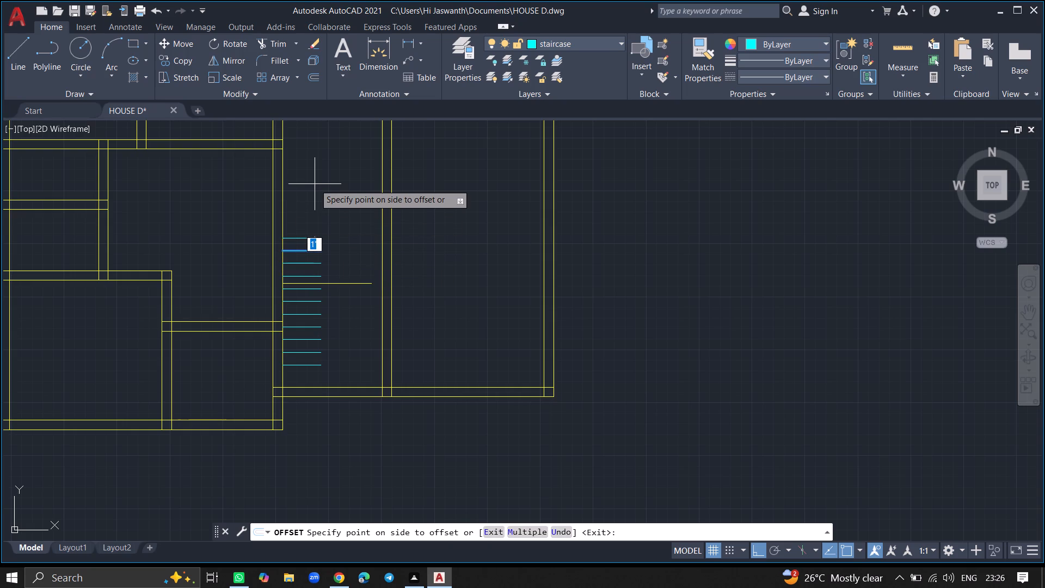
{"action": "left_click", "coordinate": [307, 213]}
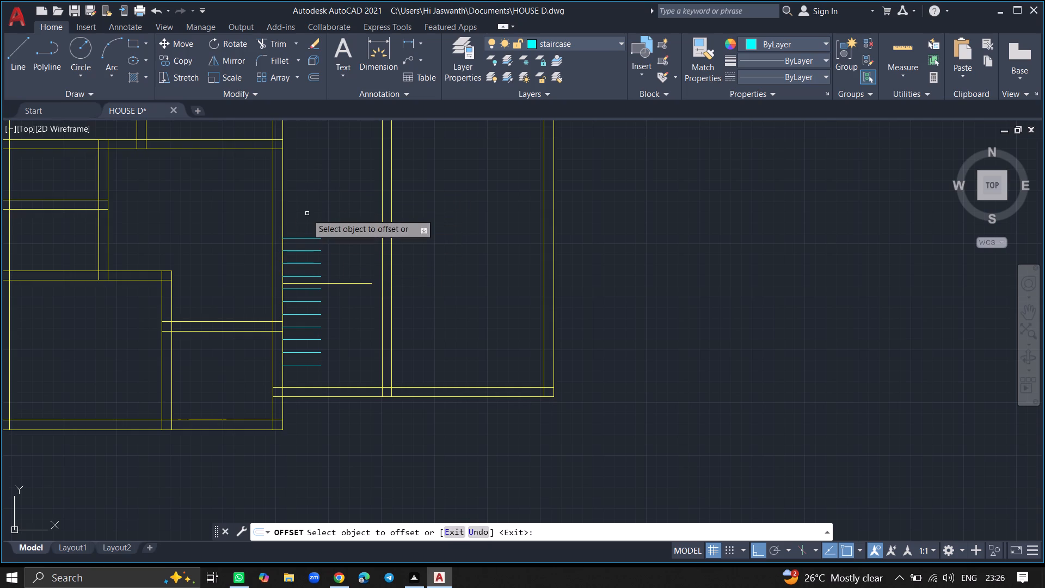
{"action": "left_click", "coordinate": [299, 238]}
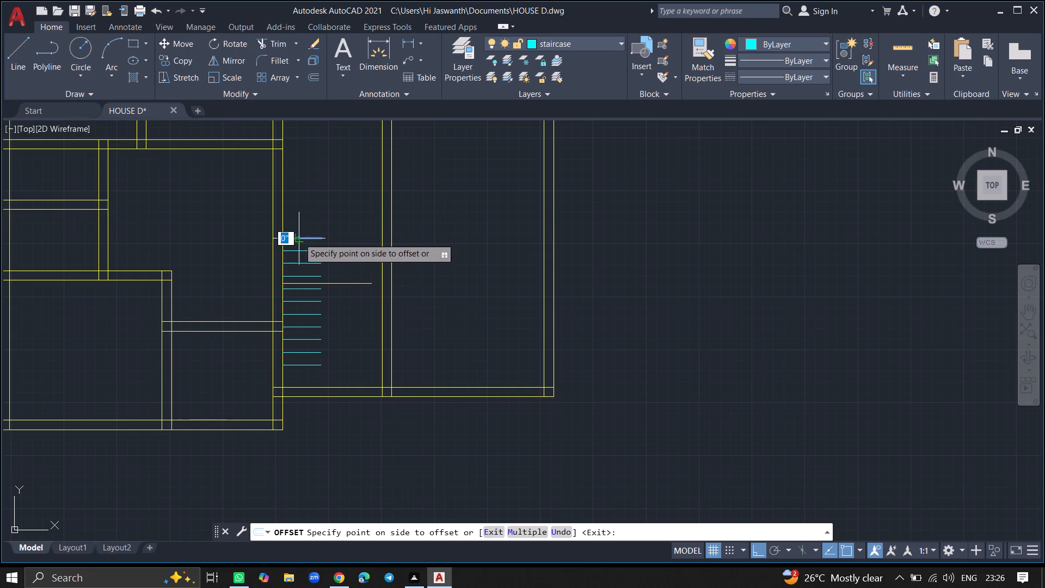
{"action": "left_click", "coordinate": [305, 166]}
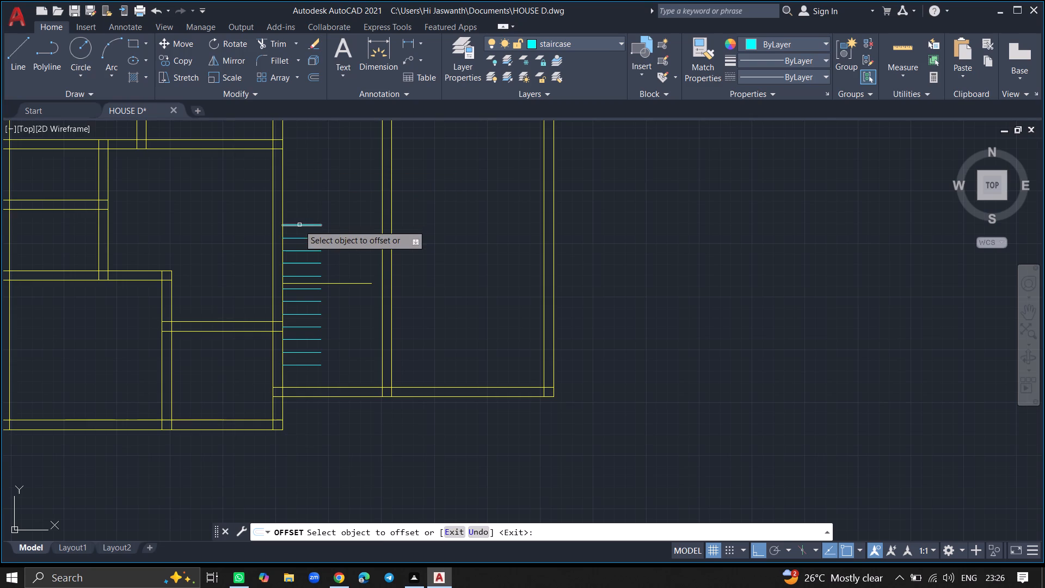
{"action": "left_click", "coordinate": [299, 225]}
{"action": "left_click", "coordinate": [299, 201]}
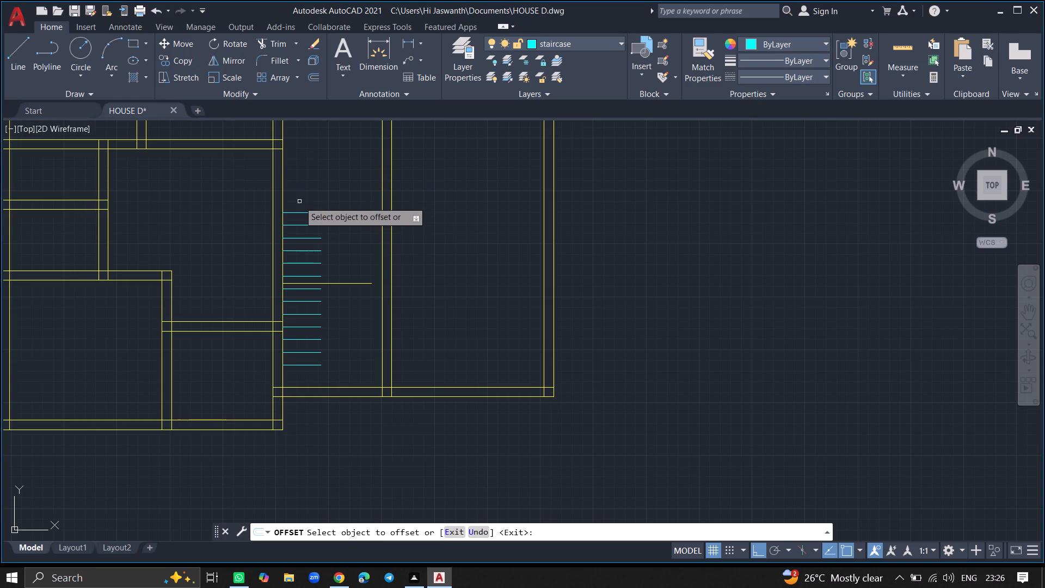
{"action": "key", "text": "Return"}
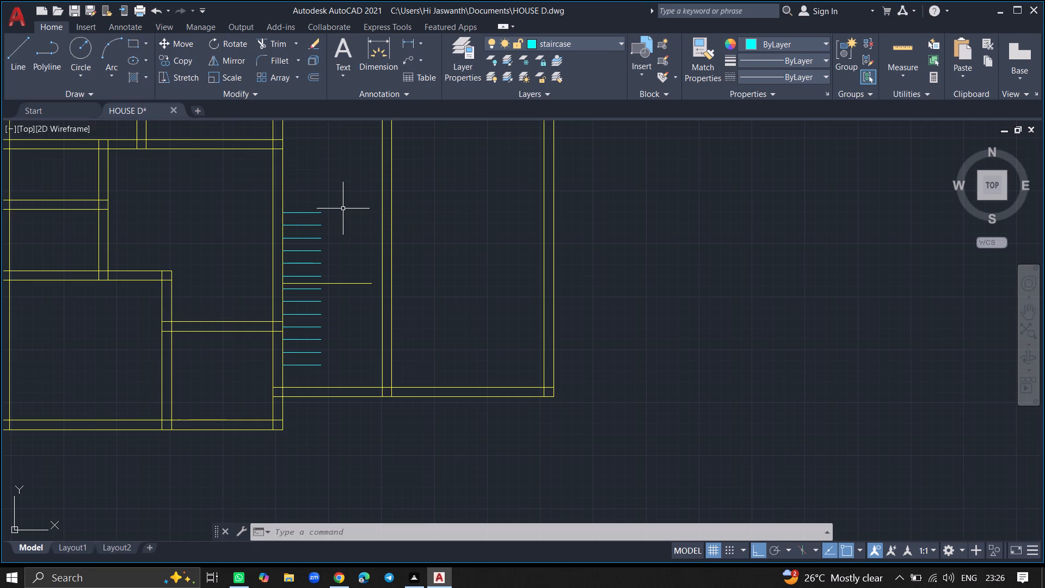
Extend the top four stair lines rightward to the partition wall of the large right room.
{"action": "type", "text": "EX"}
{"action": "key", "text": "Return"}
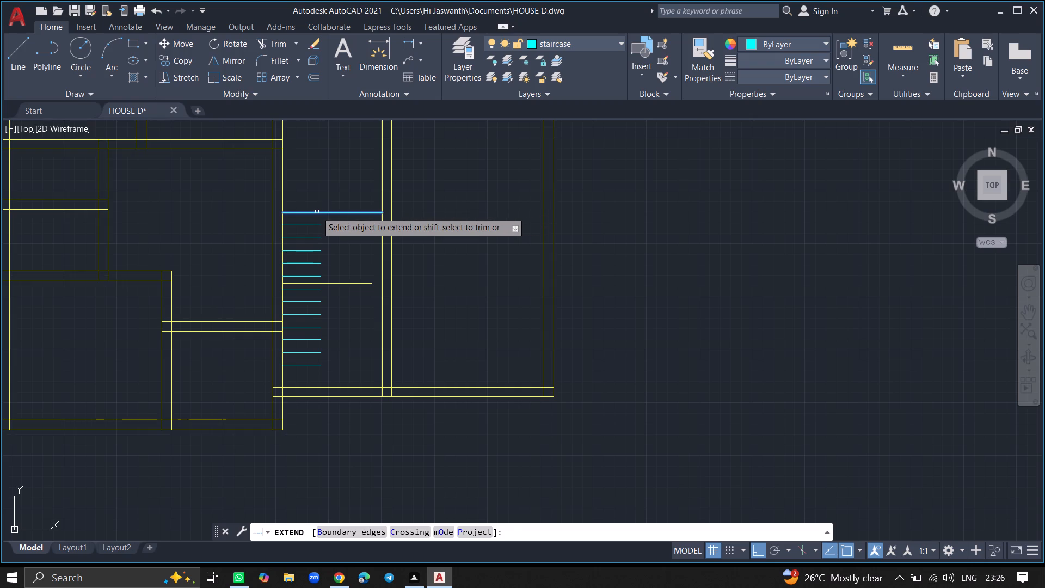
{"action": "left_click", "coordinate": [317, 212]}
{"action": "left_click", "coordinate": [316, 226]}
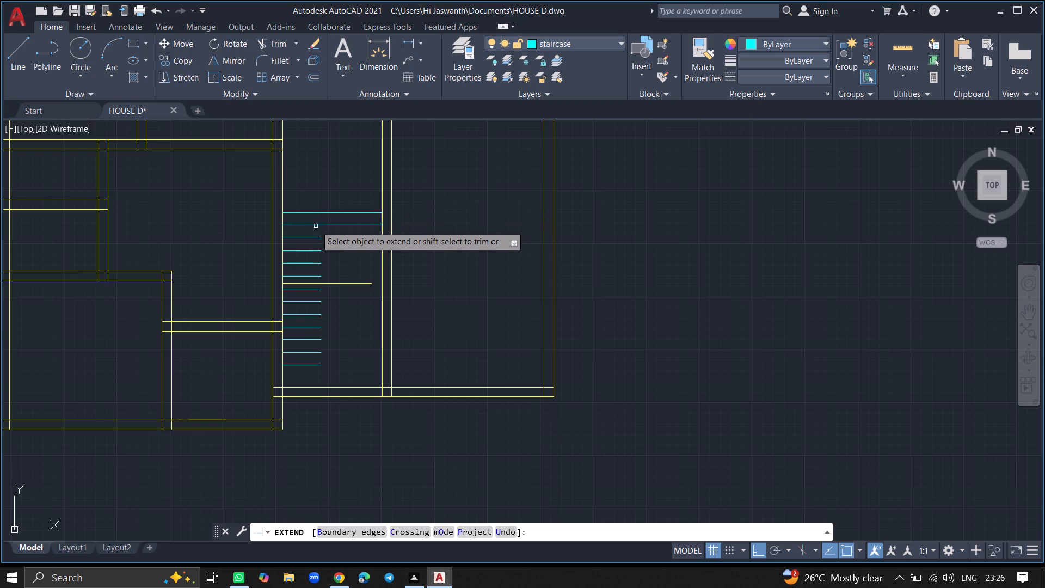
{"action": "left_click", "coordinate": [315, 238]}
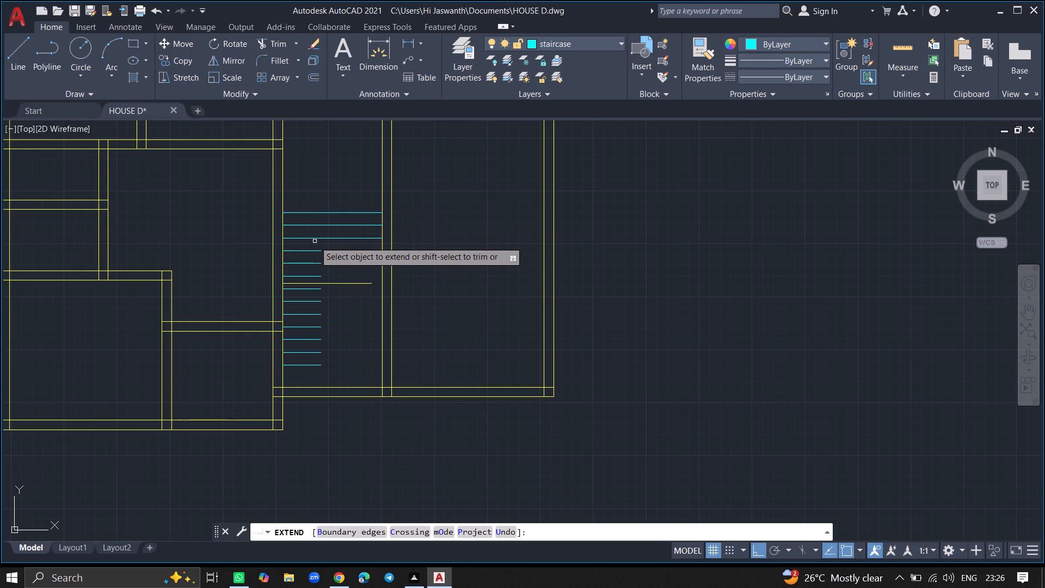
{"action": "left_click", "coordinate": [315, 250]}
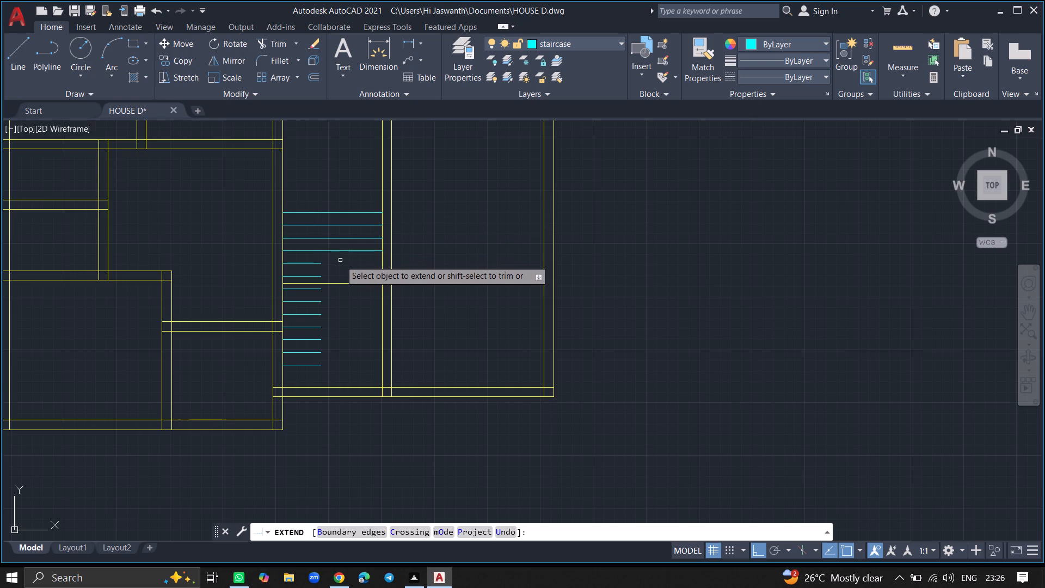
{"action": "key", "text": "Return"}
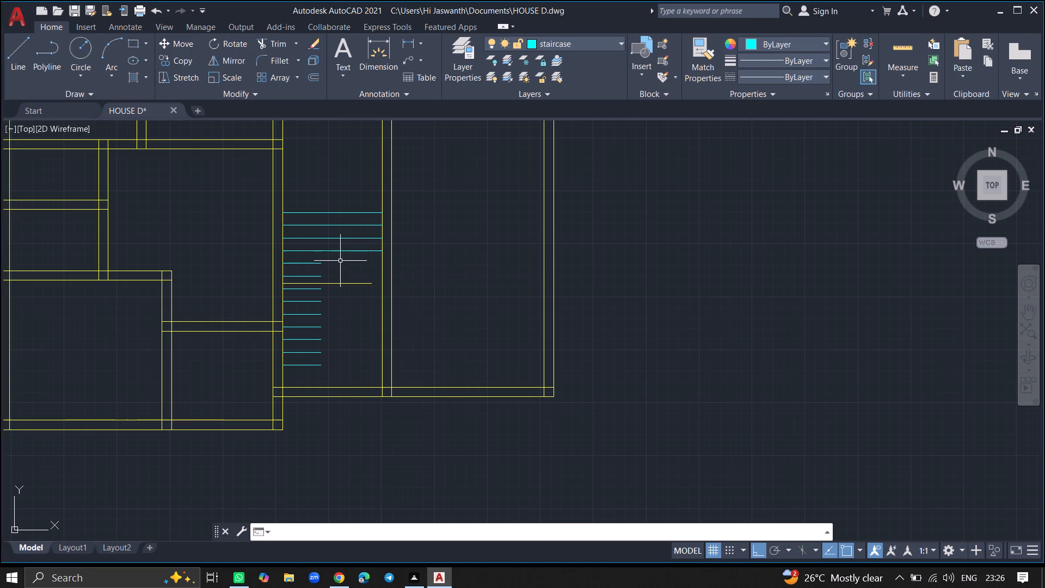
Delete the 7' horizontal walls-layer line crossing the staircase.
{"action": "left_click", "coordinate": [342, 284]}
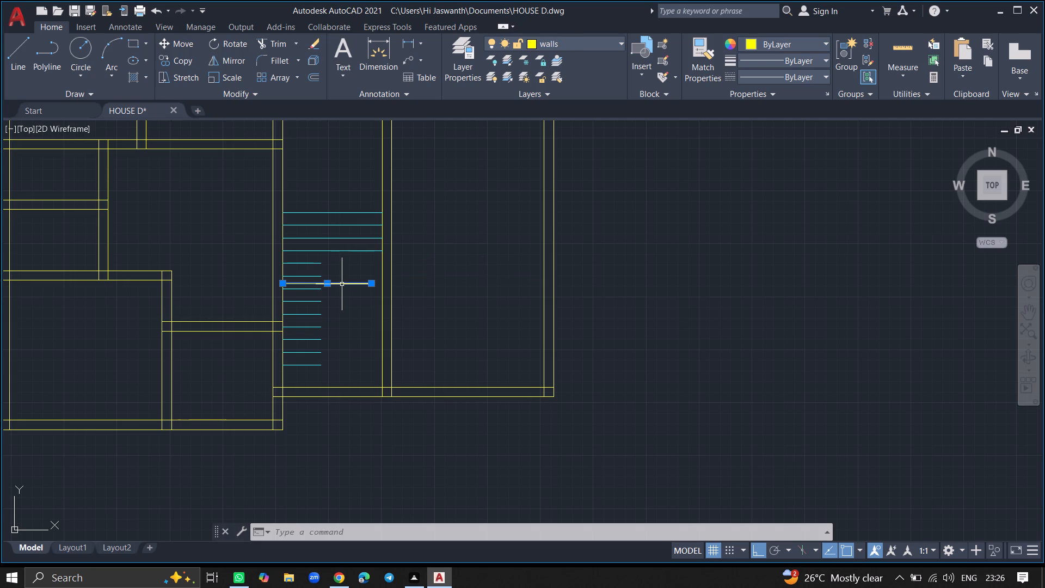
{"action": "key", "text": "Delete"}
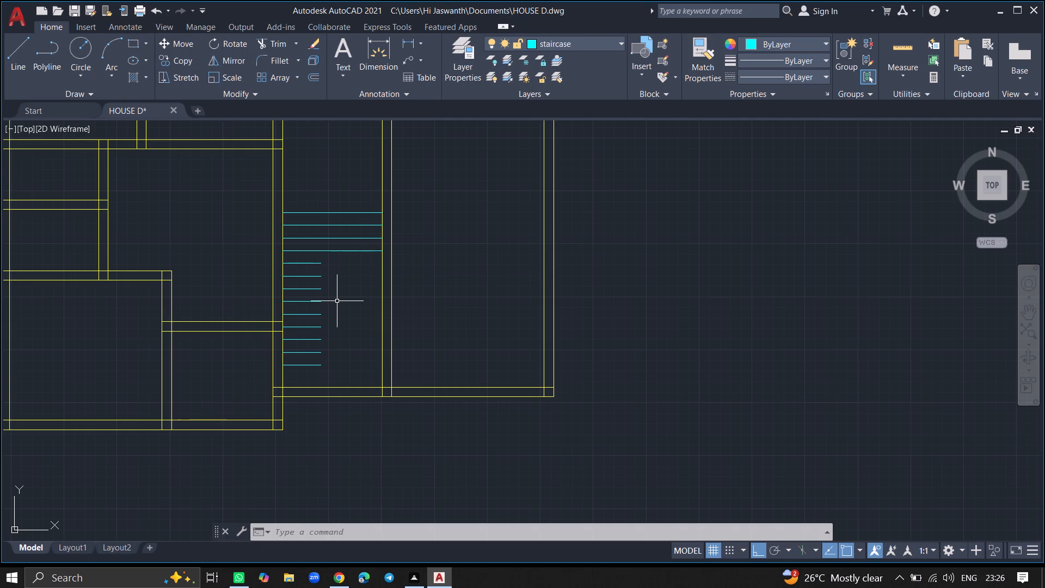
Draw a 6" wide, 12' tall rectangle along the right ends of the short stair lines, from the top stair line to the lowest.
{"action": "type", "text": "REC"}
{"action": "key", "text": "Return"}
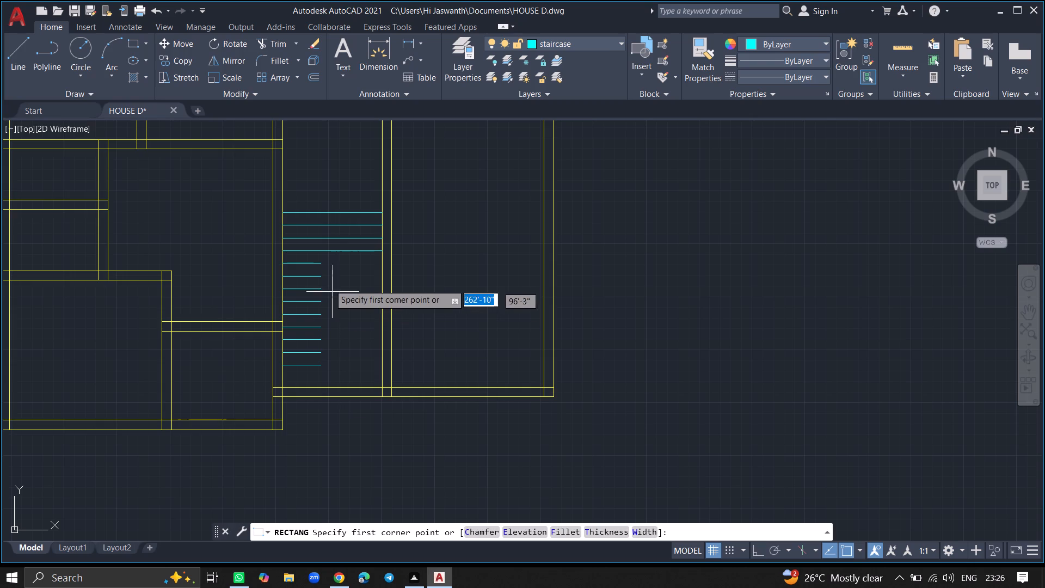
{"action": "left_click", "coordinate": [319, 212]}
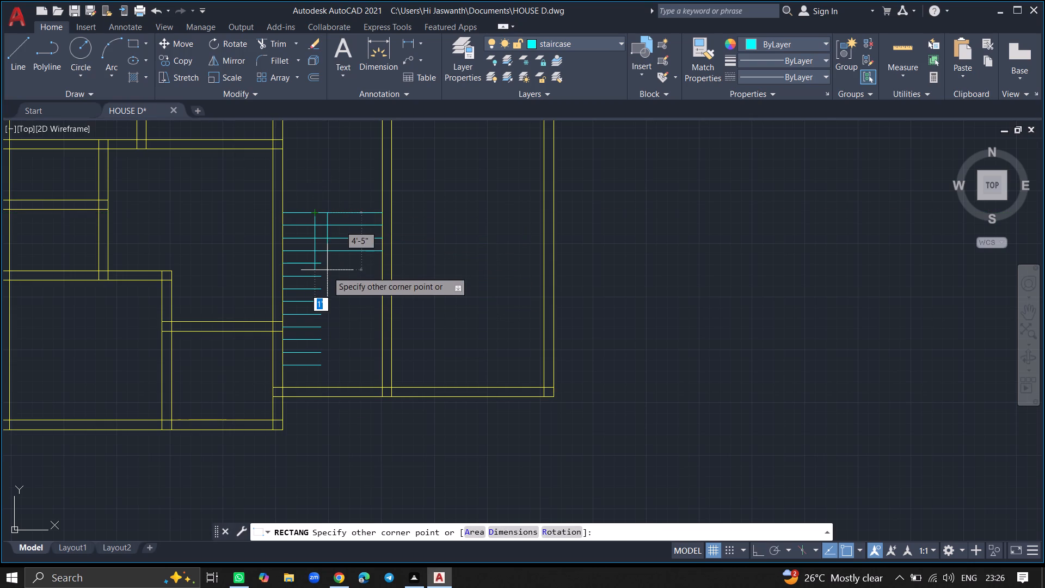
{"action": "left_click", "coordinate": [324, 366]}
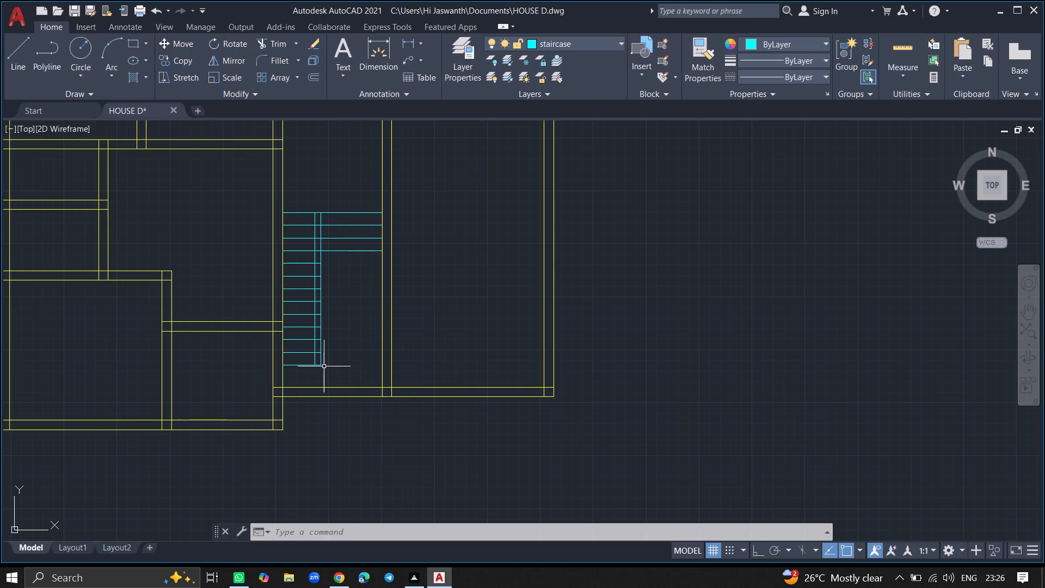
{"action": "key", "text": "Return"}
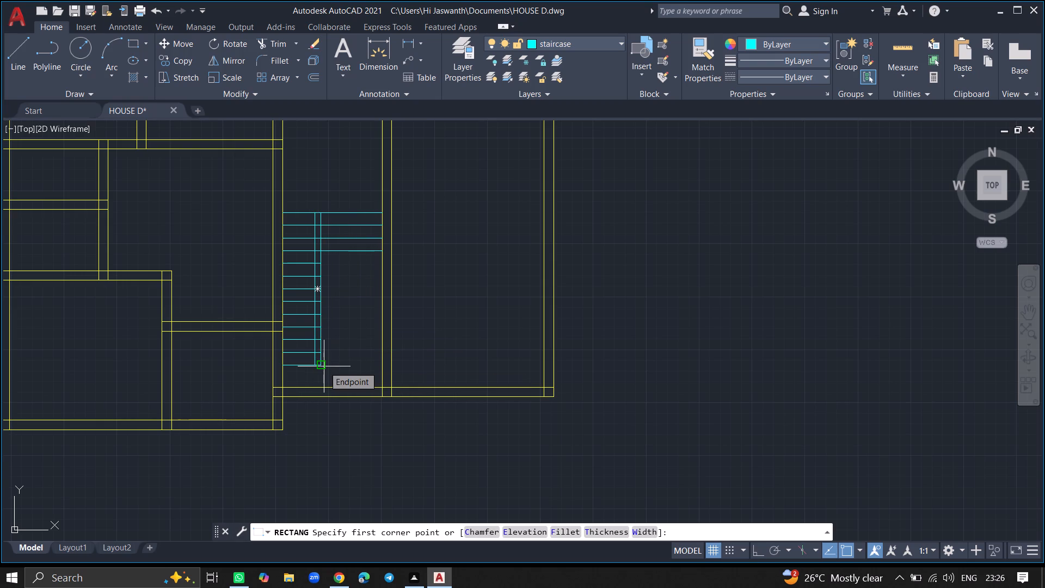
{"action": "key", "text": "Escape"}
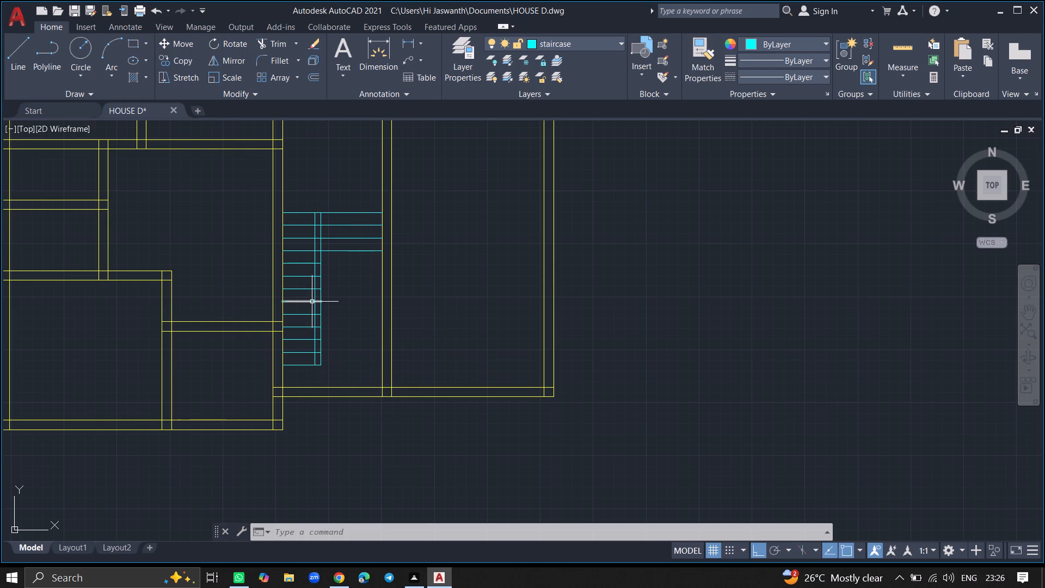
Move the narrow stair rectangle rightward so its left edge sits on the right ends of the short stair lines.
{"action": "left_click", "coordinate": [314, 302]}
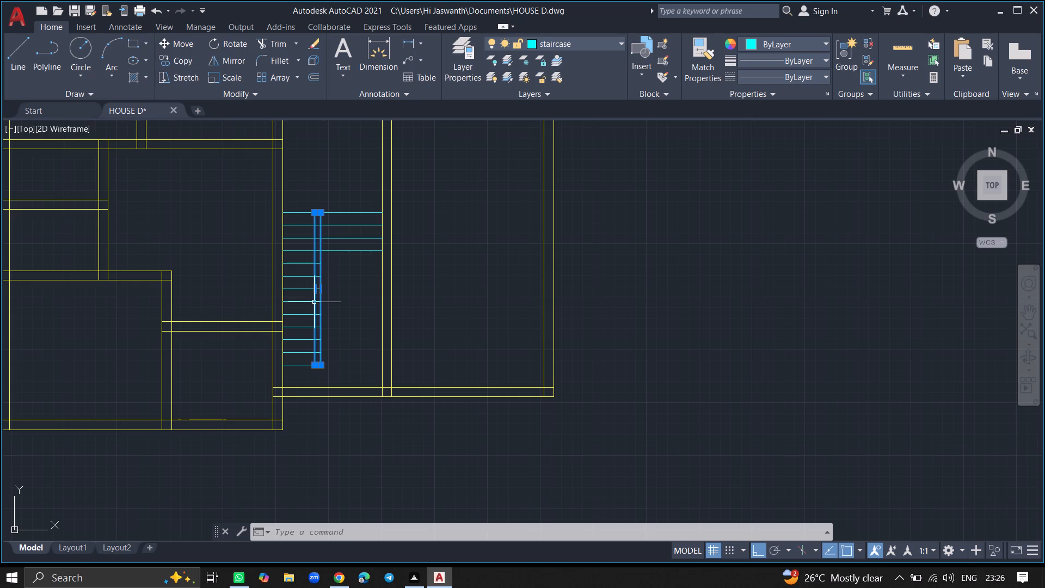
{"action": "type", "text": "MOVE"}
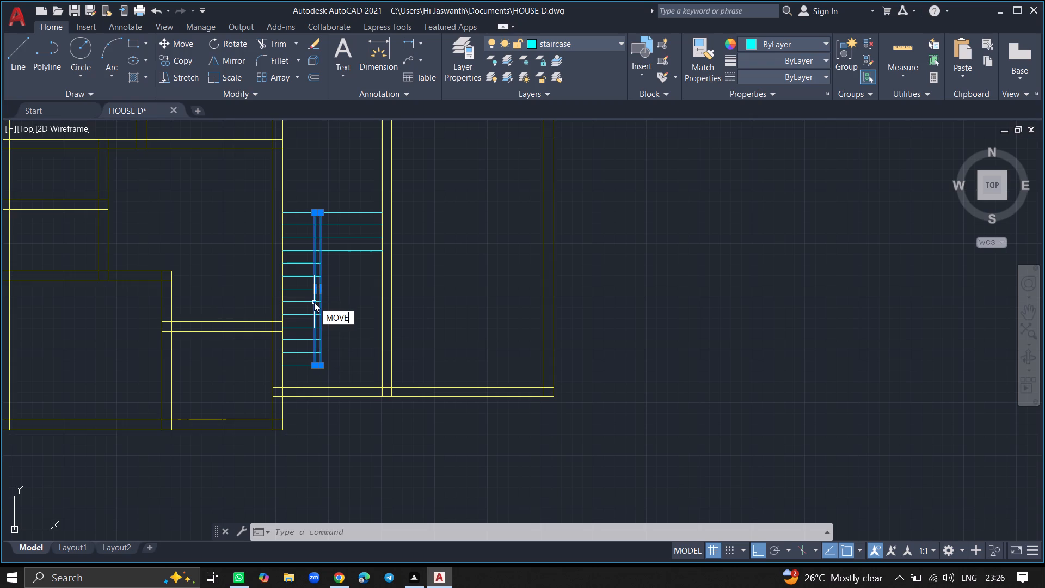
{"action": "key", "text": "Return"}
{"action": "left_click", "coordinate": [314, 302]}
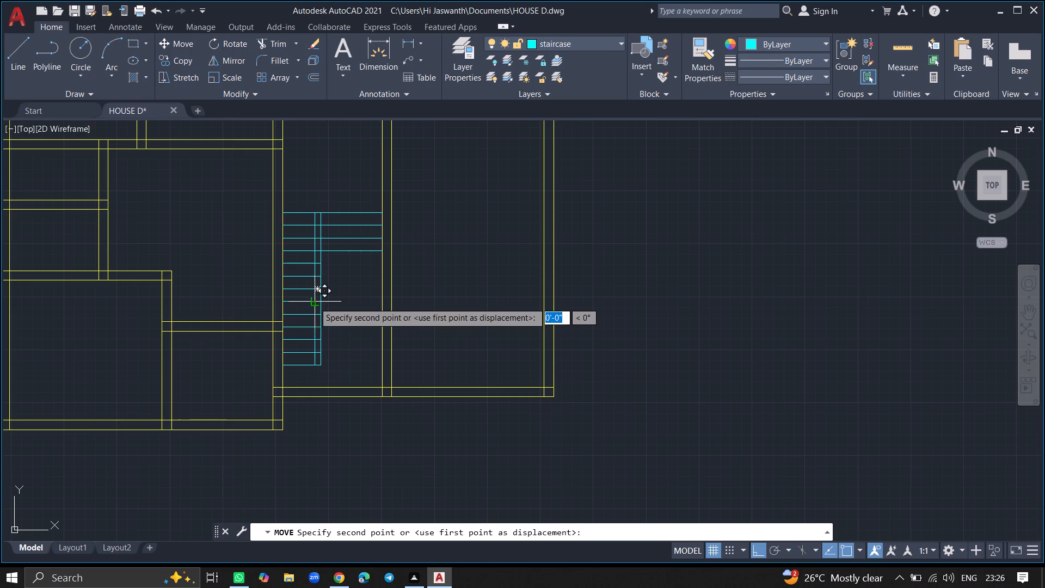
{"action": "left_click", "coordinate": [323, 303]}
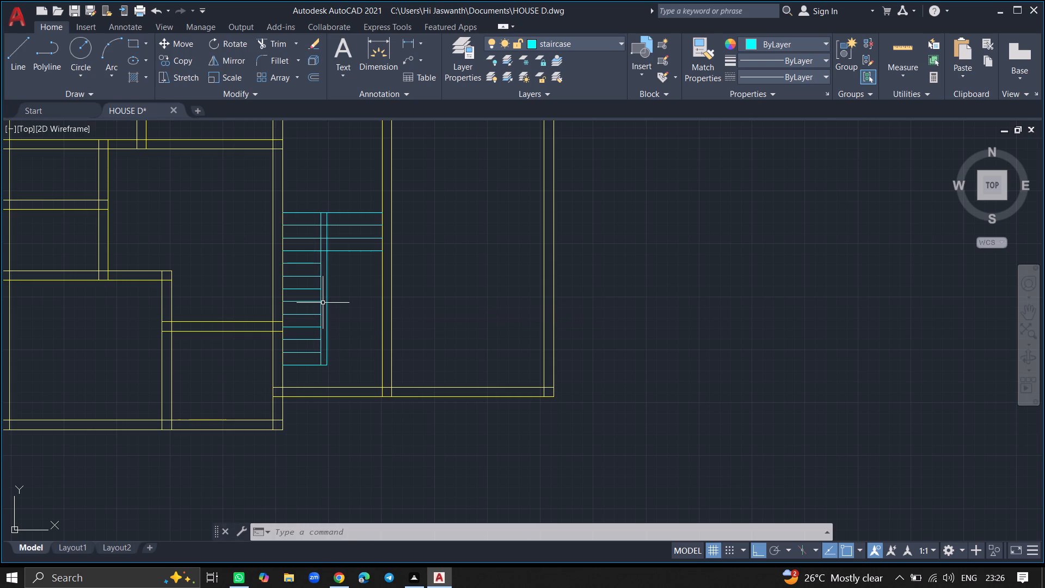
{"action": "key", "text": "Return"}
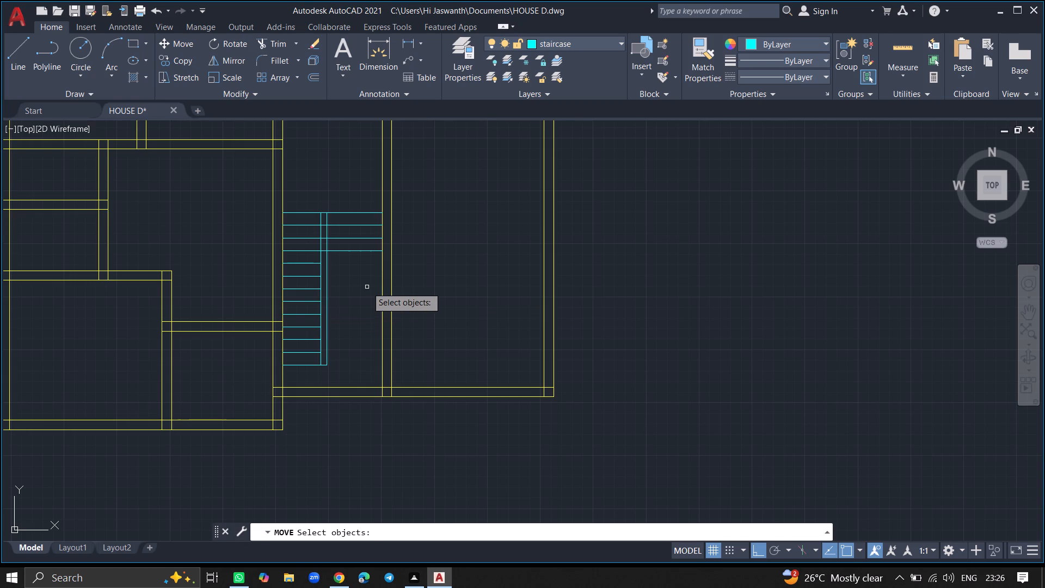
{"action": "key", "text": "Escape"}
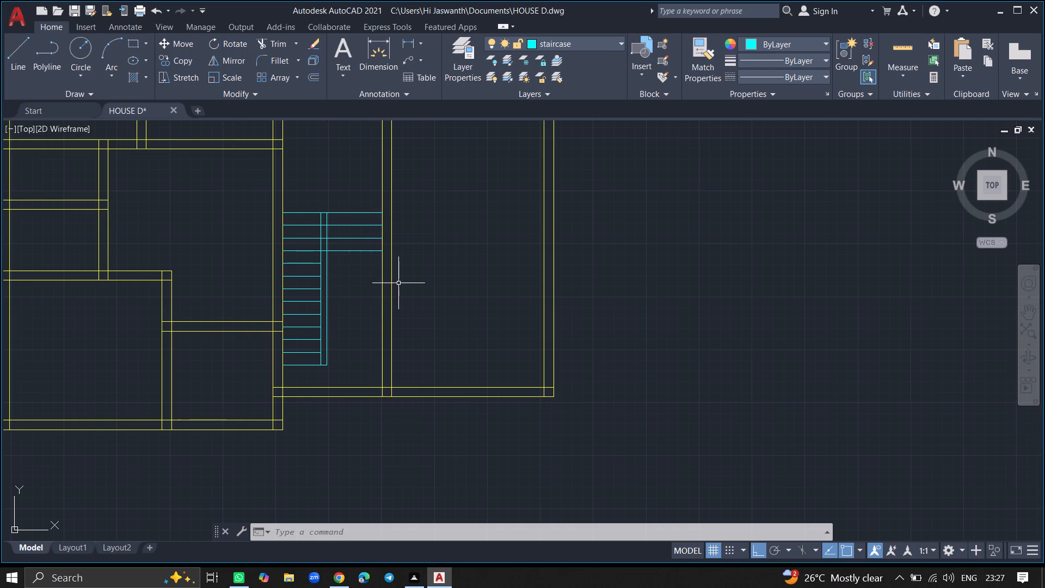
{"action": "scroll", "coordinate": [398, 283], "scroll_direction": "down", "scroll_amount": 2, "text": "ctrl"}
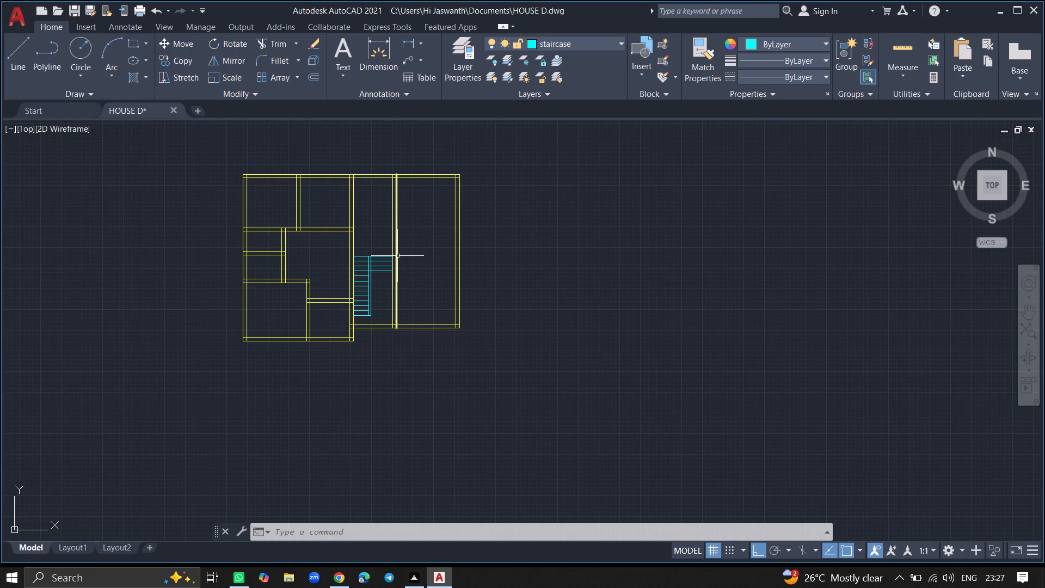
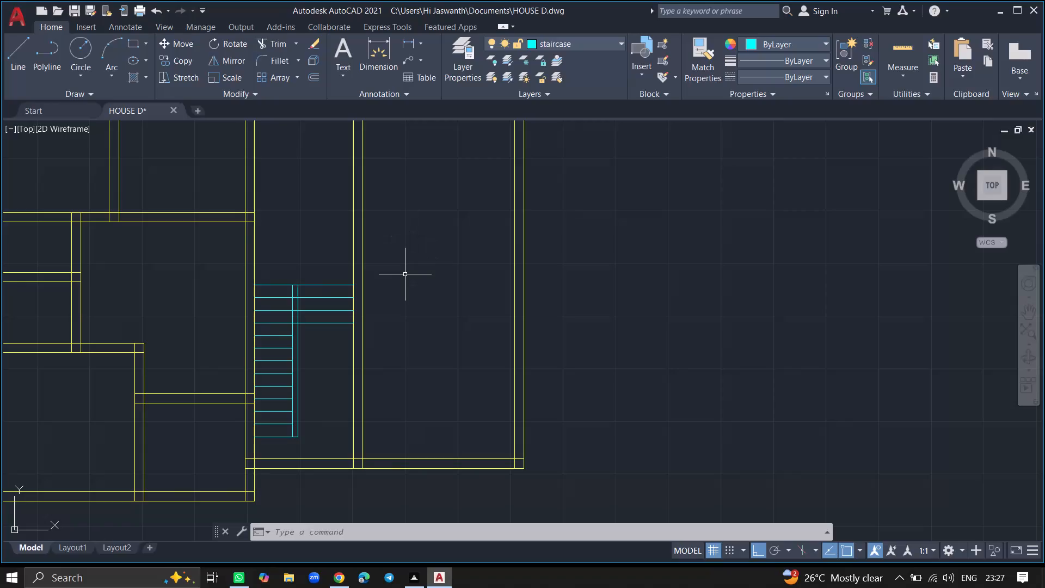
Draw a short line across the thickness of the partition wall, continuing the top stair line to the wall's far face.
{"action": "key", "text": "l"}
{"action": "key", "text": "Return"}
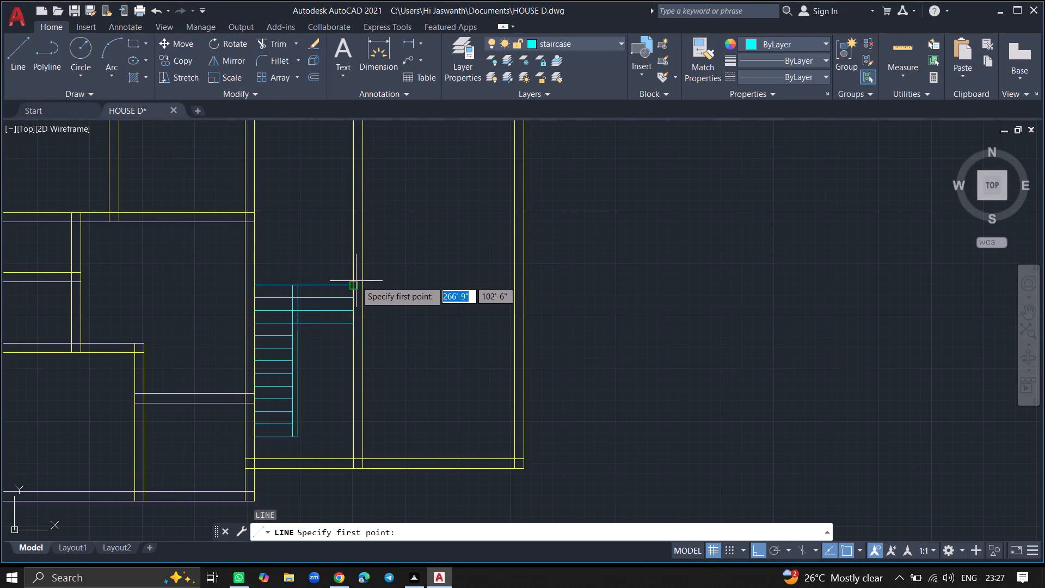
{"action": "left_click", "coordinate": [354, 284]}
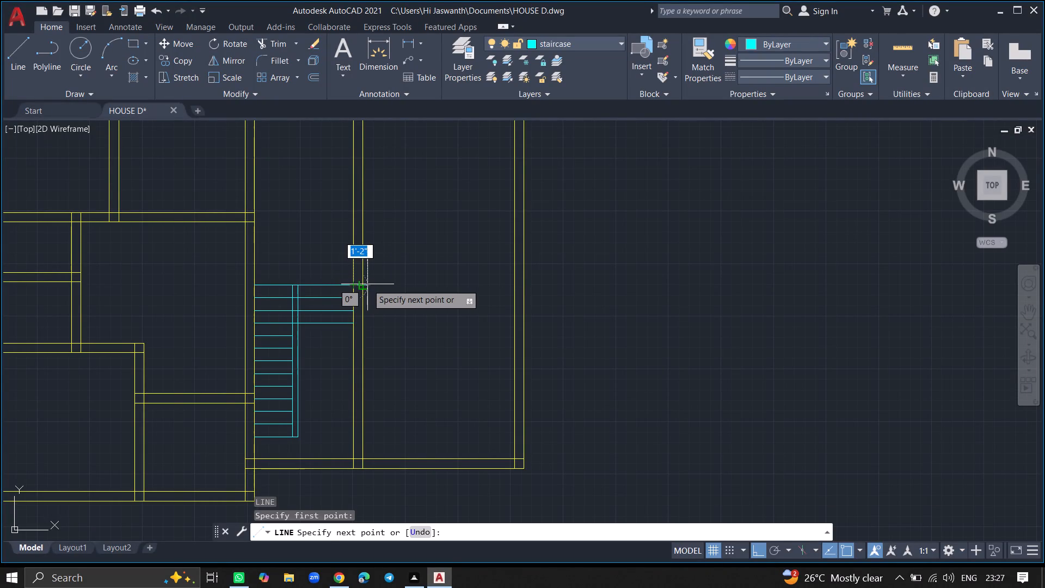
{"action": "left_click", "coordinate": [362, 284]}
{"action": "key", "text": "Return"}
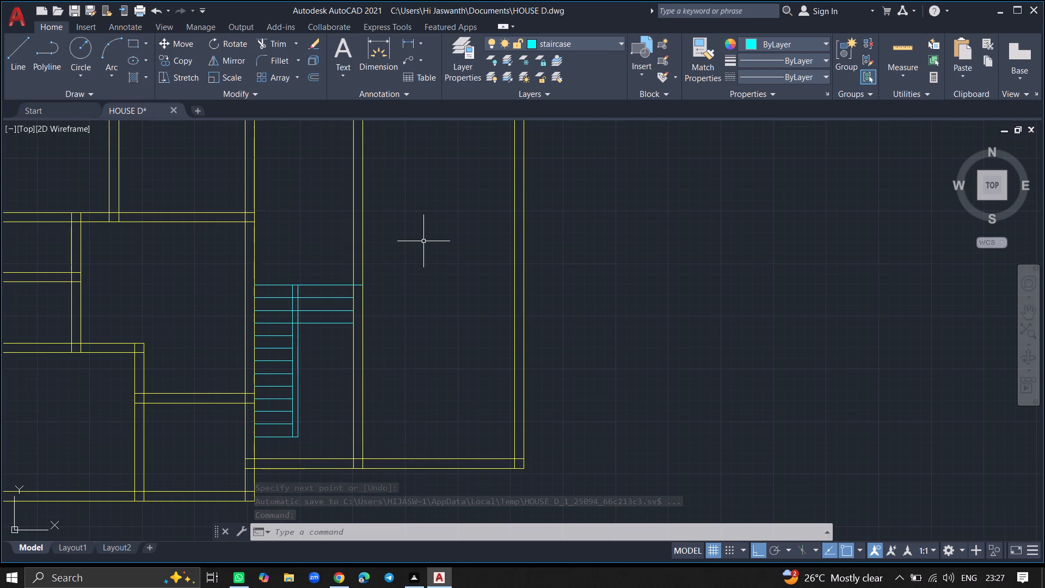
Trim away both lines of the partition wall above the top stair line.
{"action": "type", "text": "TRIM"}
{"action": "key", "text": "Return"}
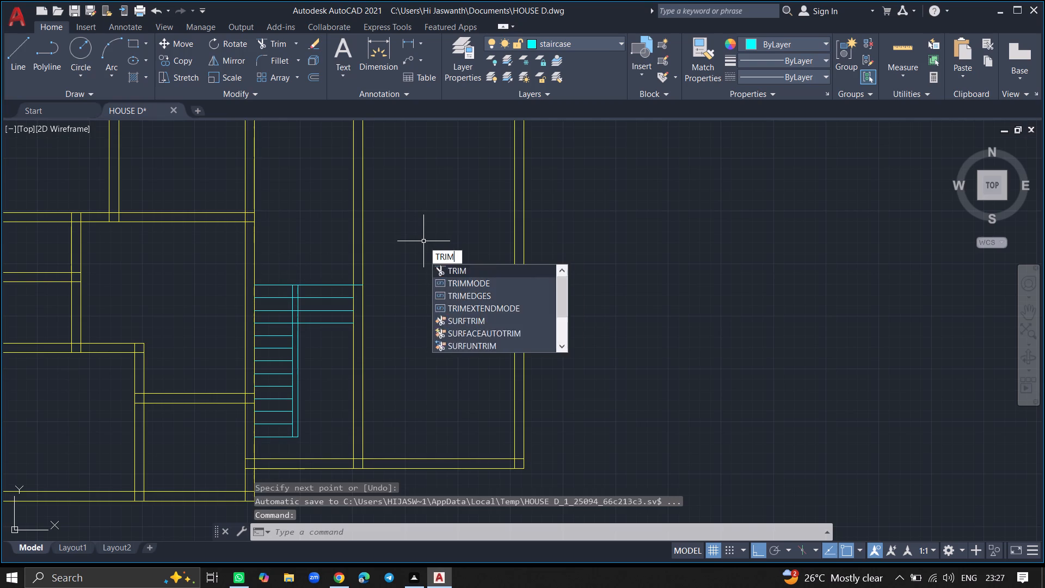
{"action": "left_click", "coordinate": [362, 240]}
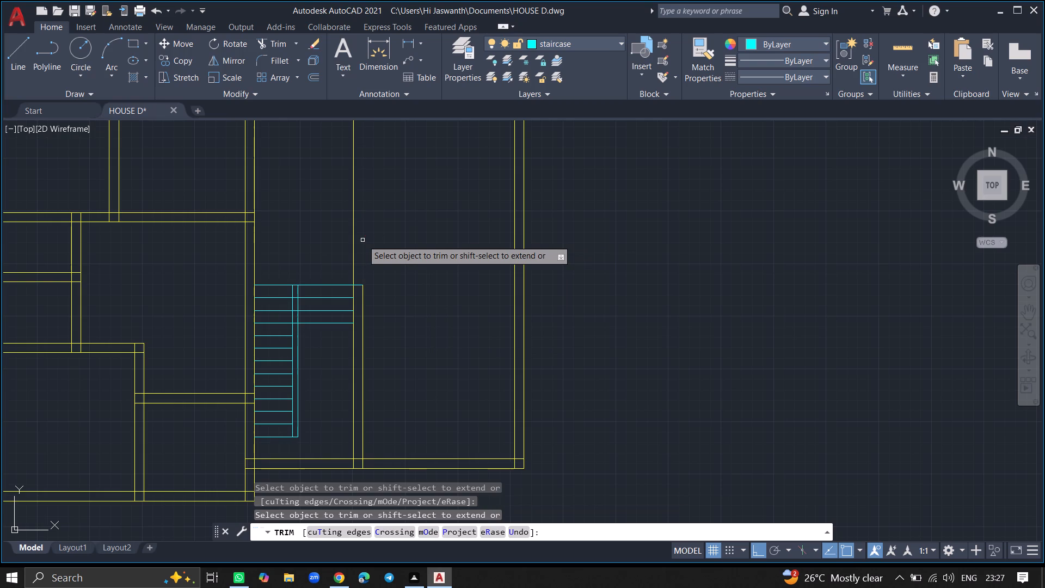
{"action": "left_click", "coordinate": [354, 240]}
{"action": "key", "text": "Return"}
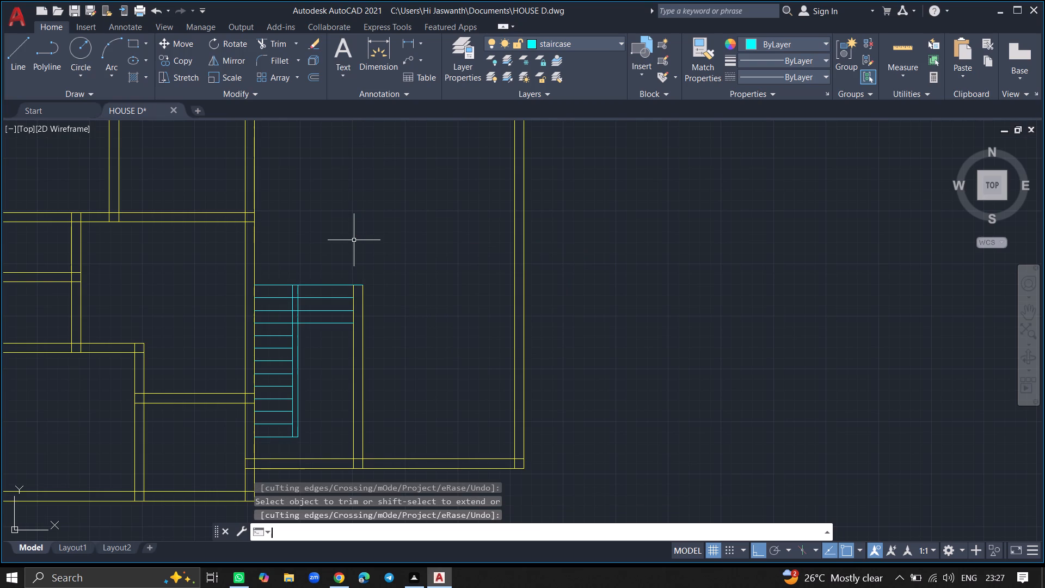
Make walls the current layer.
{"action": "double_click", "coordinate": [463, 63]}
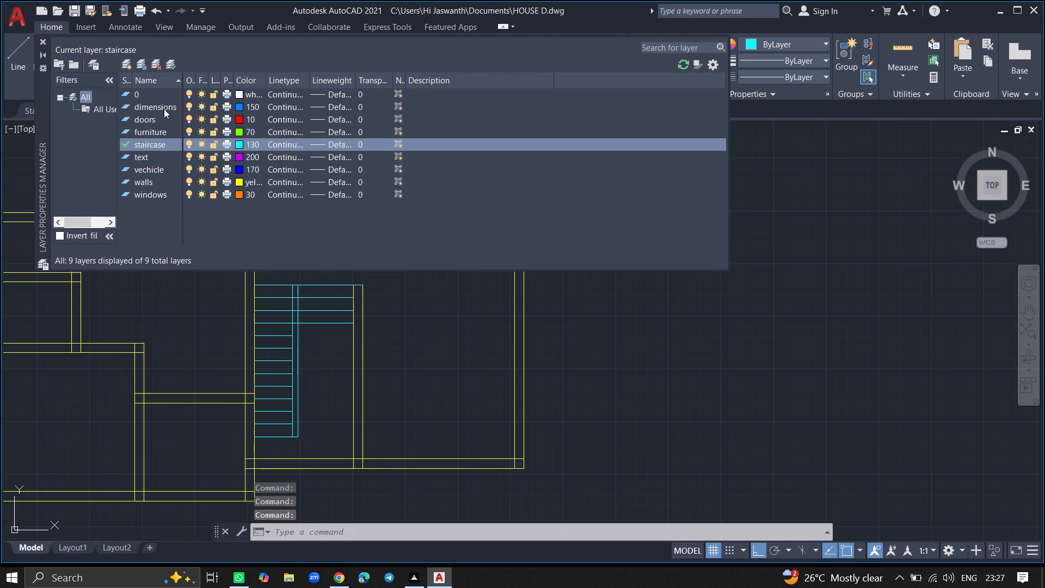
{"action": "double_click", "coordinate": [153, 181]}
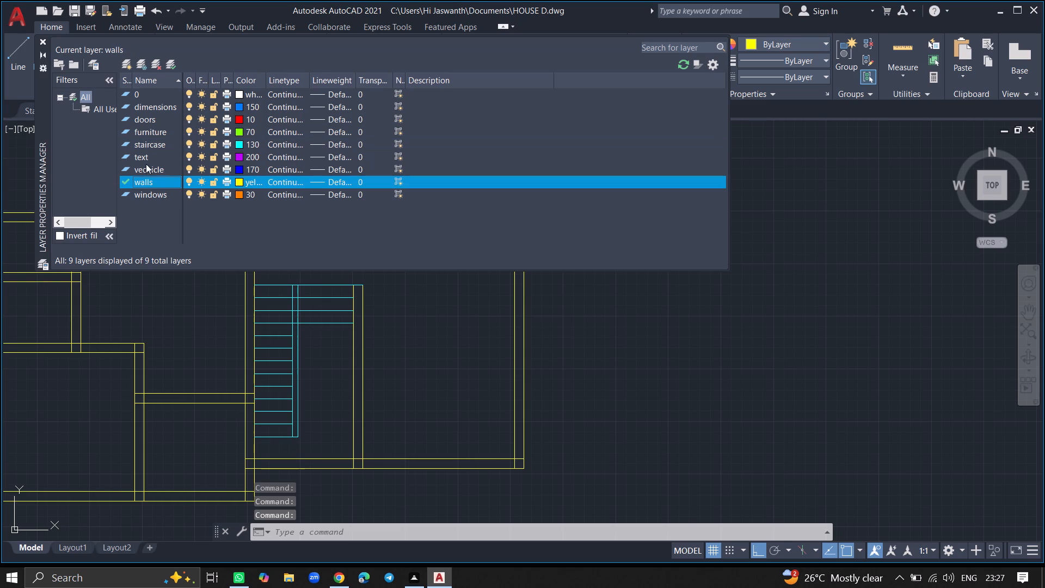
{"action": "left_click", "coordinate": [43, 38]}
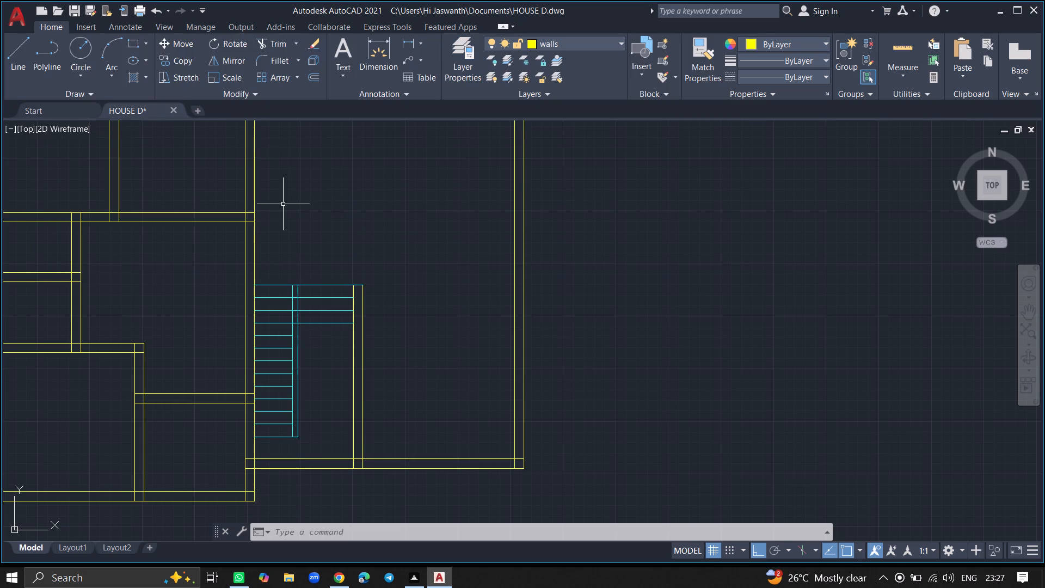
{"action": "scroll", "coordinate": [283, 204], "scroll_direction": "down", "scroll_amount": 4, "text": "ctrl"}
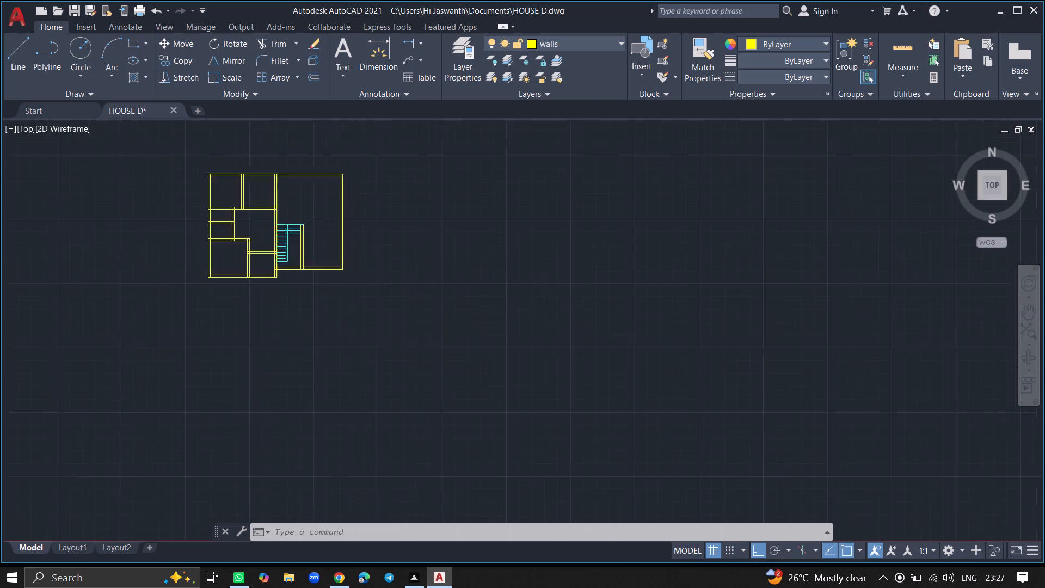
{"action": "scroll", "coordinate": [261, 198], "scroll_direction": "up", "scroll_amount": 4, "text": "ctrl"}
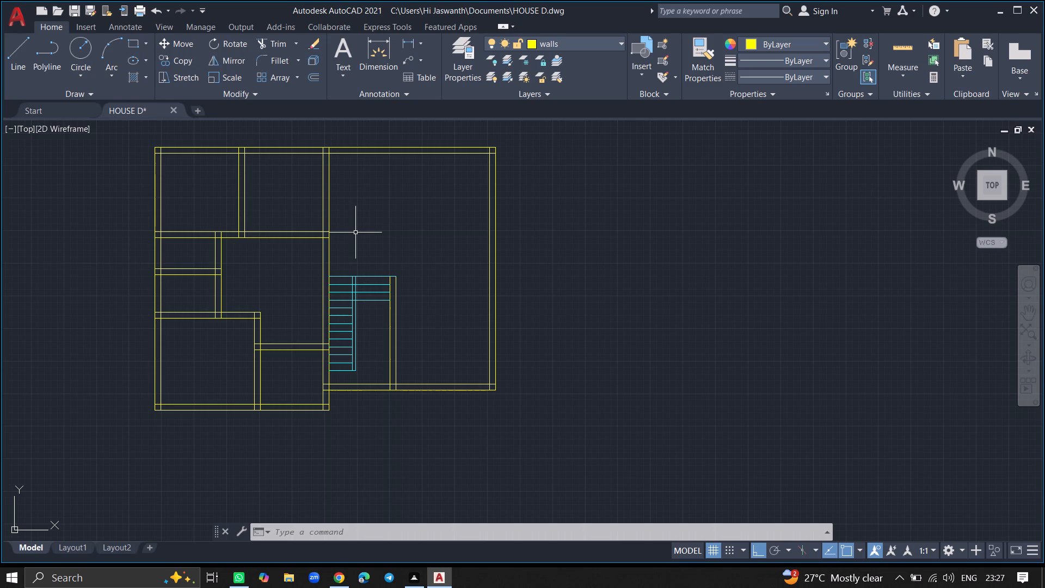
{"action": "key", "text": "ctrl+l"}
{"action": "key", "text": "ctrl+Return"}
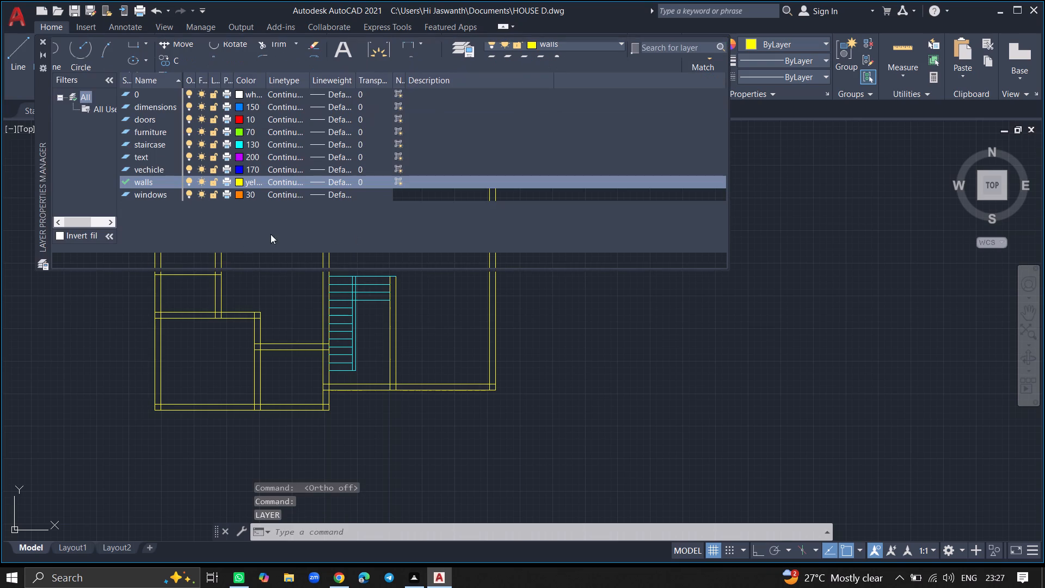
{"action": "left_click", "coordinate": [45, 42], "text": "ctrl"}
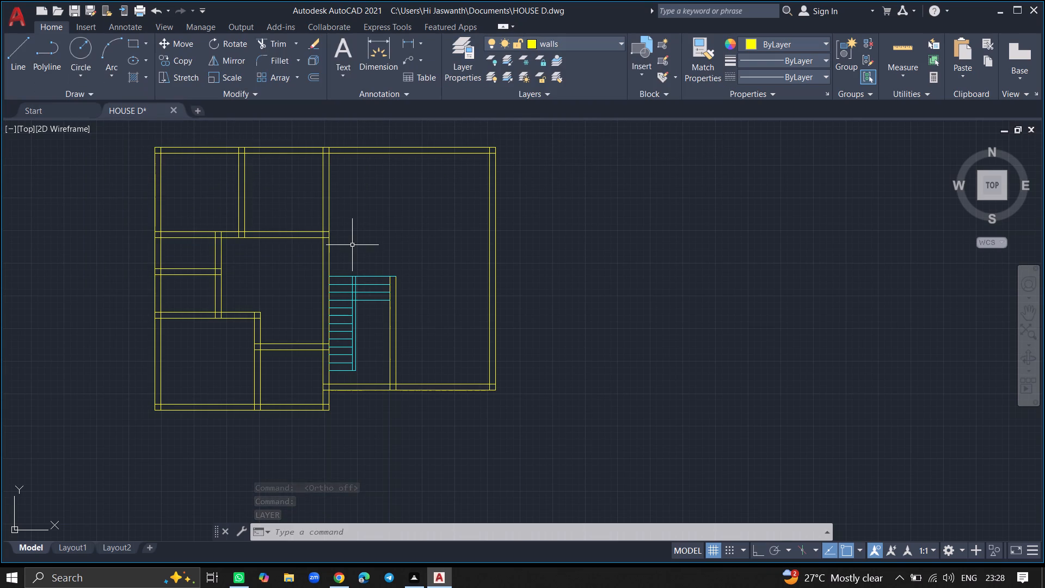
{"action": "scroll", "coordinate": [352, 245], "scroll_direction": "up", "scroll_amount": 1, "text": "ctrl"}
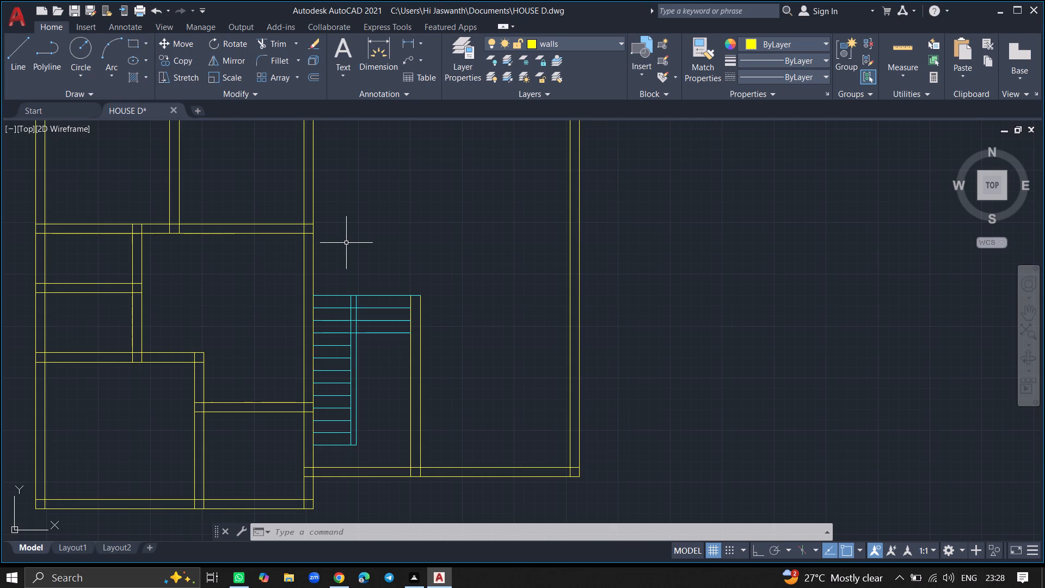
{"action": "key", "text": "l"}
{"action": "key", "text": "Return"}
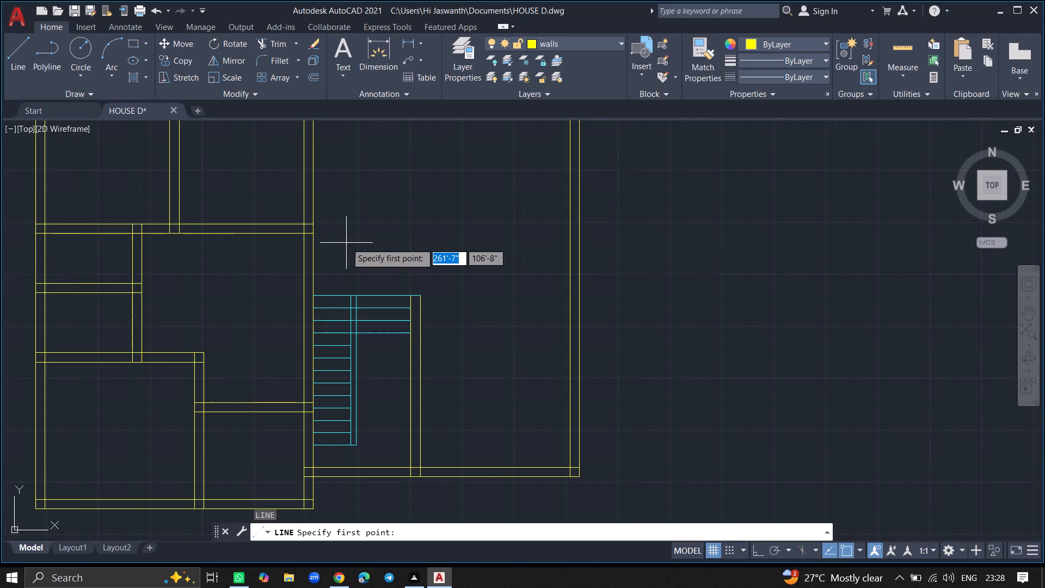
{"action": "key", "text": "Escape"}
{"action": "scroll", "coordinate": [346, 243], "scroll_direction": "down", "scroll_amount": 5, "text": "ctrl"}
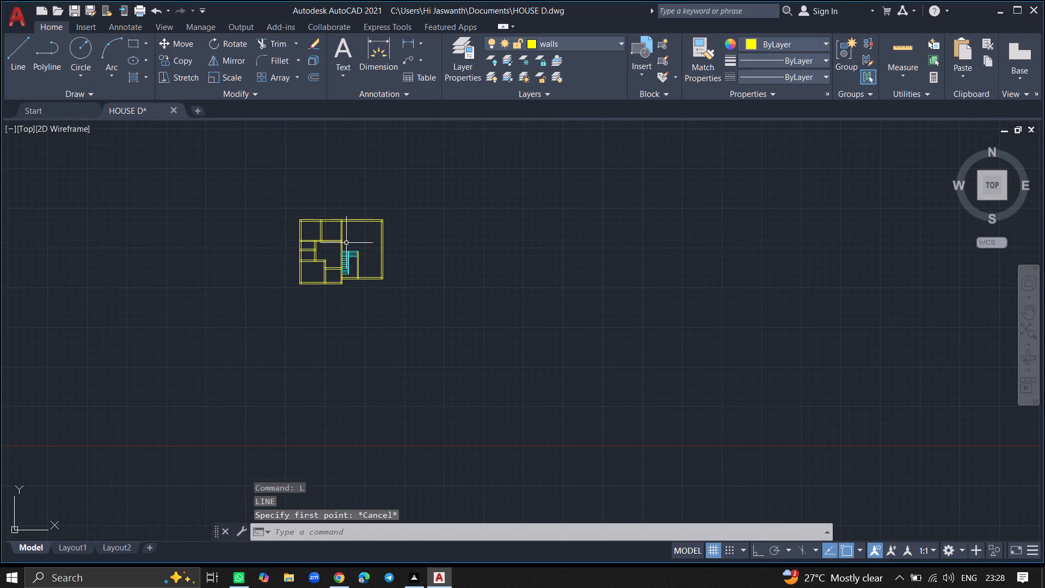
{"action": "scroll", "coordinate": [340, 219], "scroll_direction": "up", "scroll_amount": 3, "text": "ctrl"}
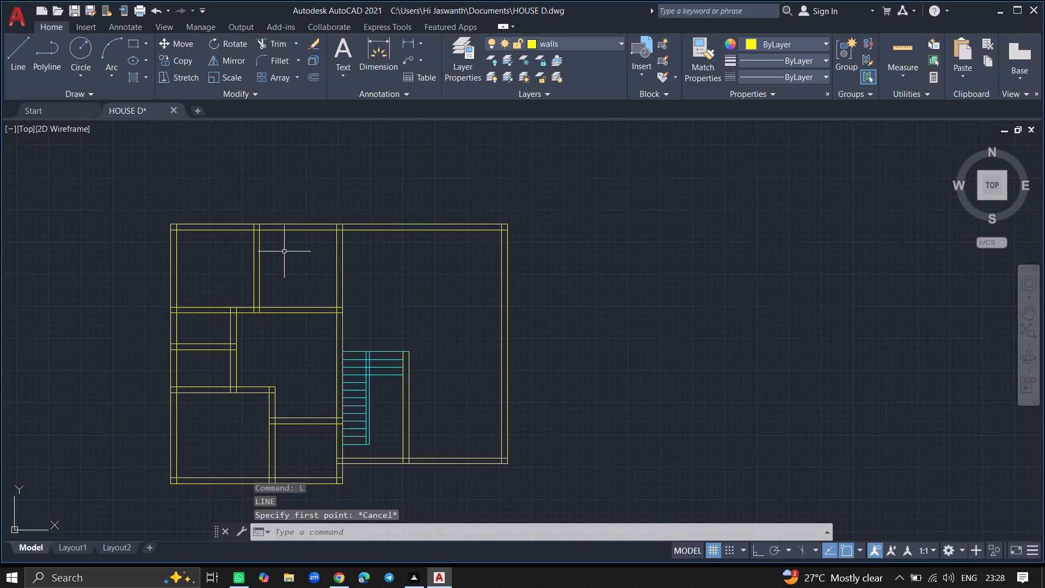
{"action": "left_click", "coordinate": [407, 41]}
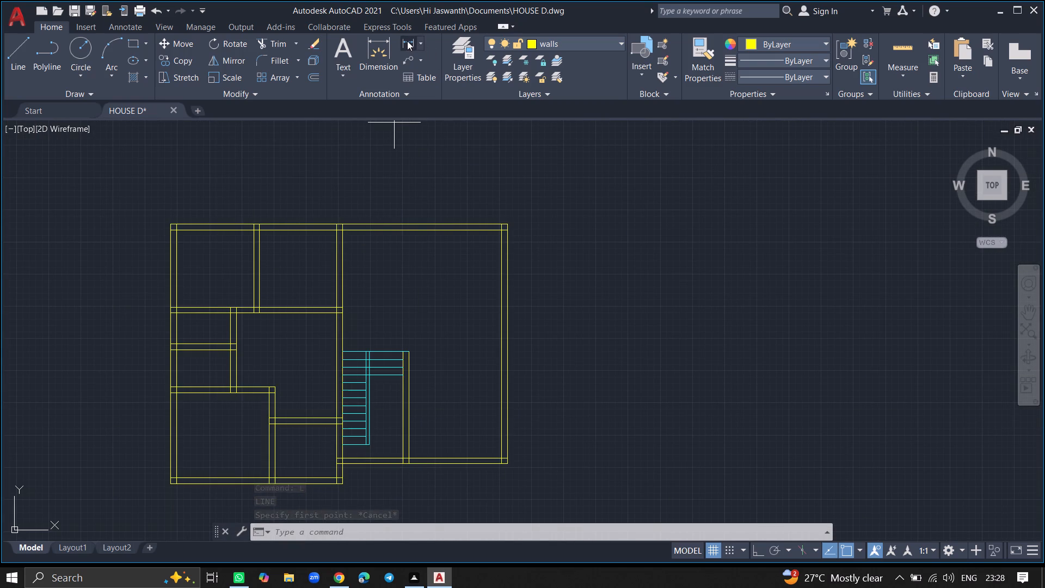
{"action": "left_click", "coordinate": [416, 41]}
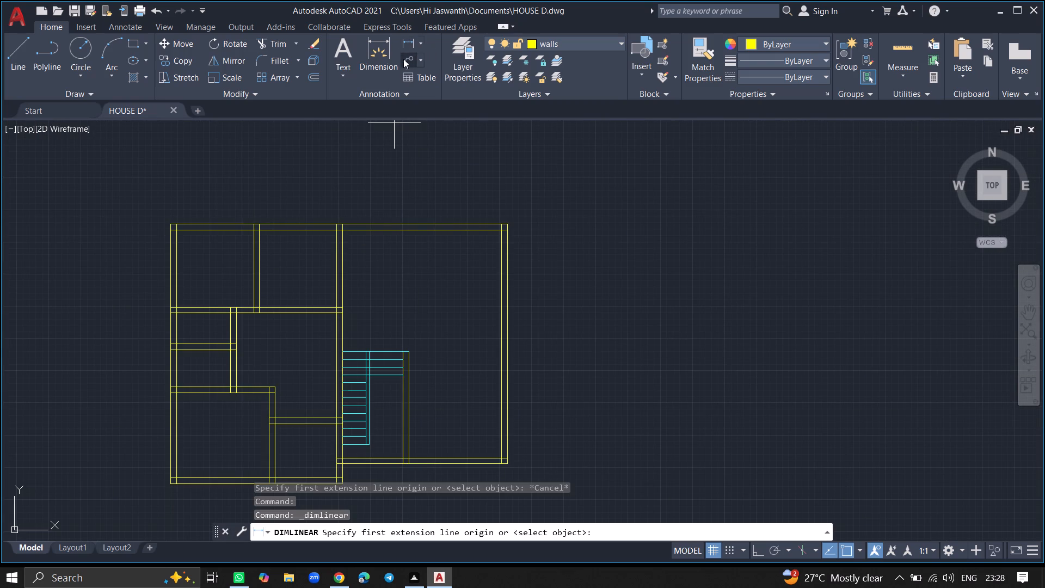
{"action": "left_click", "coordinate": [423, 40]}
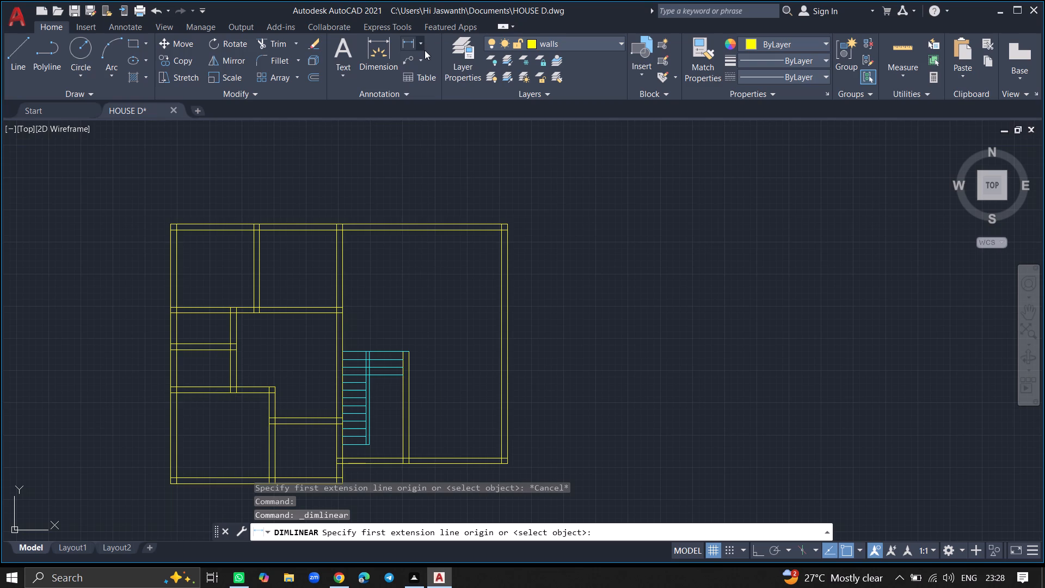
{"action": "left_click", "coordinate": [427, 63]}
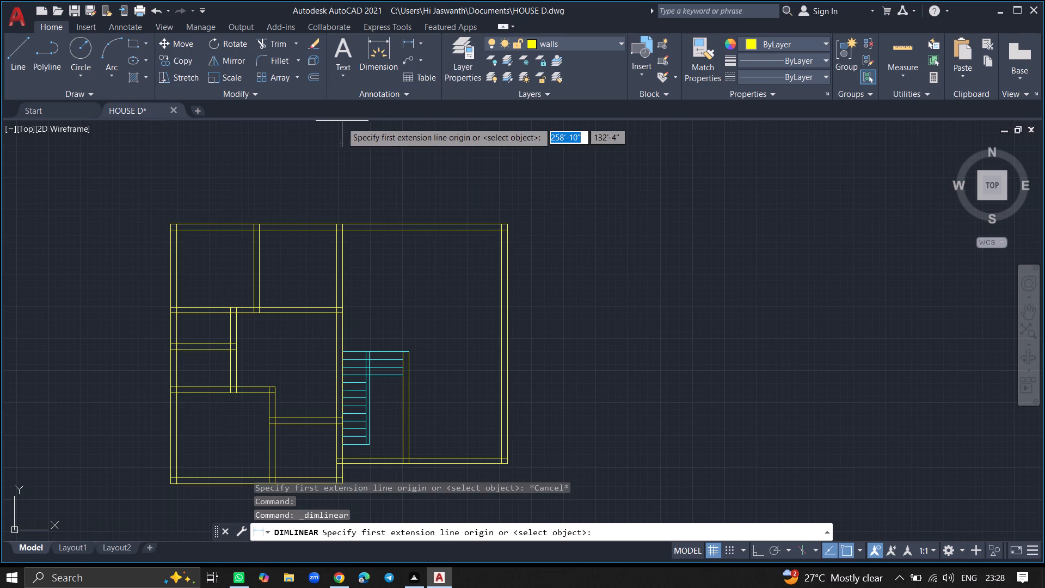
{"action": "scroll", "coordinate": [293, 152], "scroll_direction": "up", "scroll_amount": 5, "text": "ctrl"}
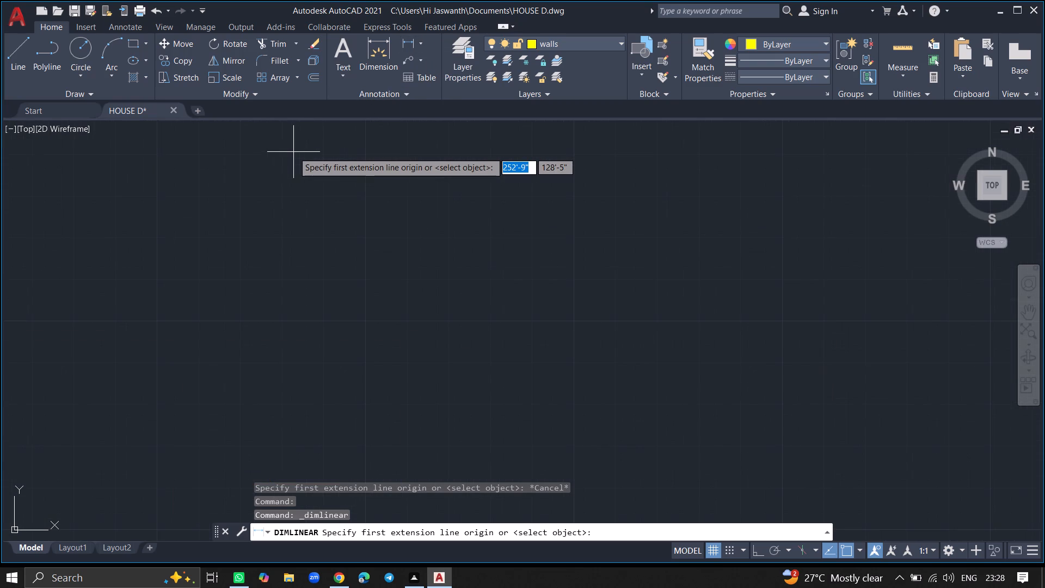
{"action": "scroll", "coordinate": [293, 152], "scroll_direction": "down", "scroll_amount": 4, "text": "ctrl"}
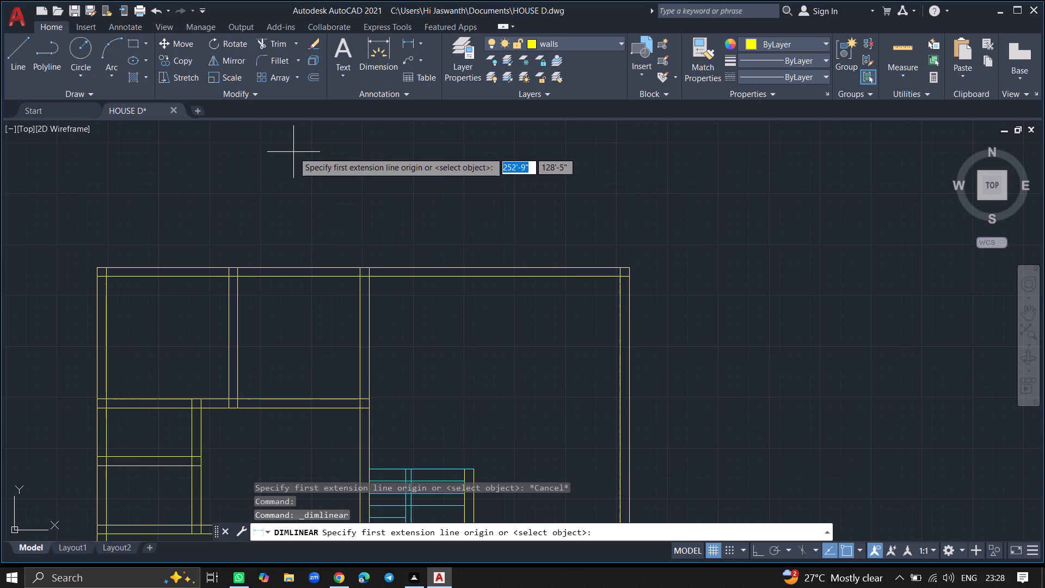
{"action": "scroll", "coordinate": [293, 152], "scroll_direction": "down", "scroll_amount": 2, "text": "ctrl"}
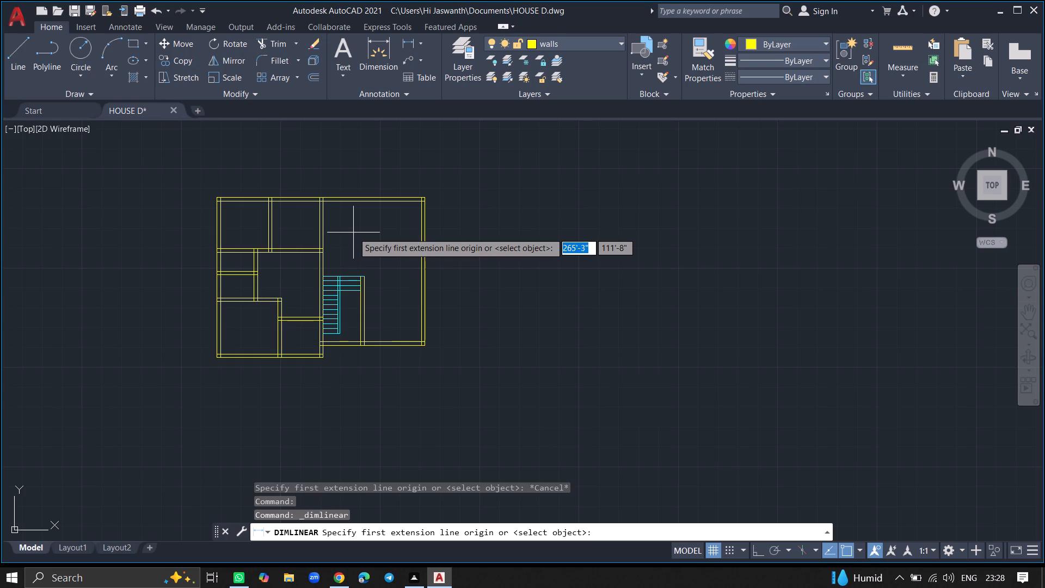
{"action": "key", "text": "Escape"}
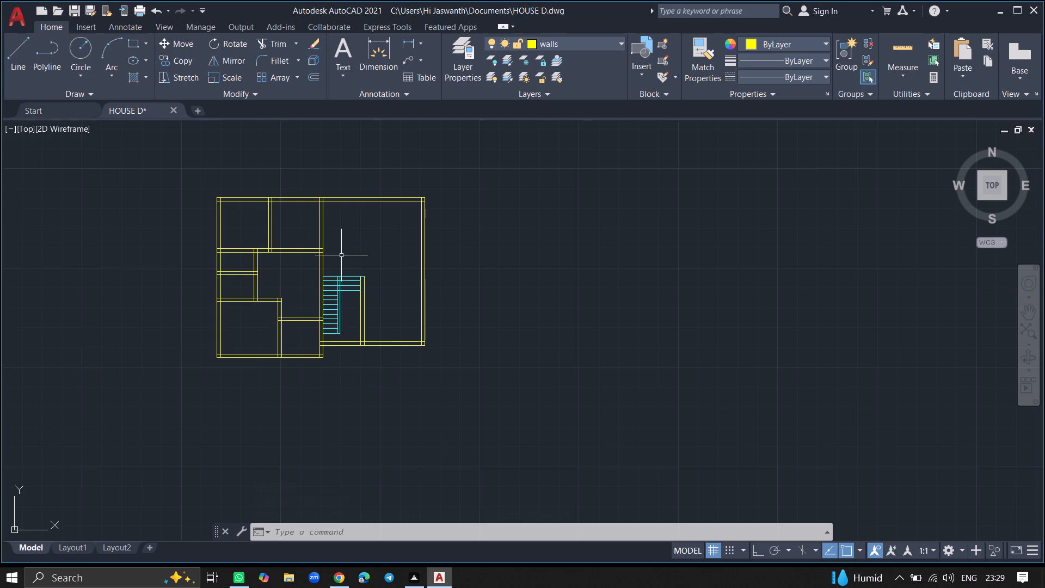
With Ortho on, draw two parallel horizontal wall lines over 9' into the large right room, continuing the upper rooms' bottom wall above the staircase.
{"action": "key", "text": "l"}
{"action": "key", "text": "Return"}
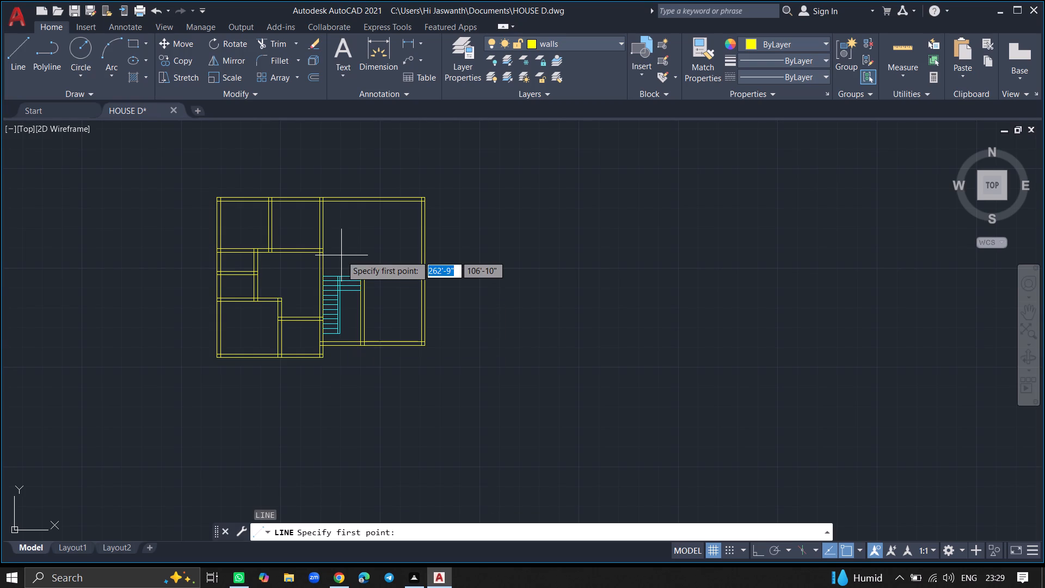
{"action": "scroll", "coordinate": [316, 249], "scroll_direction": "up", "scroll_amount": 8, "text": "ctrl"}
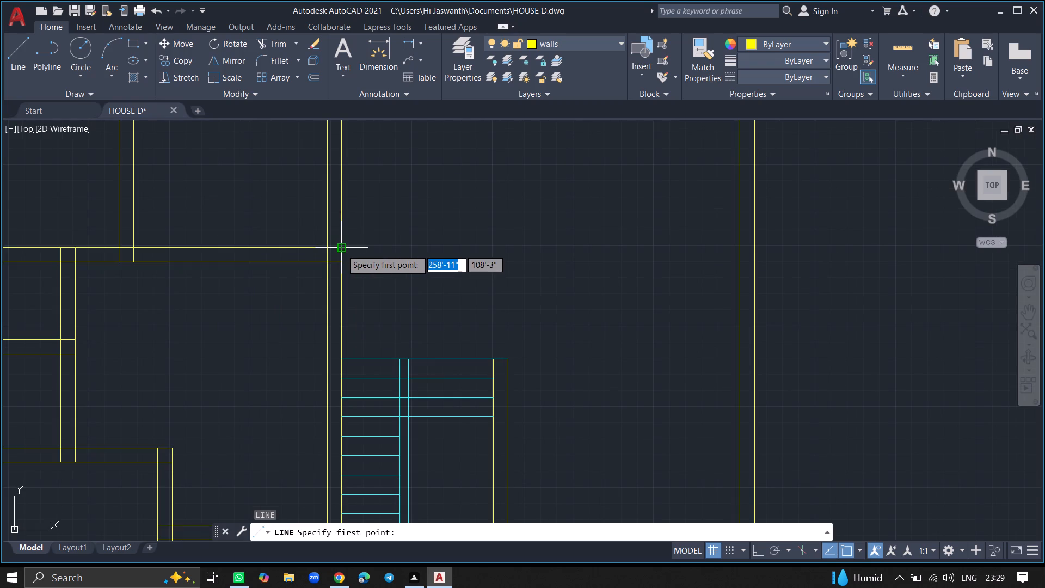
{"action": "left_click", "coordinate": [341, 249]}
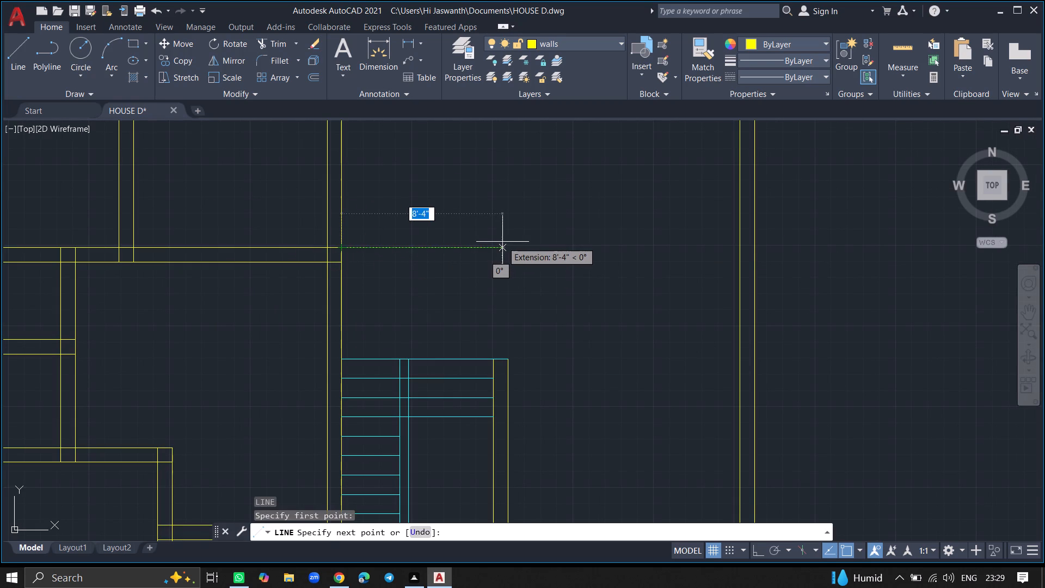
{"action": "key", "text": "F8"}
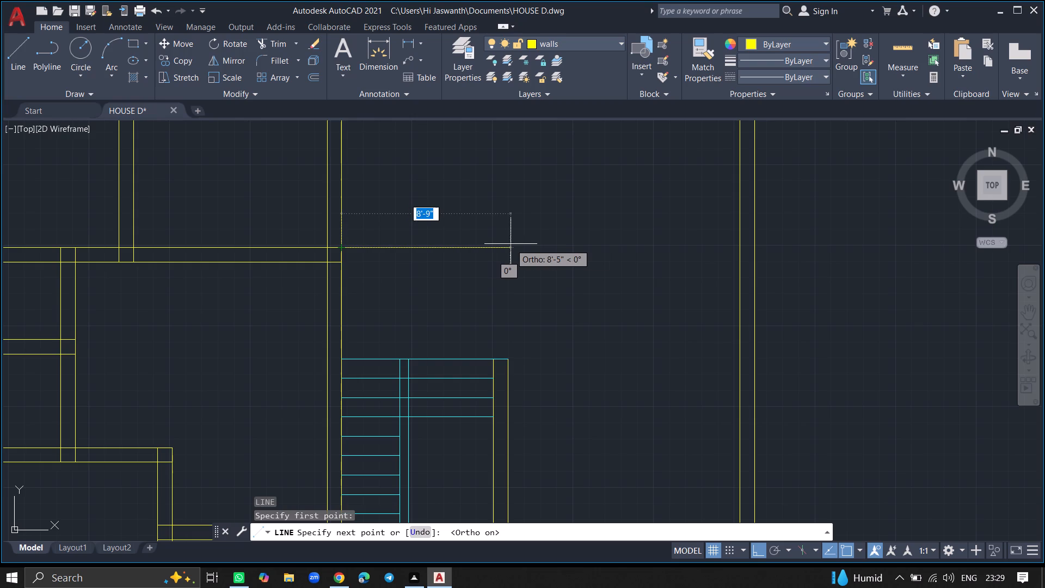
{"action": "left_click", "coordinate": [517, 246]}
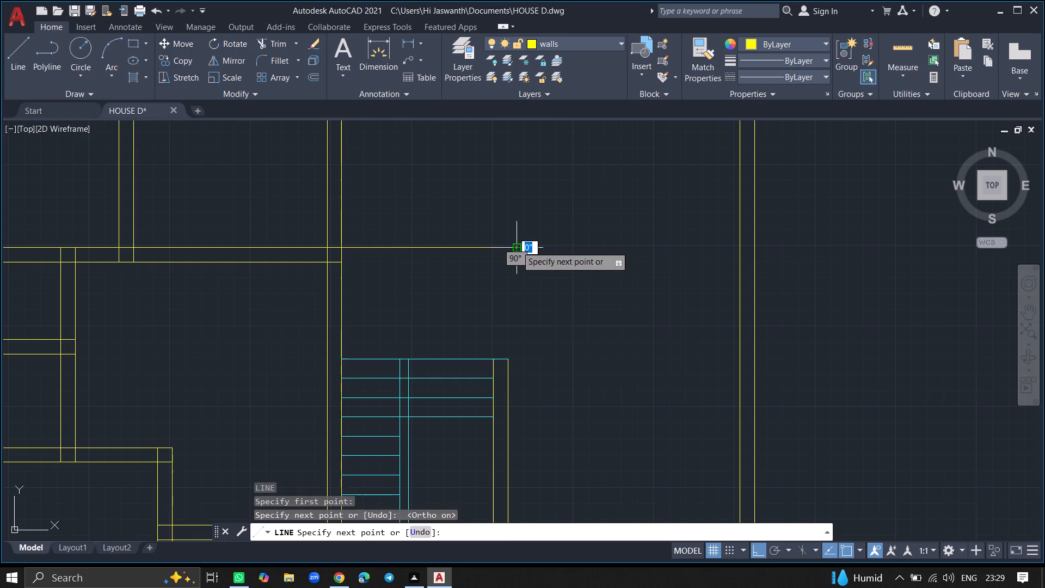
{"action": "key", "text": "Return"}
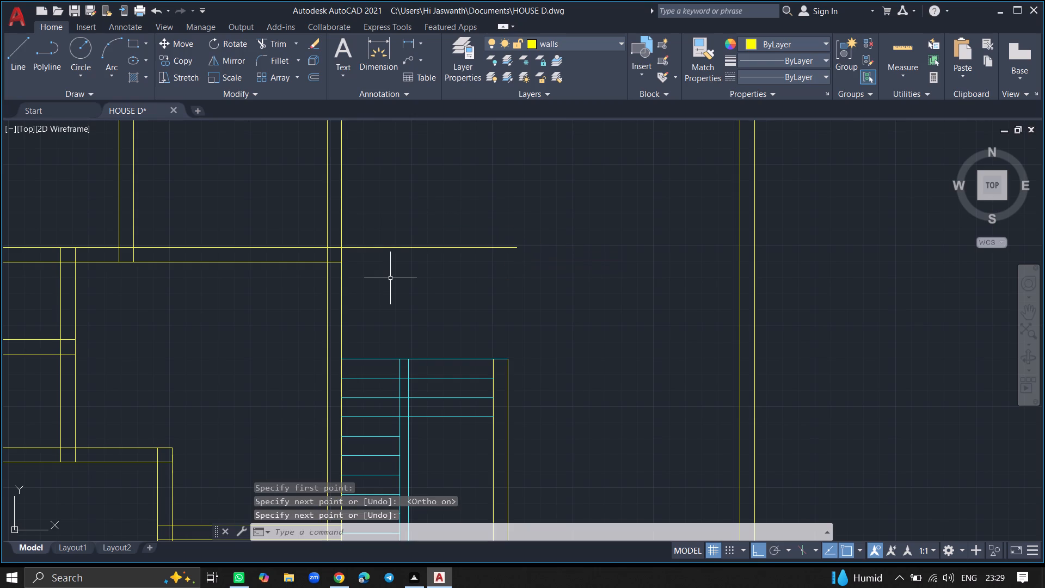
{"action": "key", "text": "l"}
{"action": "key", "text": "Return"}
{"action": "left_click", "coordinate": [340, 260]}
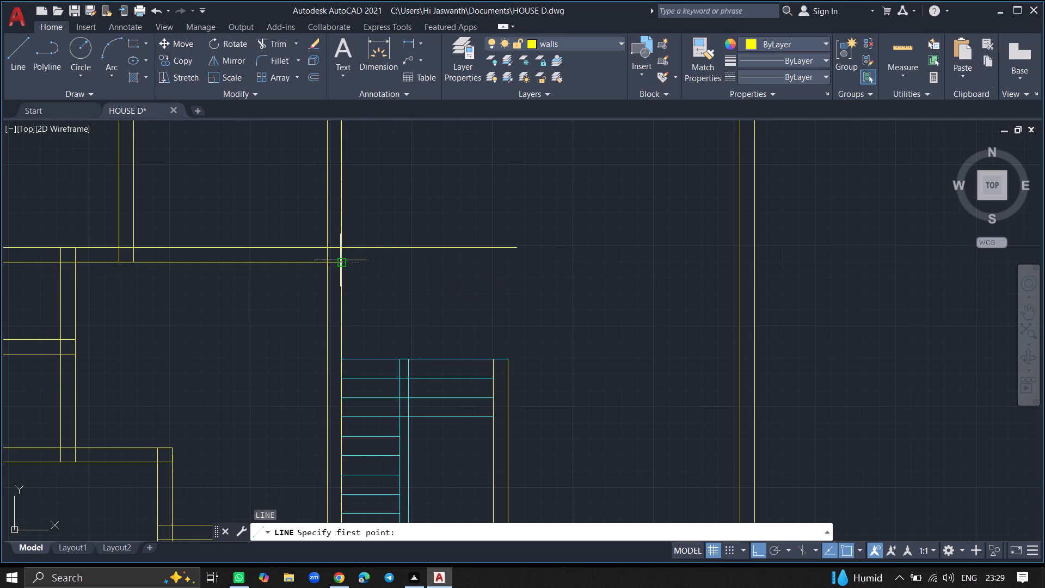
{"action": "left_click", "coordinate": [530, 262]}
{"action": "key", "text": "Return"}
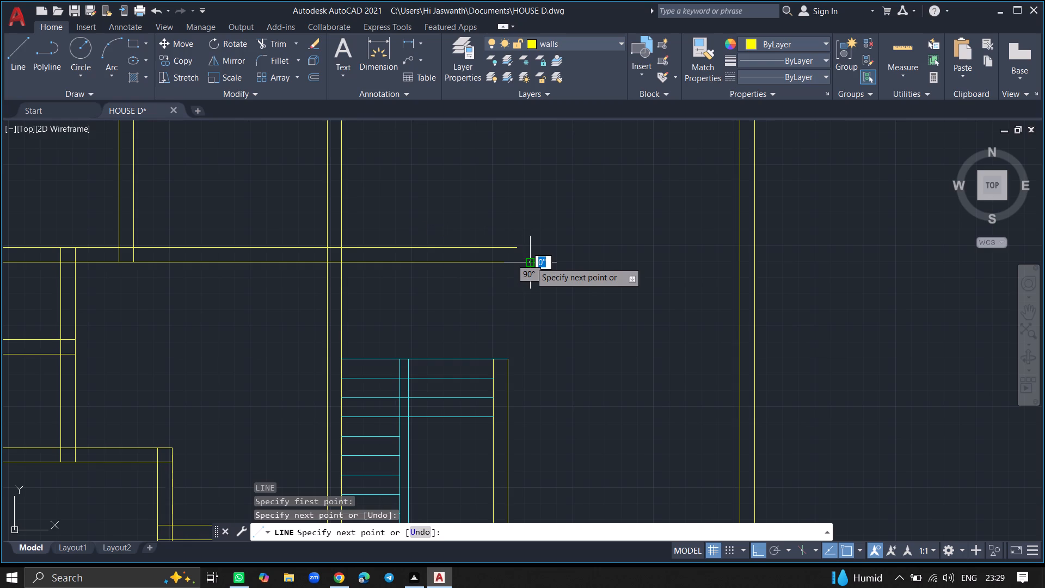
Extend both lines of the partition wall beside the stairs up to the top line of the new horizontal wall.
{"action": "type", "text": "EX"}
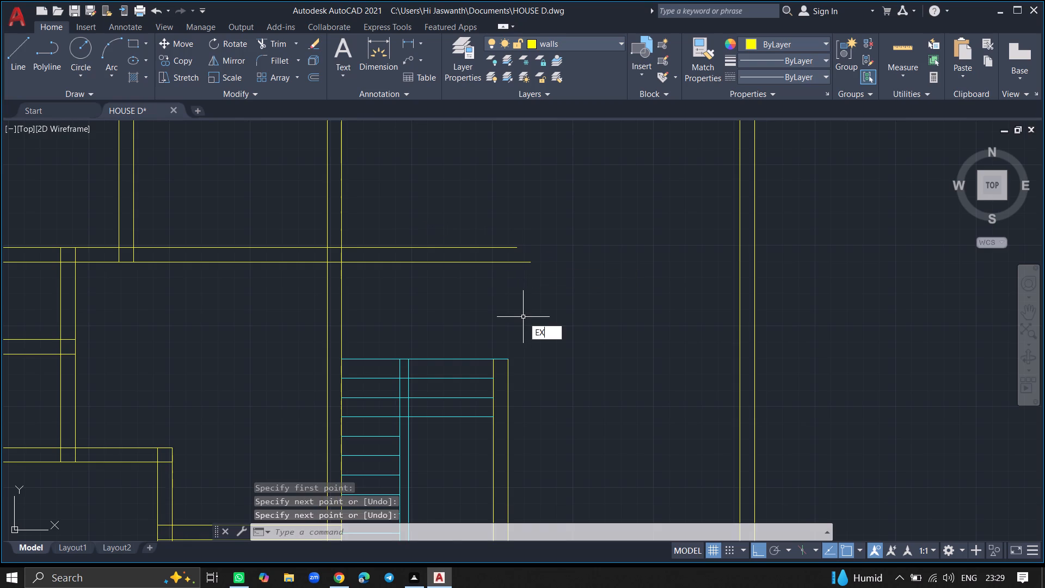
{"action": "key", "text": "Return"}
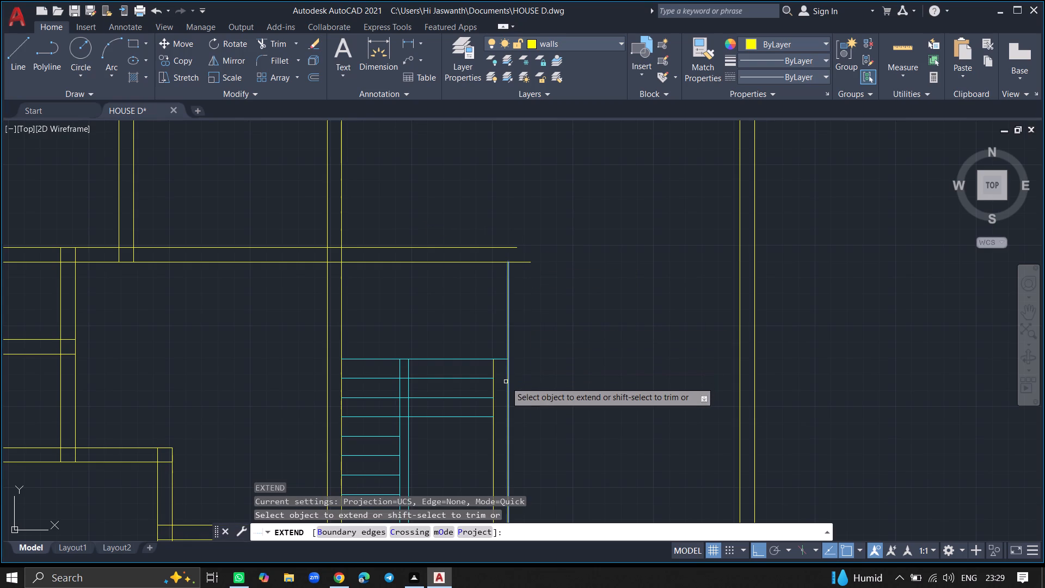
{"action": "left_click", "coordinate": [506, 382]}
{"action": "left_click", "coordinate": [491, 371]}
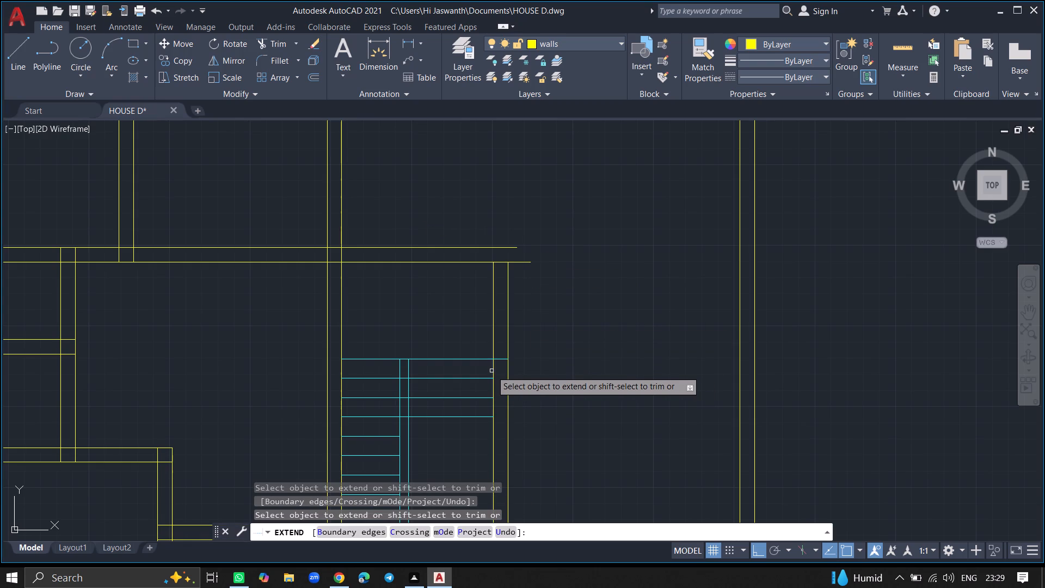
{"action": "left_click", "coordinate": [493, 340]}
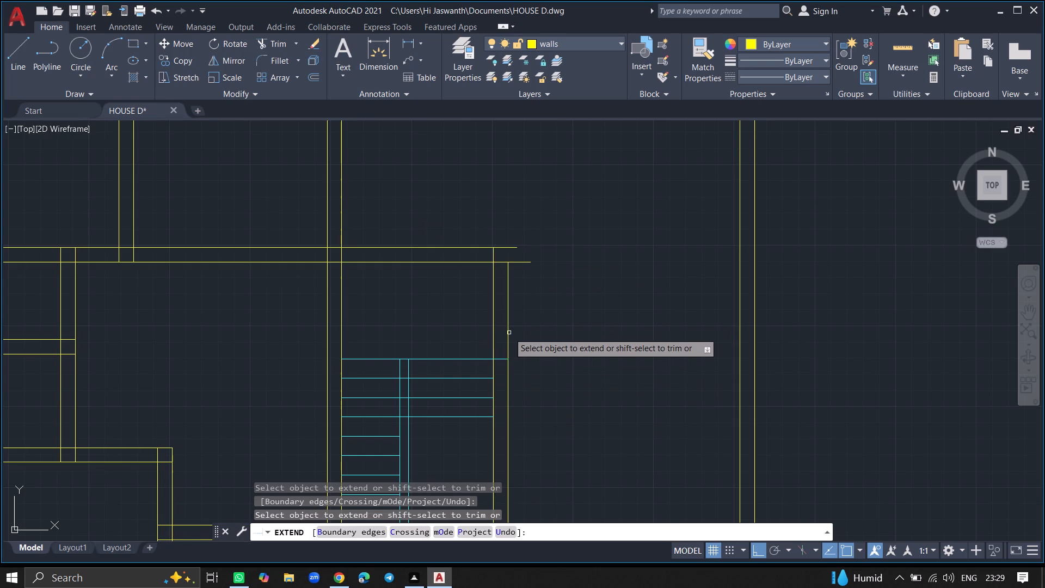
{"action": "left_click", "coordinate": [509, 330]}
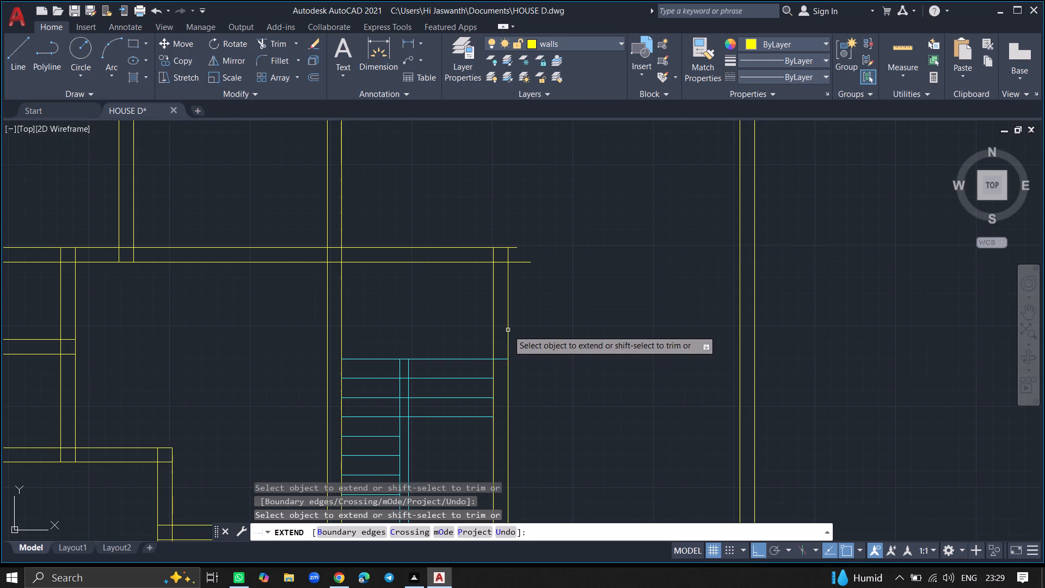
{"action": "key", "text": "Return"}
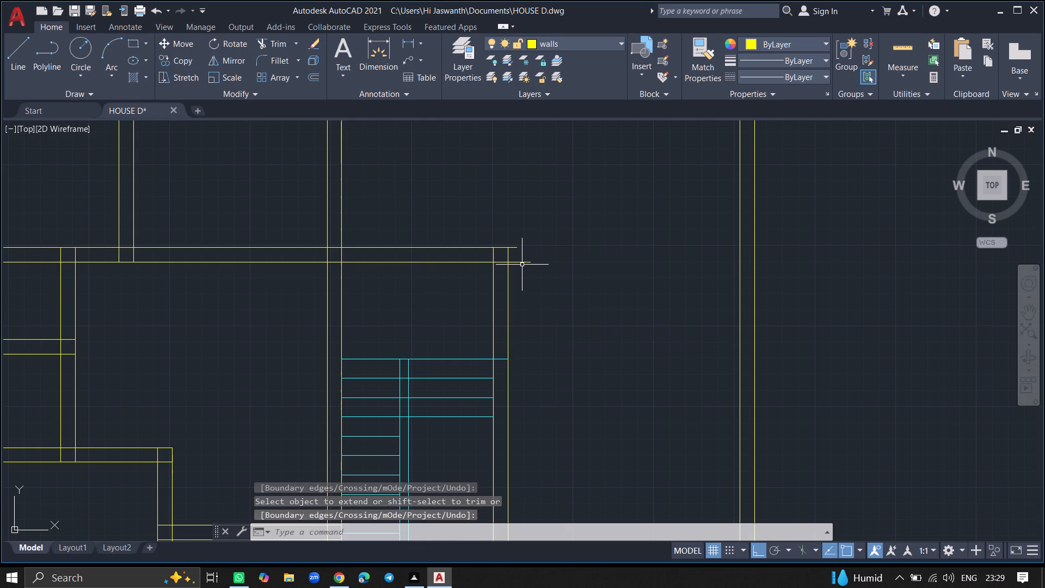
Trim the ends of the two horizontal wall lines that overhang the partition wall's outer face, leaving a clean corner.
{"action": "scroll", "coordinate": [522, 264], "scroll_direction": "up", "scroll_amount": 3, "text": "ctrl"}
{"action": "type", "text": "TRIM"}
{"action": "key", "text": "Return"}
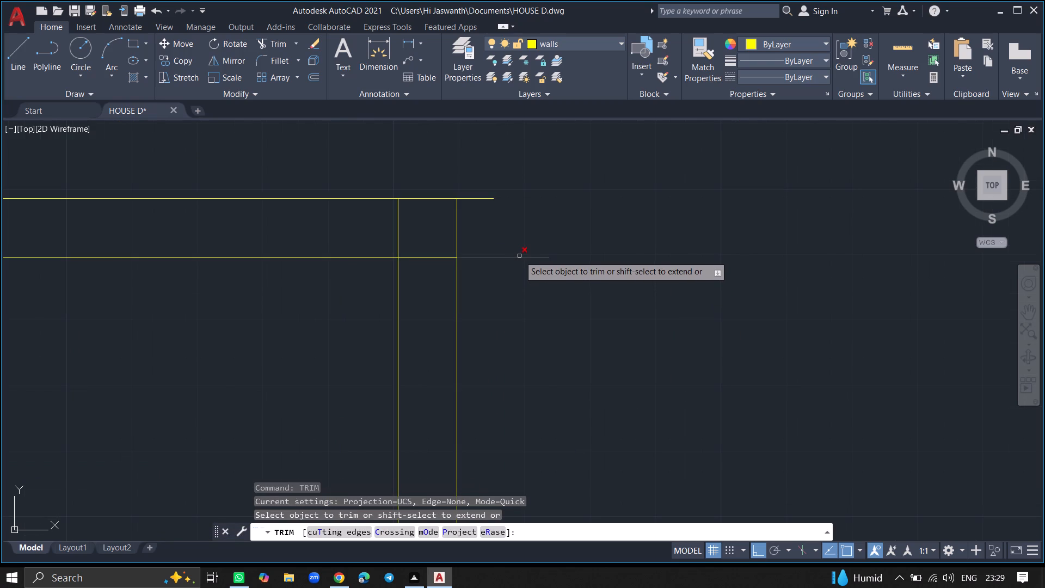
{"action": "left_click", "coordinate": [519, 256]}
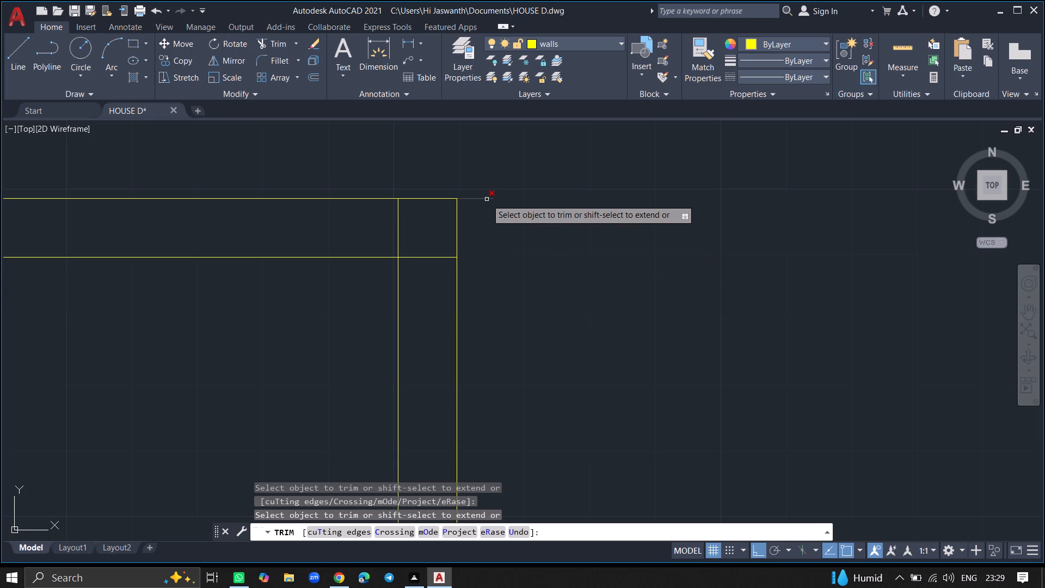
{"action": "left_click", "coordinate": [487, 199]}
{"action": "key", "text": "Return"}
{"action": "scroll", "coordinate": [487, 199], "scroll_direction": "down", "scroll_amount": 5, "text": "ctrl"}
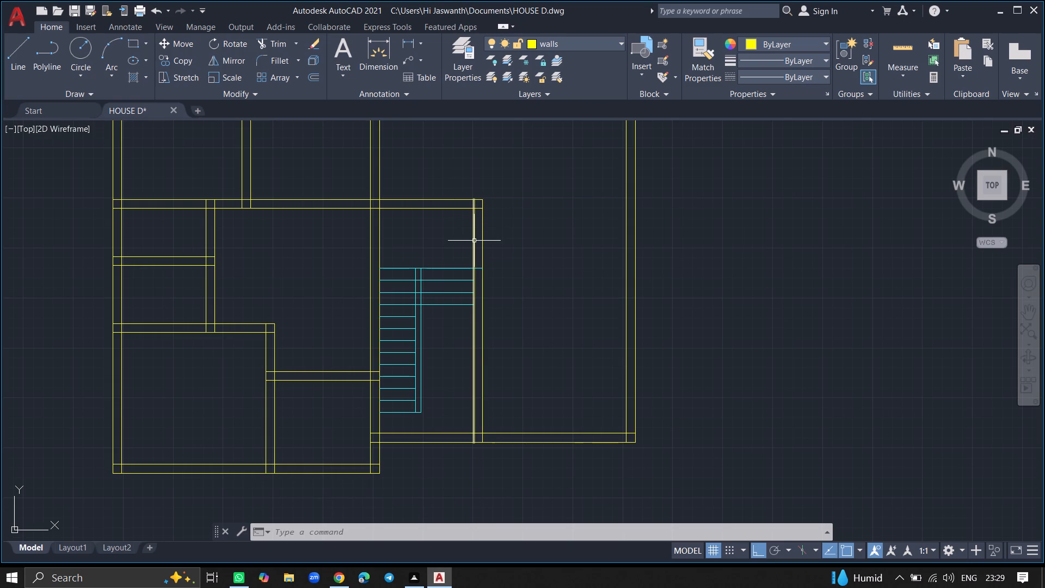
Make staircase the current layer.
{"action": "scroll", "coordinate": [475, 233], "scroll_direction": "up", "scroll_amount": 2, "text": "ctrl"}
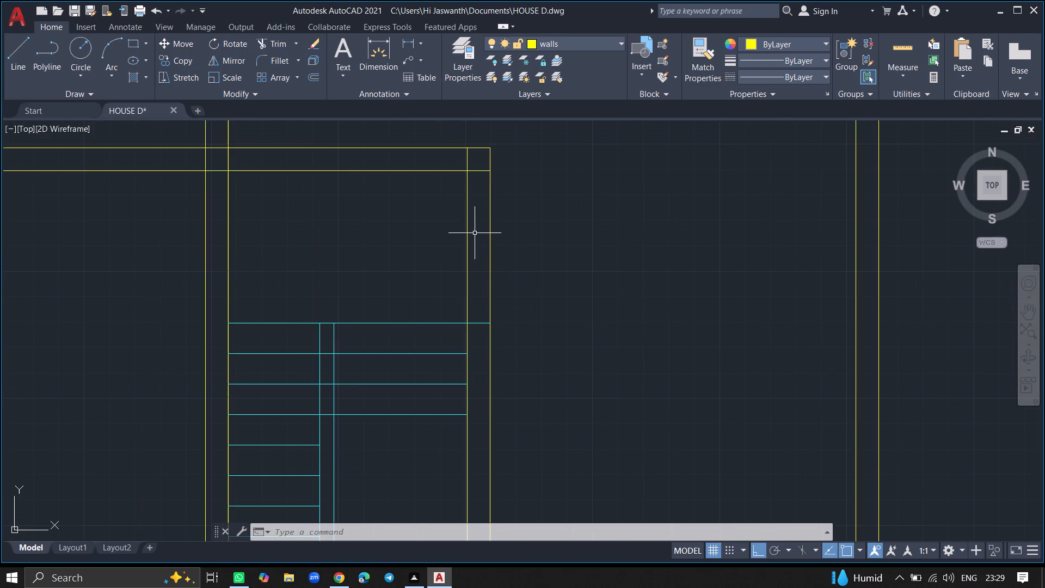
{"action": "double_click", "coordinate": [464, 65]}
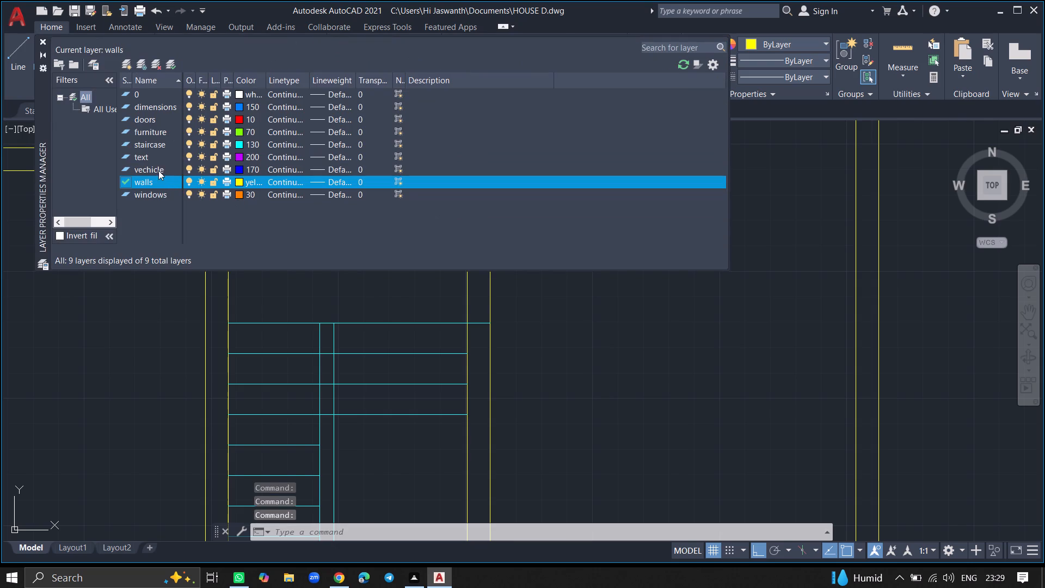
{"action": "double_click", "coordinate": [152, 143]}
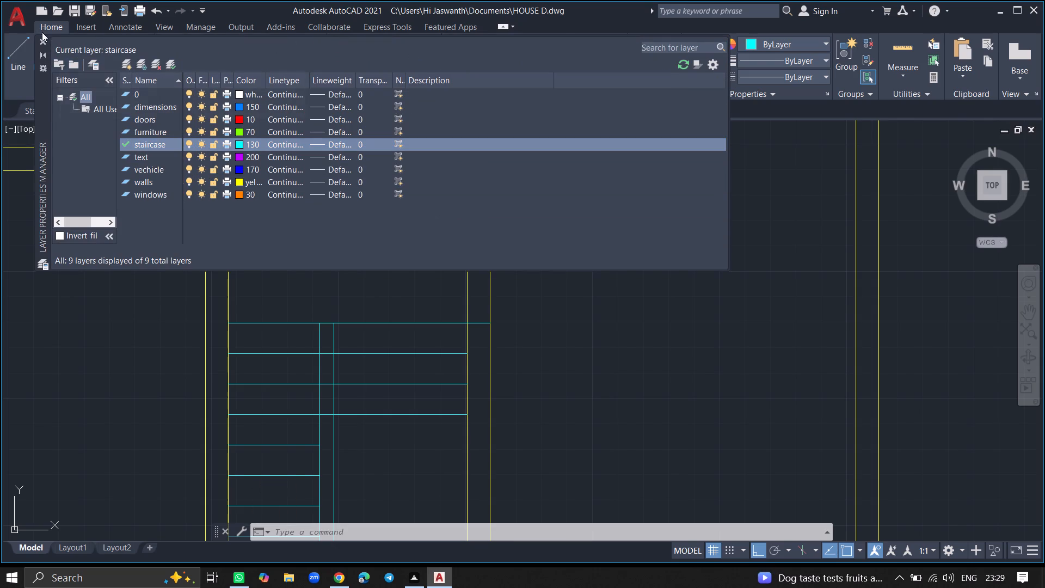
{"action": "left_click", "coordinate": [43, 39]}
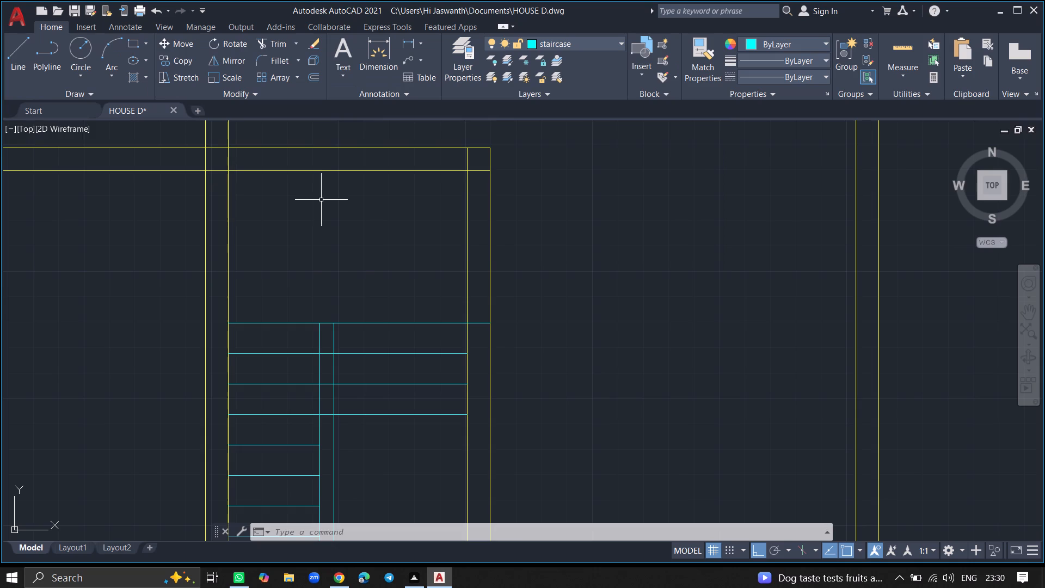
Draw a vertical line about 3'-5" up the partition wall's stair-side face, starting from the top stair line.
{"action": "key", "text": "l"}
{"action": "key", "text": "Return"}
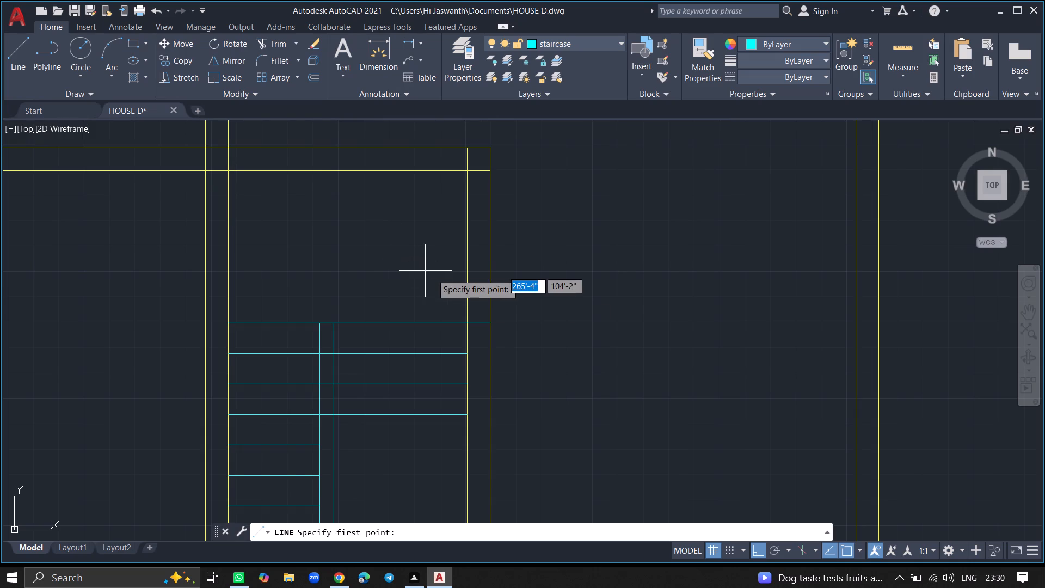
{"action": "left_click", "coordinate": [469, 318]}
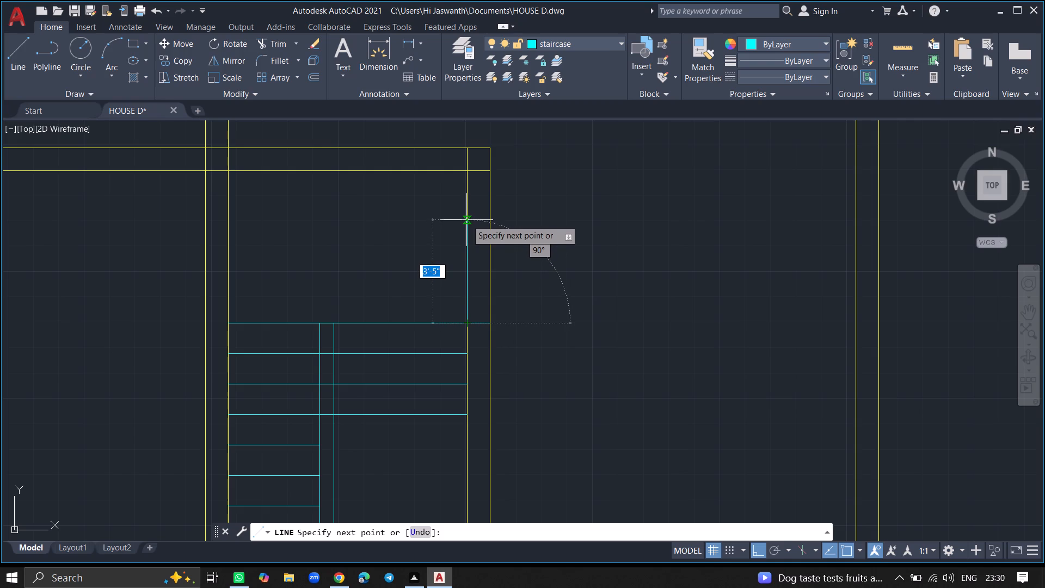
{"action": "left_click", "coordinate": [466, 220]}
{"action": "key", "text": "Return"}
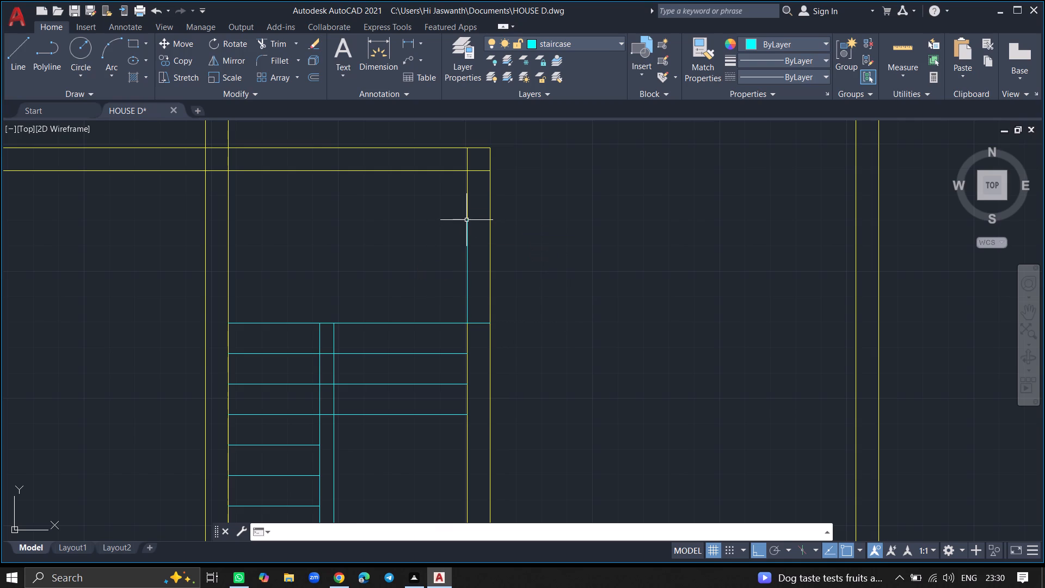
Offset the short vertical stair line twice in succession toward the large right room, using the existing offset distance.
{"action": "type", "text": "OFS"}
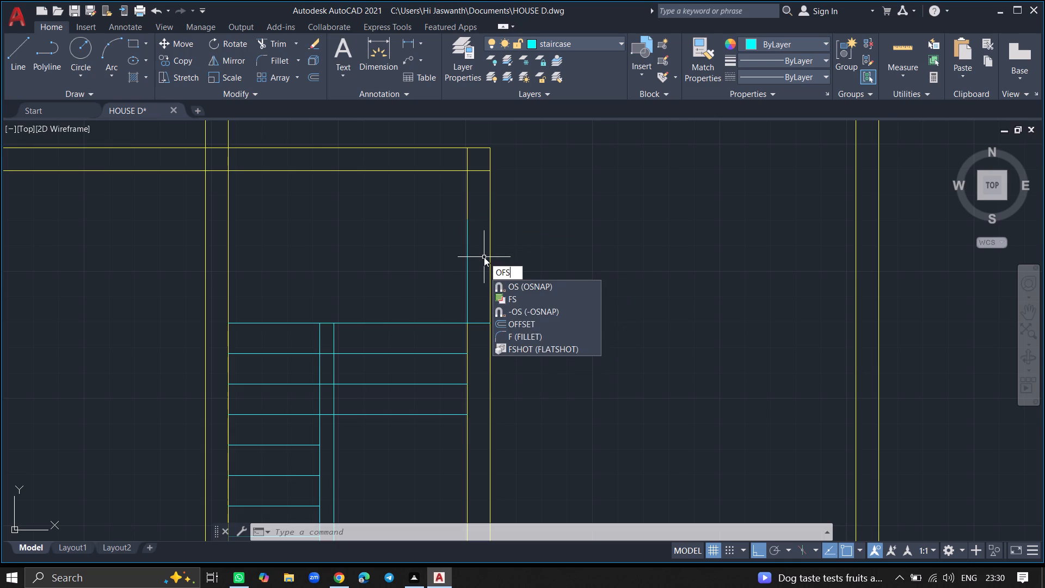
{"action": "key", "text": "BackSpace"}
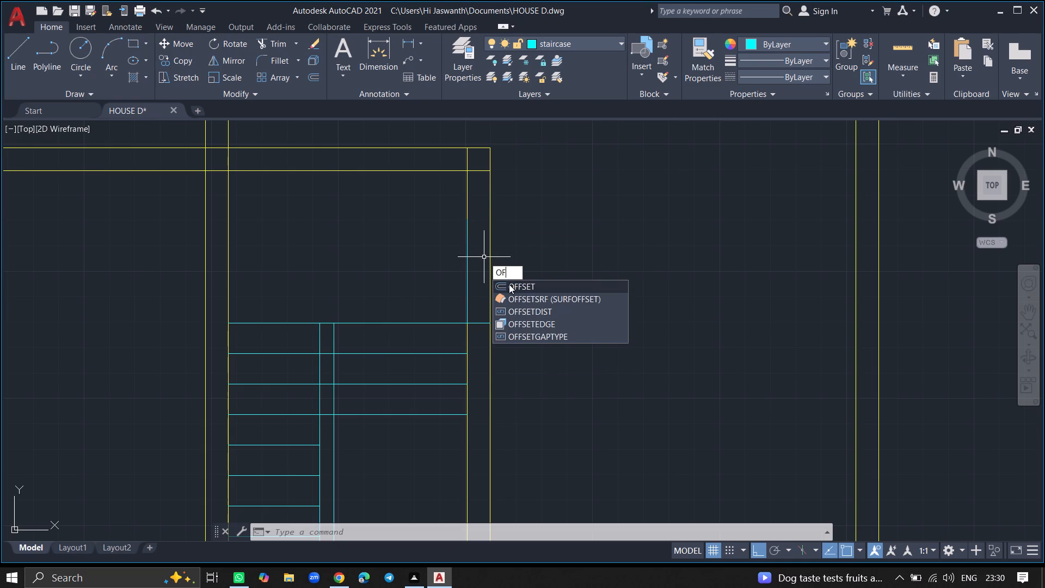
{"action": "left_click", "coordinate": [509, 284]}
{"action": "key", "text": "Return"}
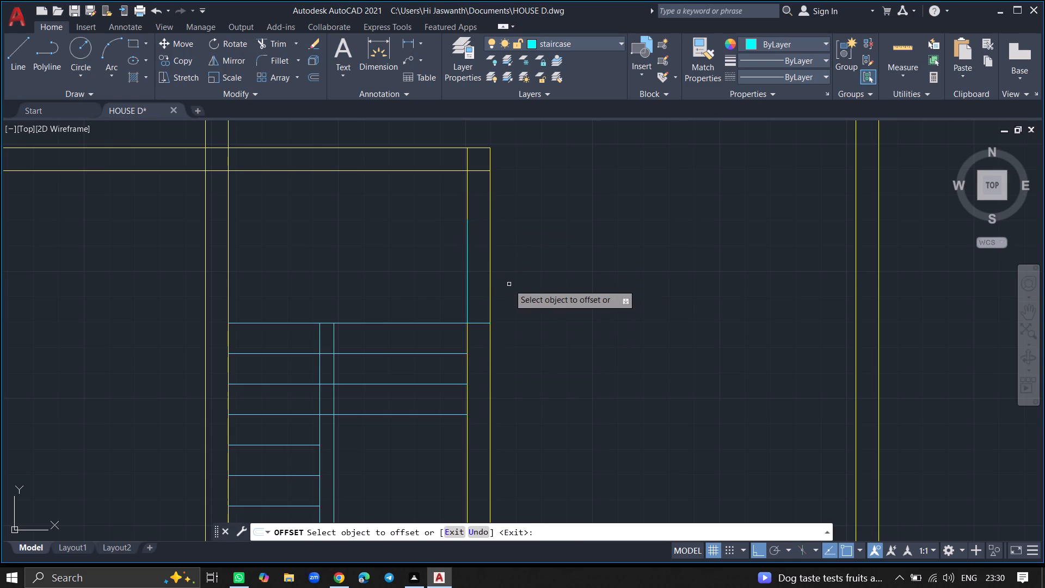
{"action": "left_click", "coordinate": [467, 276]}
{"action": "left_click", "coordinate": [478, 276]}
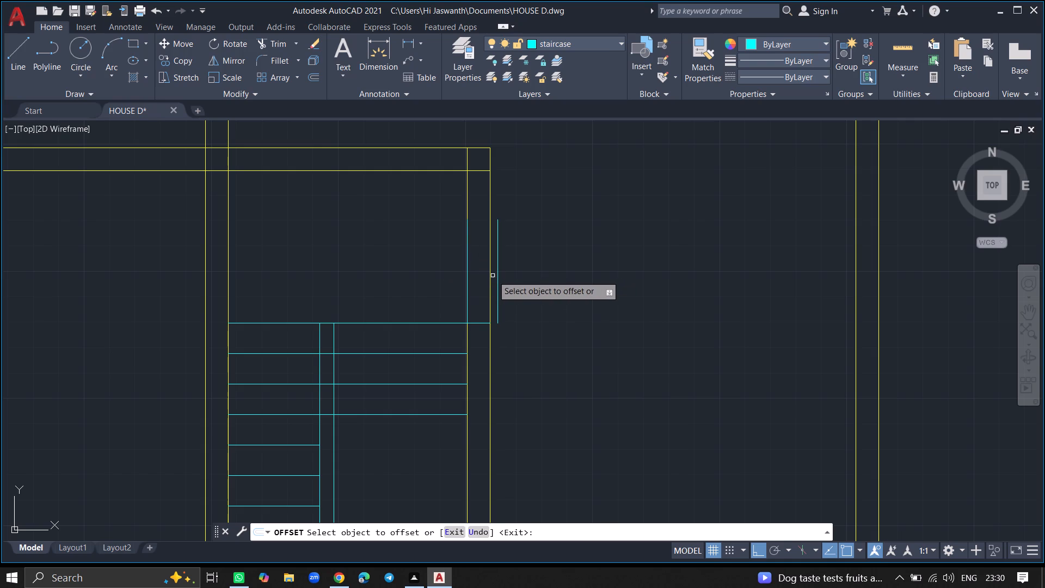
{"action": "left_click", "coordinate": [497, 275]}
{"action": "left_click", "coordinate": [508, 274]}
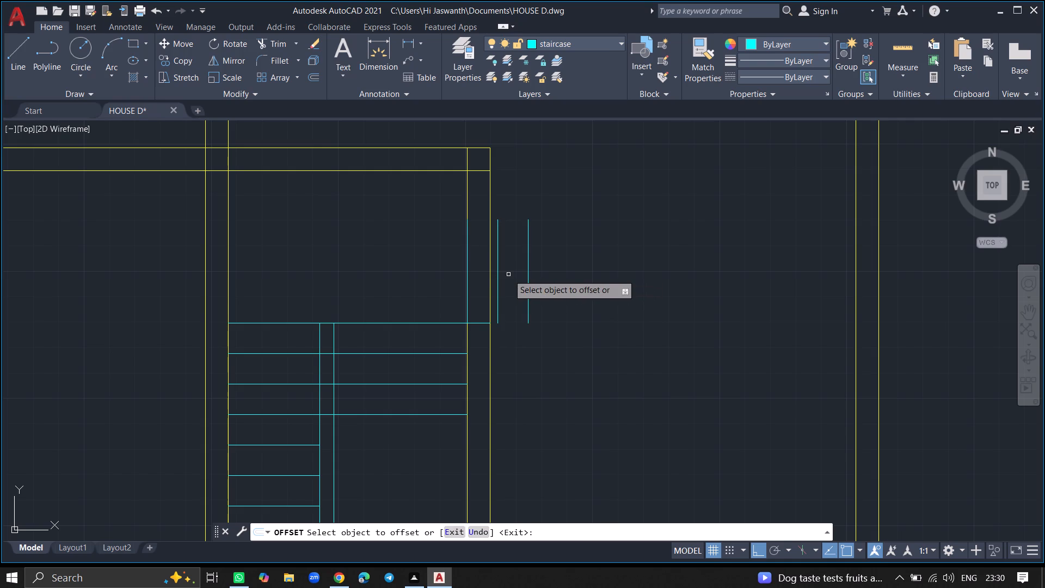
{"action": "key", "text": "Return"}
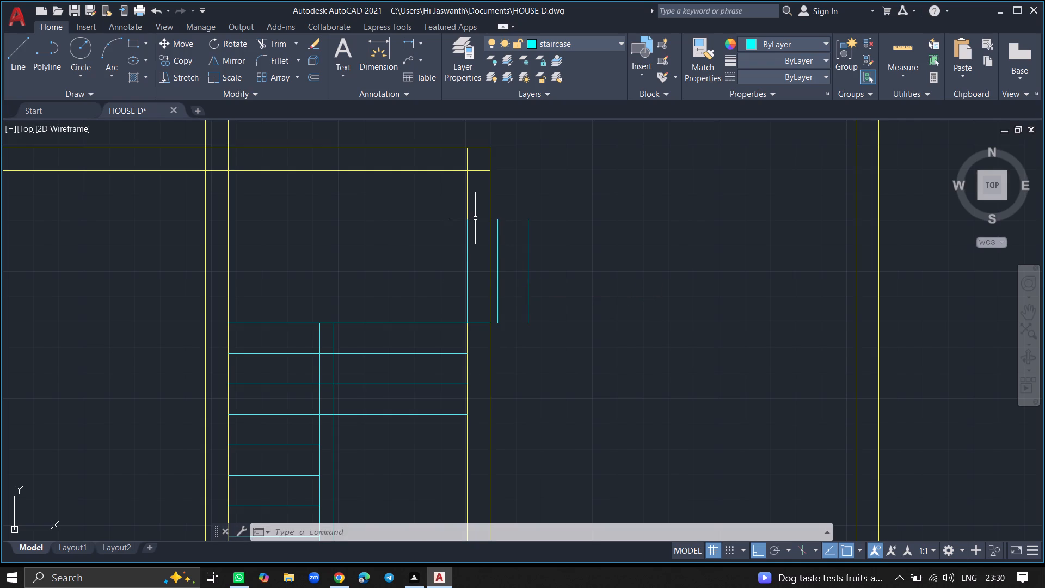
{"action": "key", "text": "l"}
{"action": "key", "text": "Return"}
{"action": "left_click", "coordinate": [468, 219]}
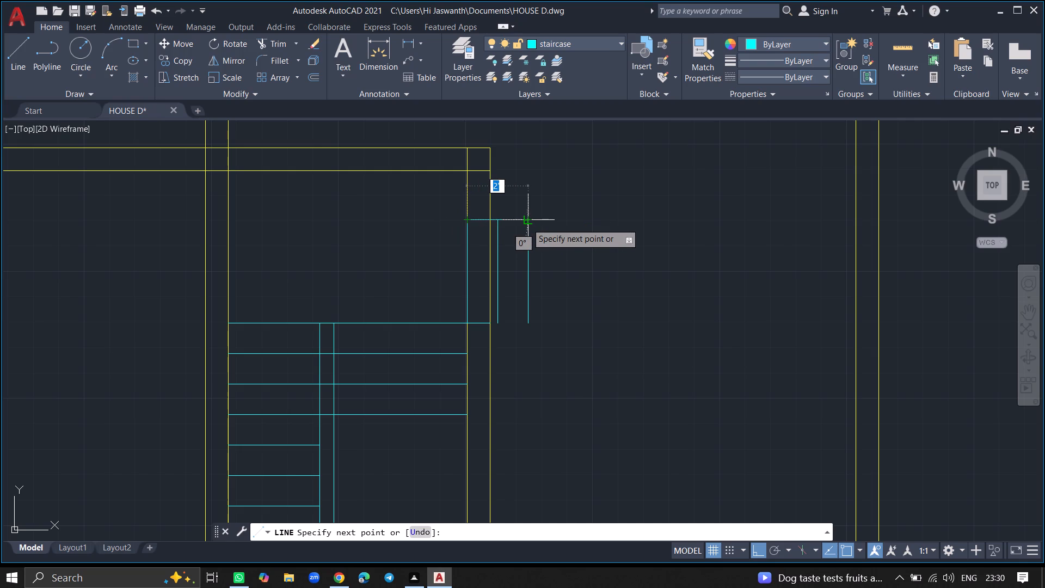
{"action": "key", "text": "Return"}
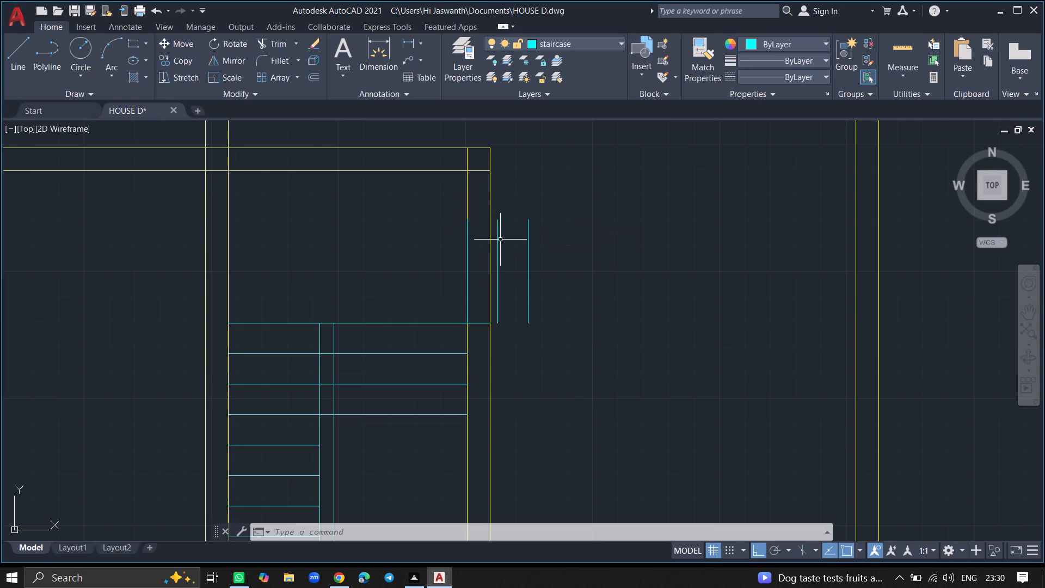
Extend the top stair line across the partition wall to the outermost of the offset vertical lines.
{"action": "type", "text": "EX"}
{"action": "key", "text": "Return"}
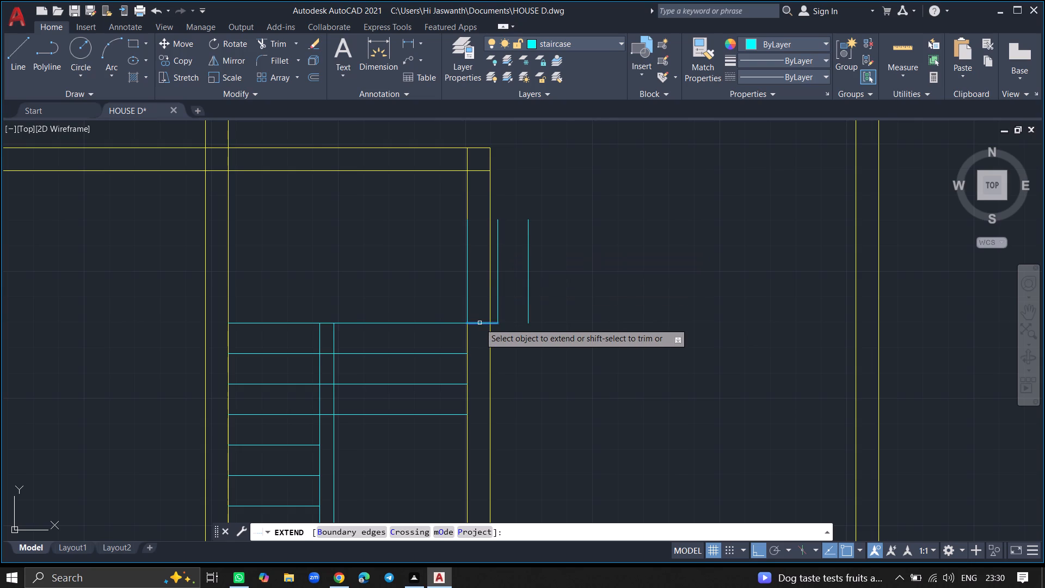
{"action": "left_click", "coordinate": [481, 323]}
{"action": "left_click", "coordinate": [487, 323]}
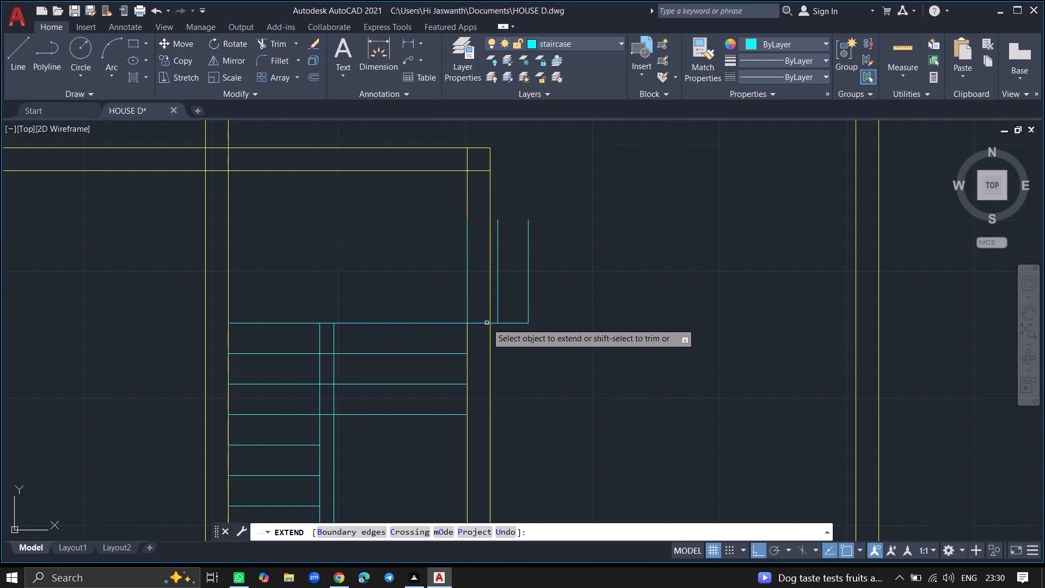
{"action": "key", "text": "Return"}
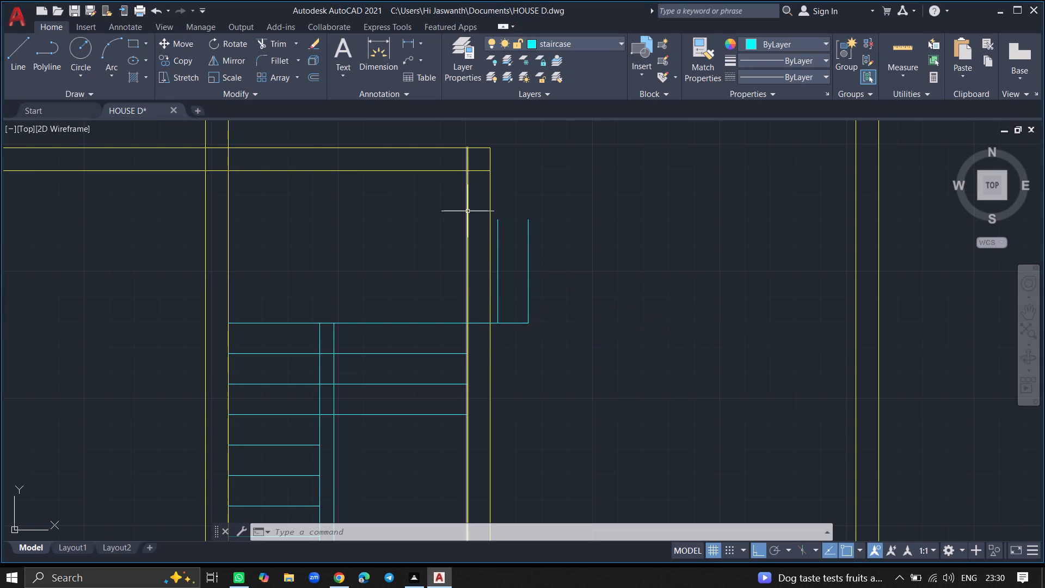
Draw a horizontal line joining the upper ends of the three short vertical stair lines, closing the two new steps.
{"action": "key", "text": "l"}
{"action": "key", "text": "Return"}
{"action": "scroll", "coordinate": [456, 214], "scroll_direction": "up", "scroll_amount": 7, "text": "ctrl"}
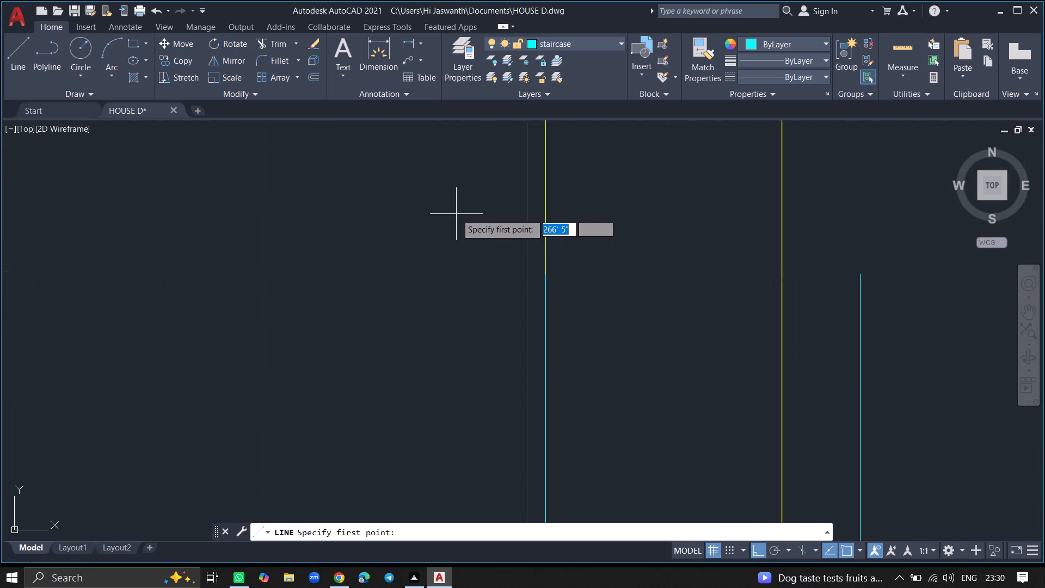
{"action": "scroll", "coordinate": [456, 214], "scroll_direction": "down", "scroll_amount": 3, "text": "ctrl"}
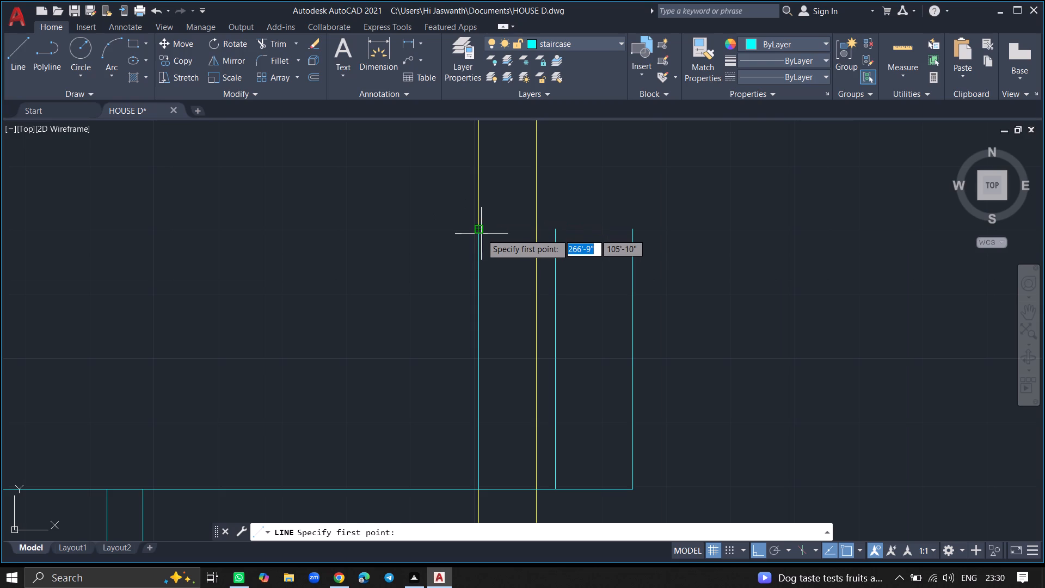
{"action": "left_click", "coordinate": [481, 234]}
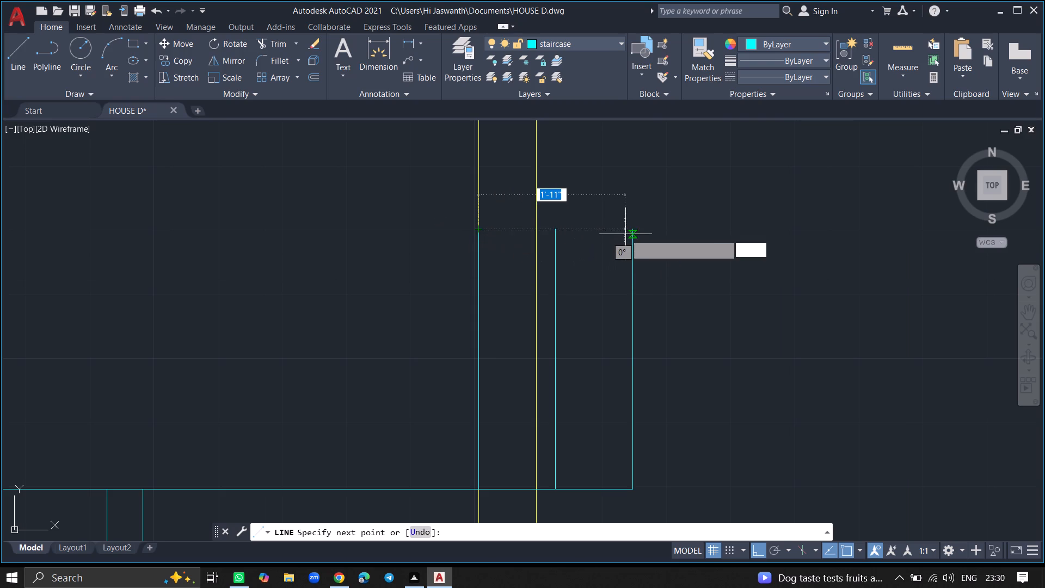
{"action": "left_click", "coordinate": [633, 230]}
{"action": "key", "text": "Return"}
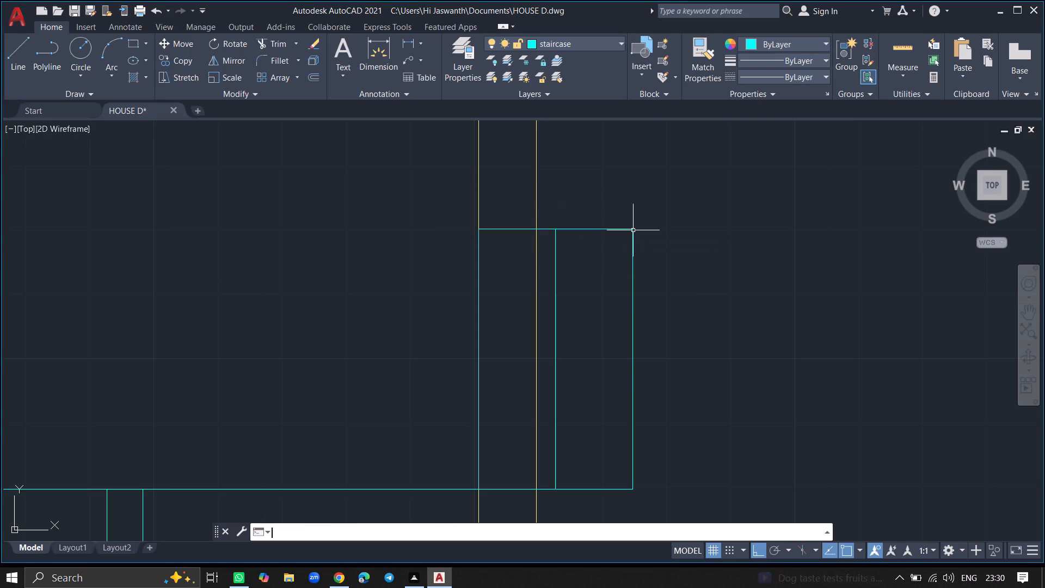
Trim the partition wall's outer face line where it crosses the two new steps, between their top and bottom edges.
{"action": "scroll", "coordinate": [633, 230], "scroll_direction": "down", "scroll_amount": 5, "text": "ctrl"}
{"action": "scroll", "coordinate": [625, 215], "scroll_direction": "up", "scroll_amount": 1, "text": "ctrl"}
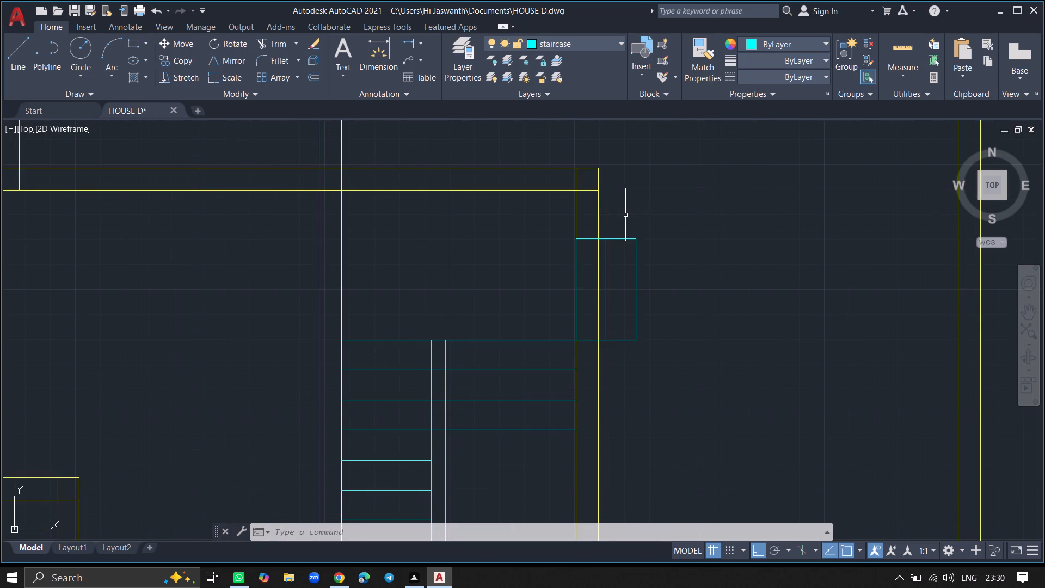
{"action": "type", "text": "TRIM"}
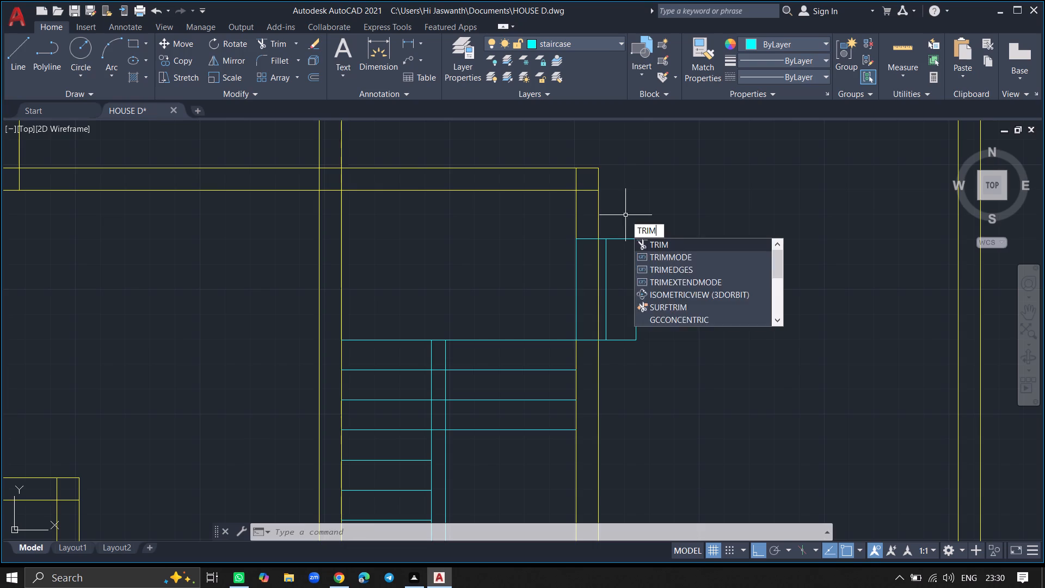
{"action": "key", "text": "Return"}
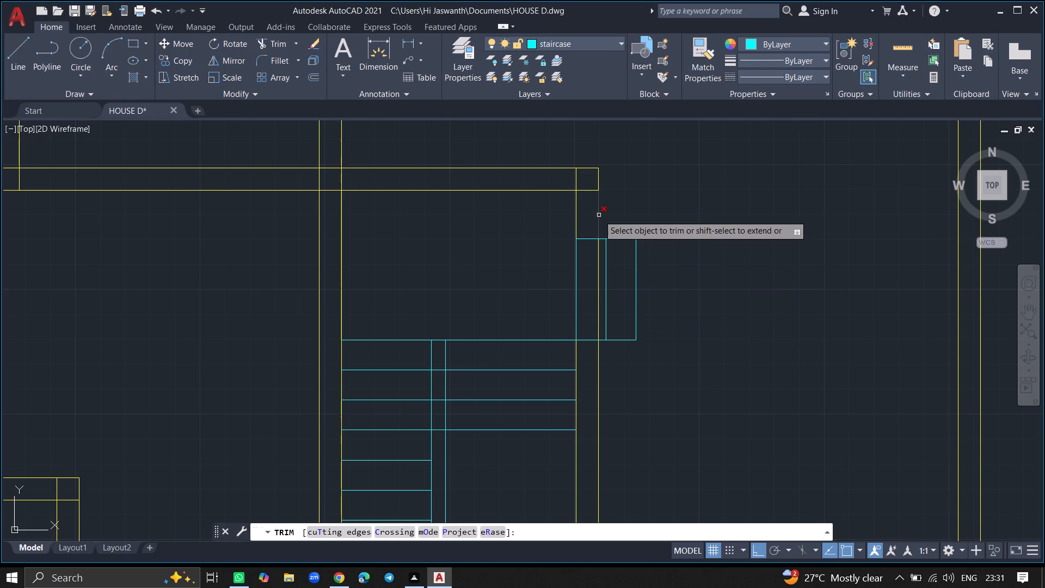
{"action": "left_click", "coordinate": [599, 215]}
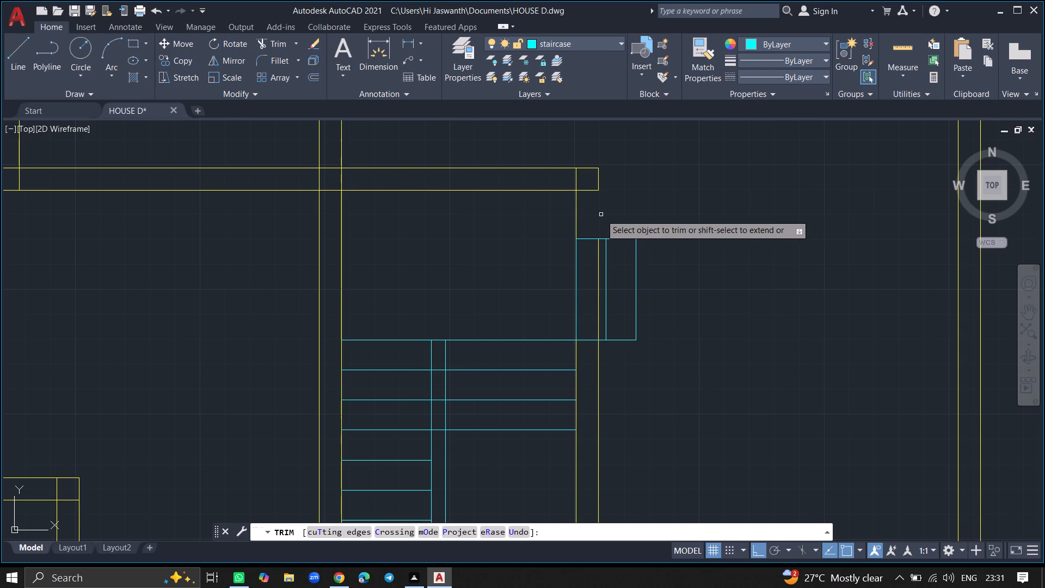
{"action": "key", "text": "ctrl+z"}
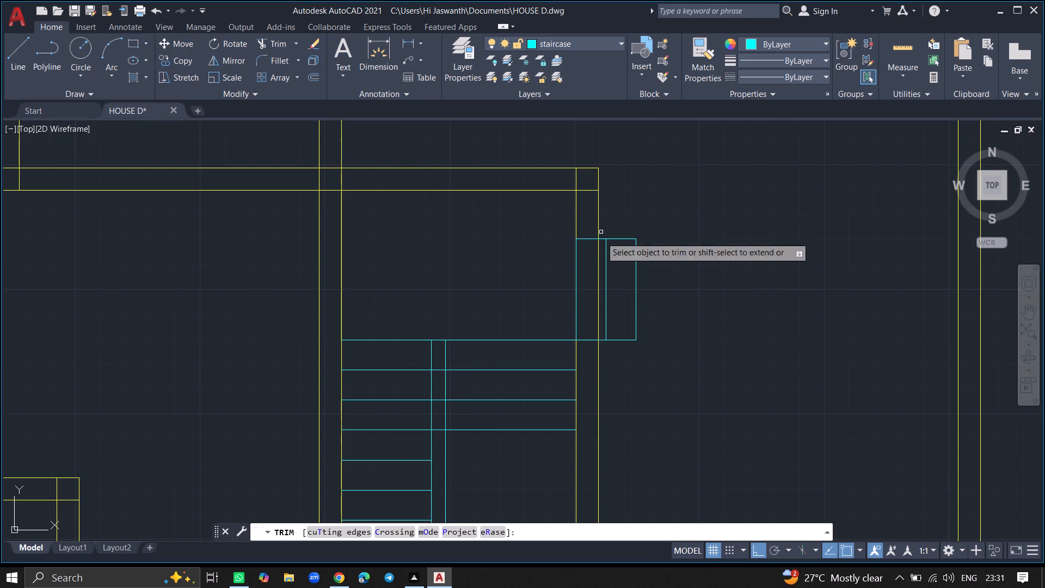
{"action": "left_click", "coordinate": [597, 278]}
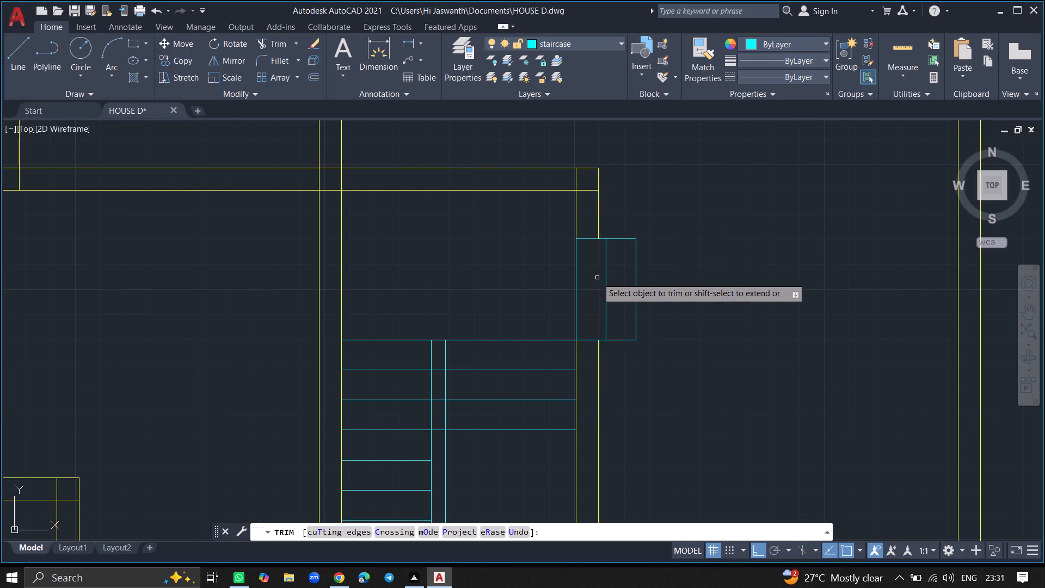
{"action": "key", "text": "Return"}
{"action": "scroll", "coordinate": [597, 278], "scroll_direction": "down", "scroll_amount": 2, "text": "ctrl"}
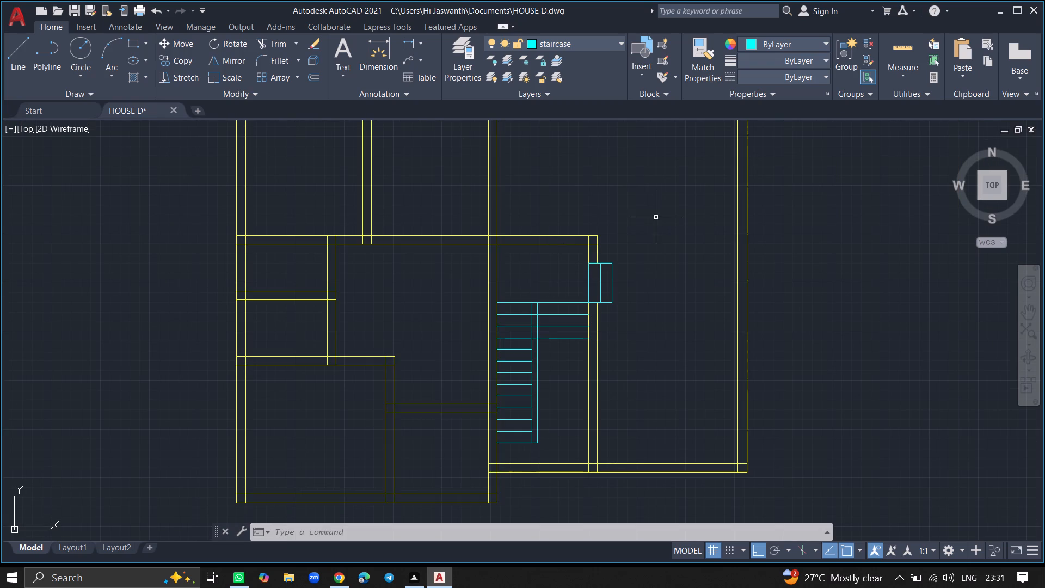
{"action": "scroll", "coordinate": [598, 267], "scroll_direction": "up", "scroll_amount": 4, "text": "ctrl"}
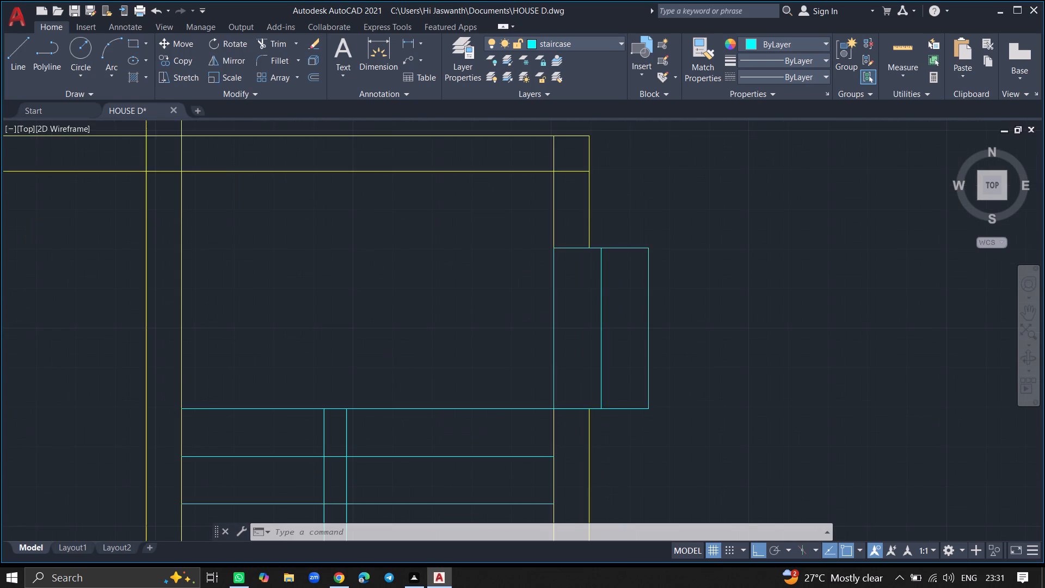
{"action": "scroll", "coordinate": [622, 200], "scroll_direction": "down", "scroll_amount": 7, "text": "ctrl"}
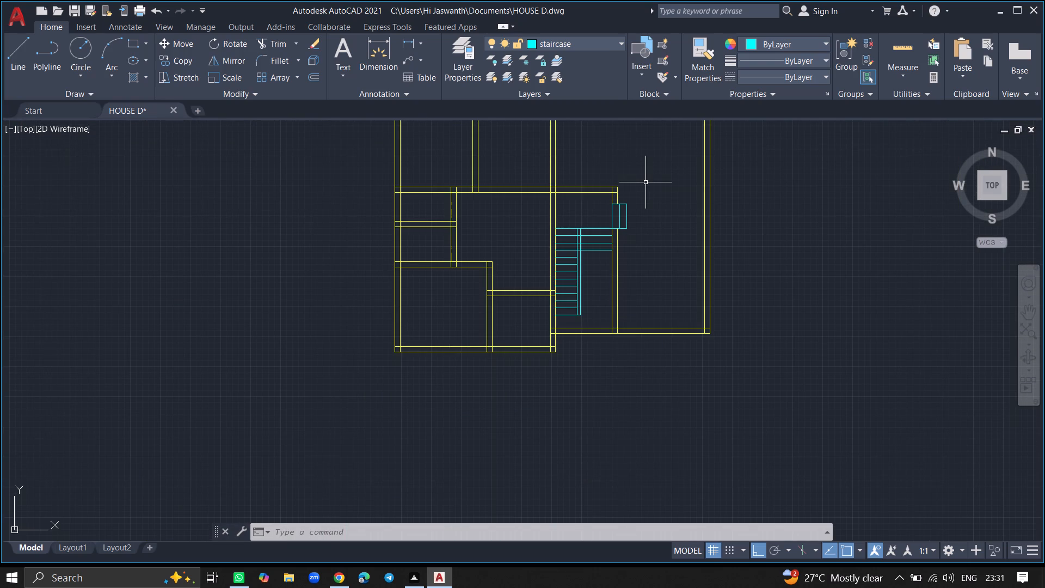
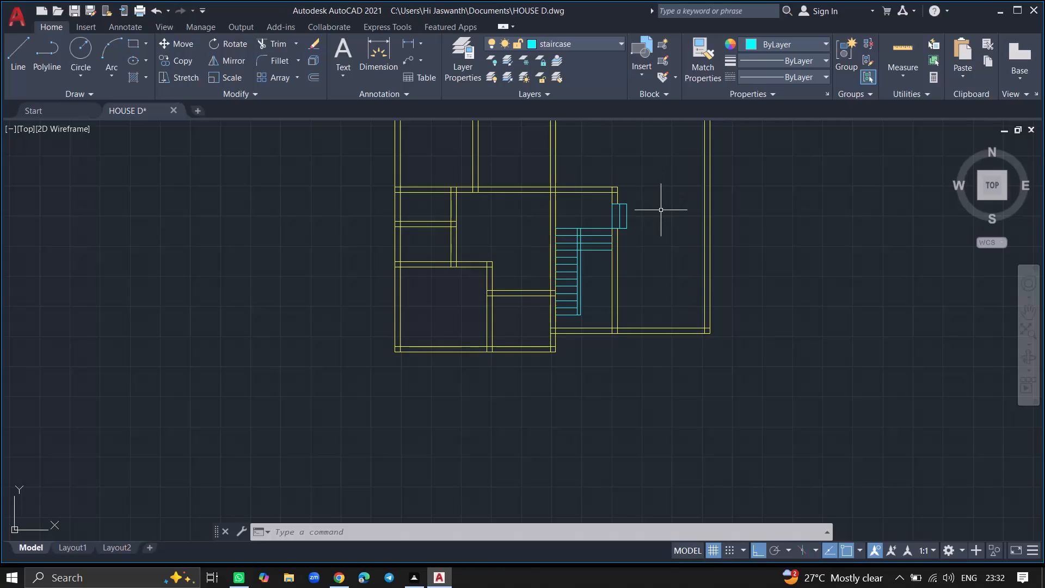
Make the doors layer the current layer.
{"action": "scroll", "coordinate": [656, 198], "scroll_direction": "down", "scroll_amount": 3, "text": "ctrl"}
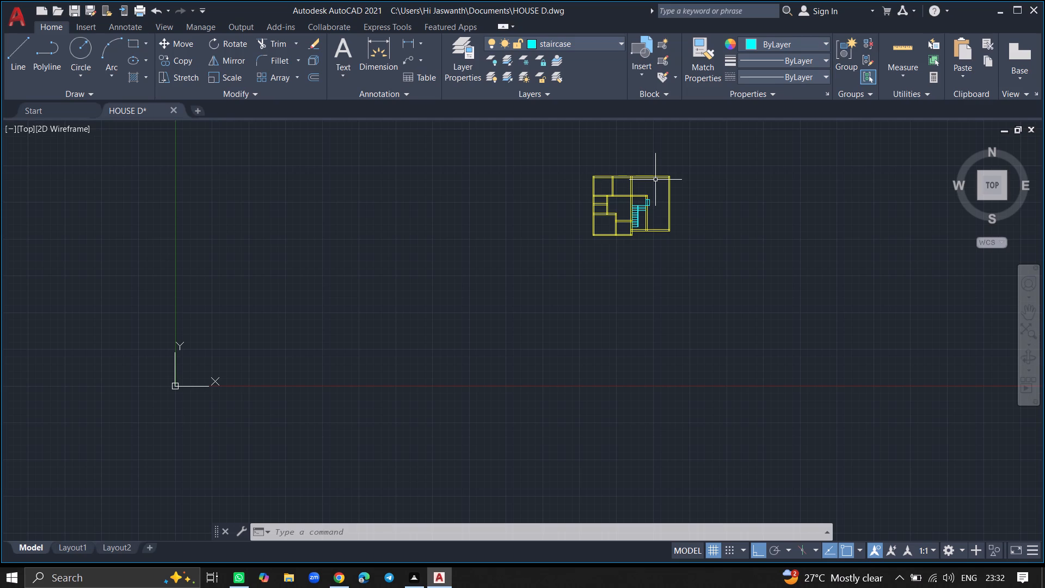
{"action": "double_click", "coordinate": [465, 46]}
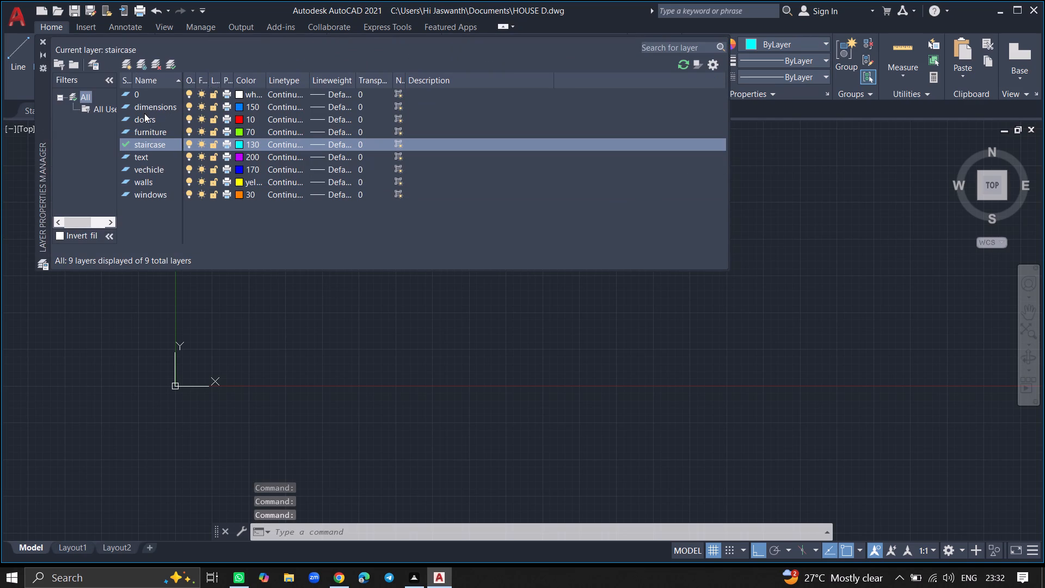
{"action": "double_click", "coordinate": [144, 118]}
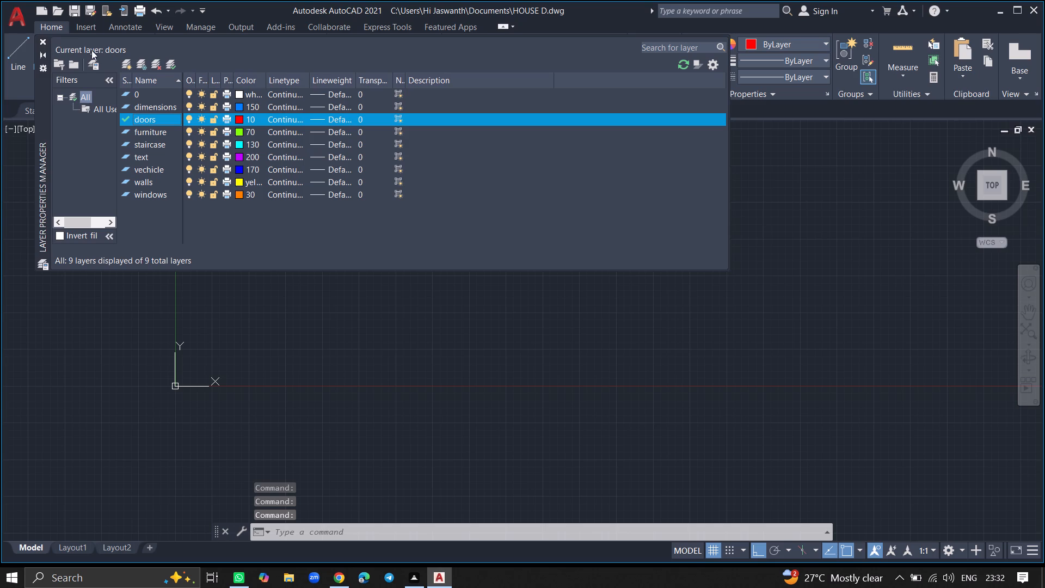
{"action": "left_click", "coordinate": [40, 39]}
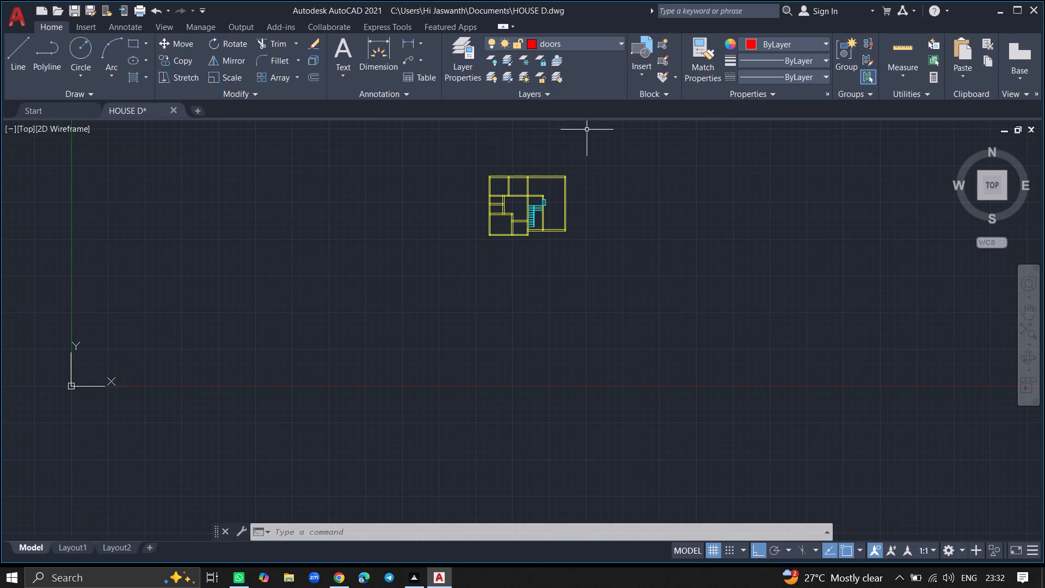
Insert the Door - Imperial block from the architectural samples just below the house plan.
{"action": "scroll", "coordinate": [547, 148], "scroll_direction": "up", "scroll_amount": 4, "text": "ctrl"}
{"action": "scroll", "coordinate": [547, 148], "scroll_direction": "down", "scroll_amount": 3, "text": "ctrl"}
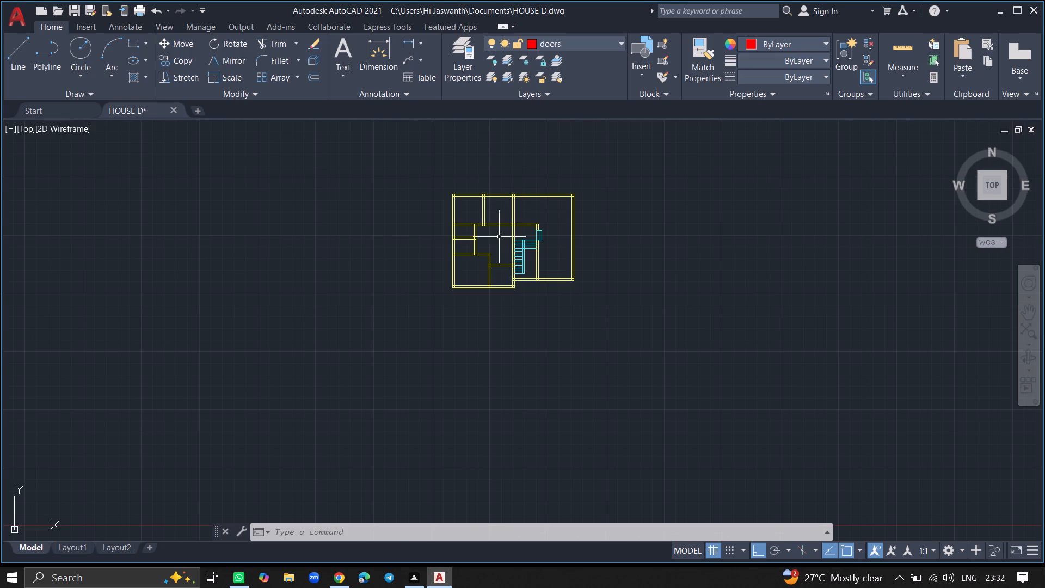
{"action": "scroll", "coordinate": [499, 237], "scroll_direction": "up", "scroll_amount": 1, "text": "ctrl"}
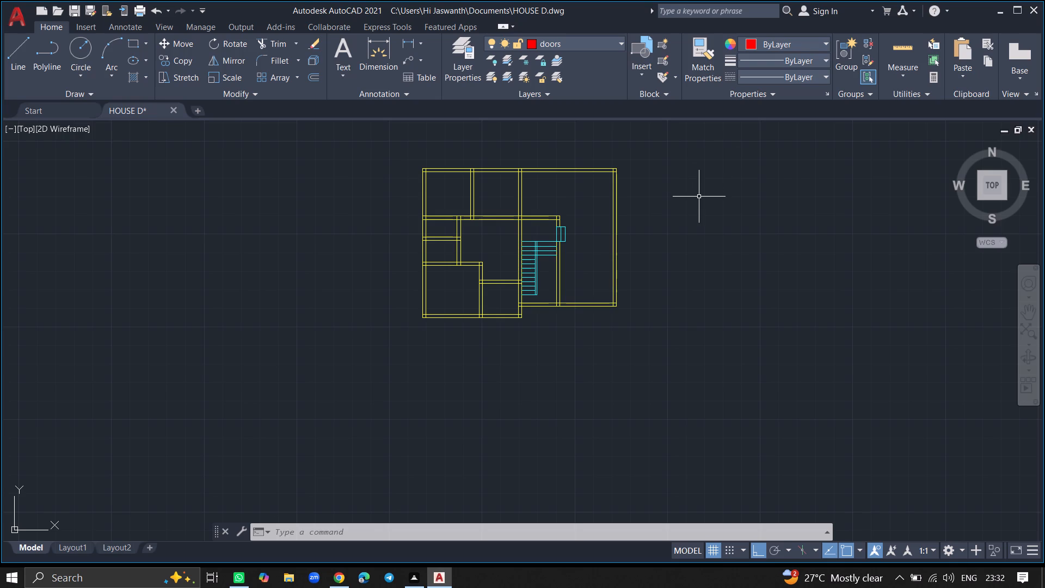
{"action": "key", "text": "ctrl+3"}
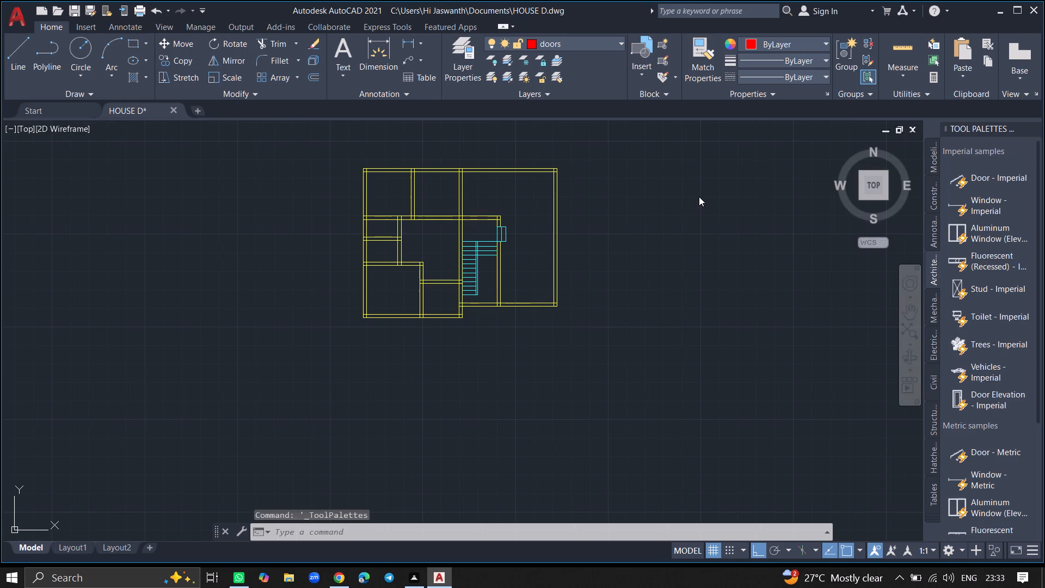
{"action": "left_click", "coordinate": [981, 177]}
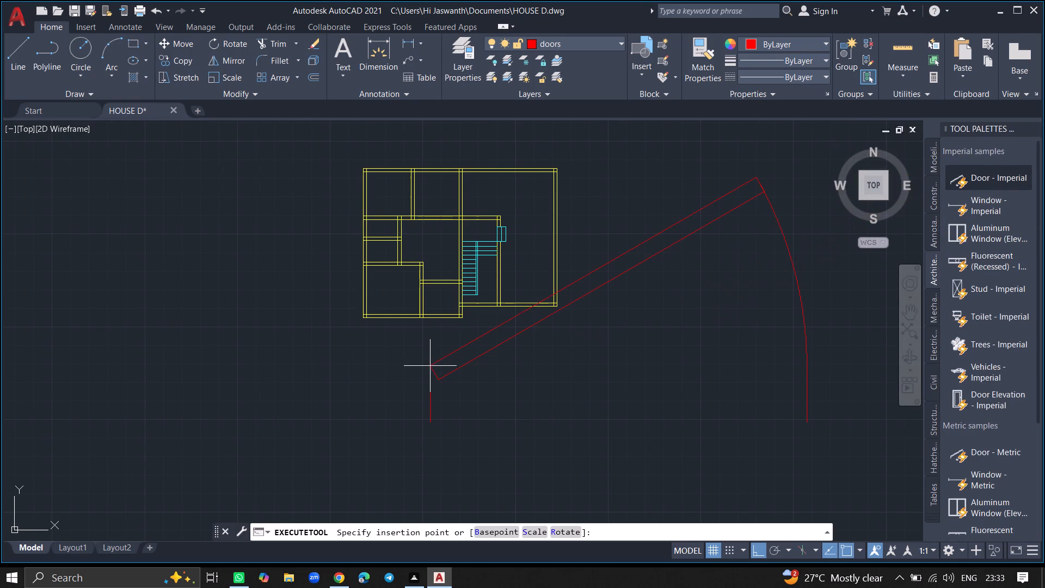
{"action": "left_click", "coordinate": [430, 366]}
Scale the oversized door block down freehand about its hinge-side insertion point, to roughly suit the plan.
{"action": "left_click", "coordinate": [433, 363]}
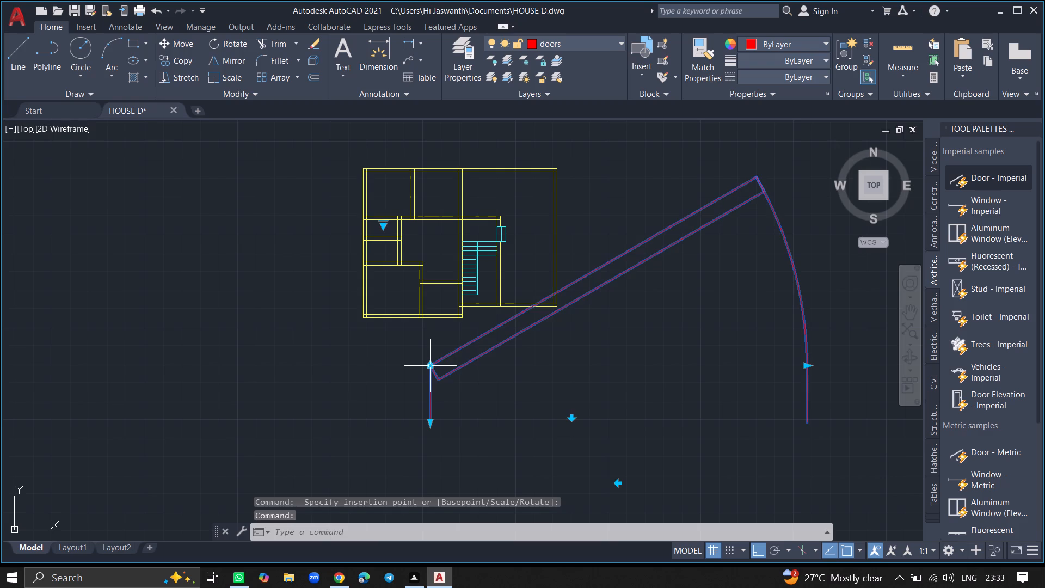
{"action": "key", "text": "s"}
{"action": "key", "text": "c"}
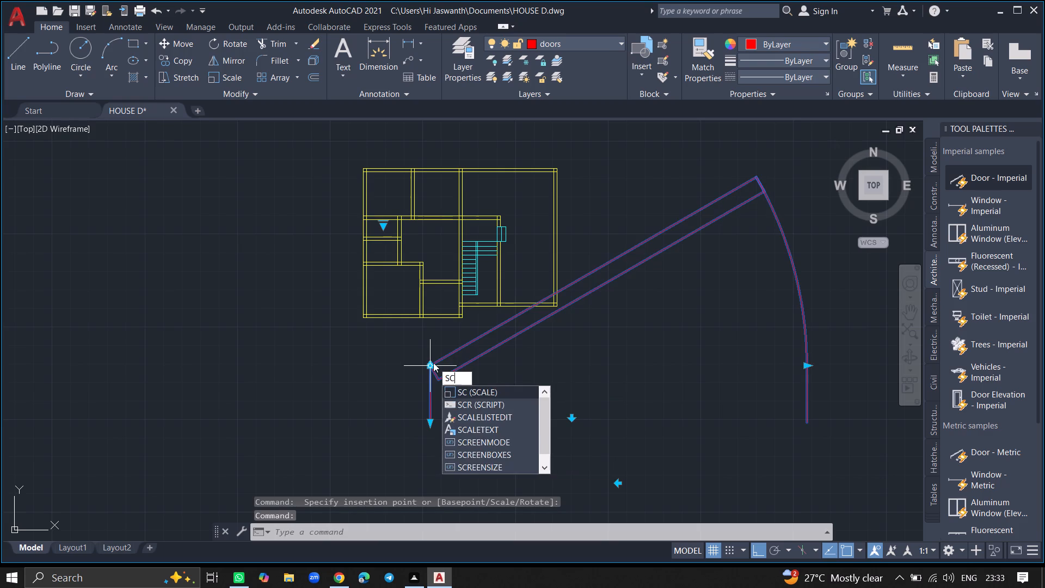
{"action": "key", "text": "Return"}
{"action": "left_click", "coordinate": [433, 363]}
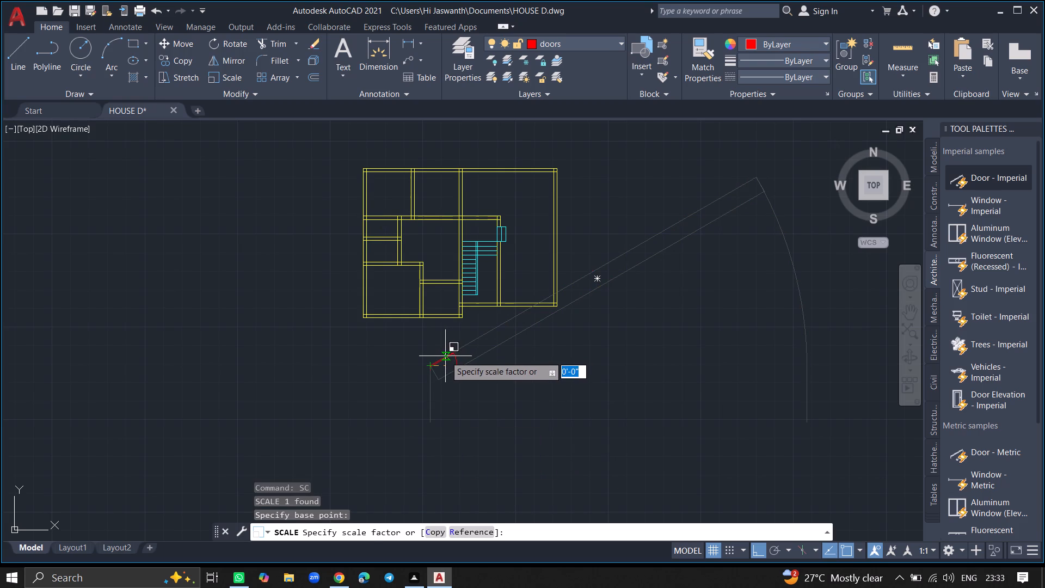
{"action": "left_click", "coordinate": [445, 356]}
Set the door block's opening angle to Open 90º.
{"action": "left_click", "coordinate": [443, 359]}
{"action": "scroll", "coordinate": [443, 359], "scroll_direction": "up", "scroll_amount": 3, "text": "ctrl"}
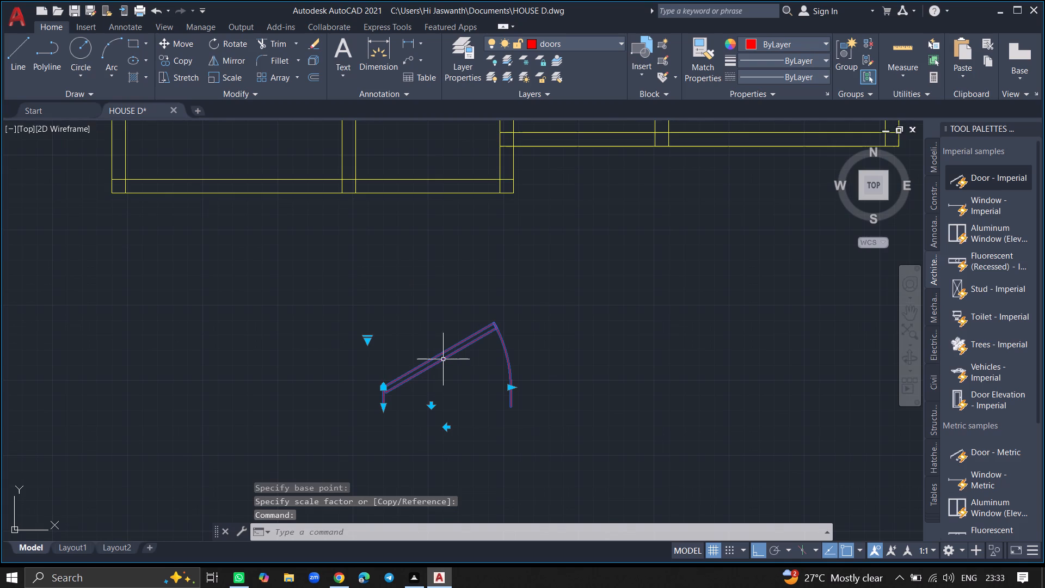
{"action": "left_click", "coordinate": [368, 339]}
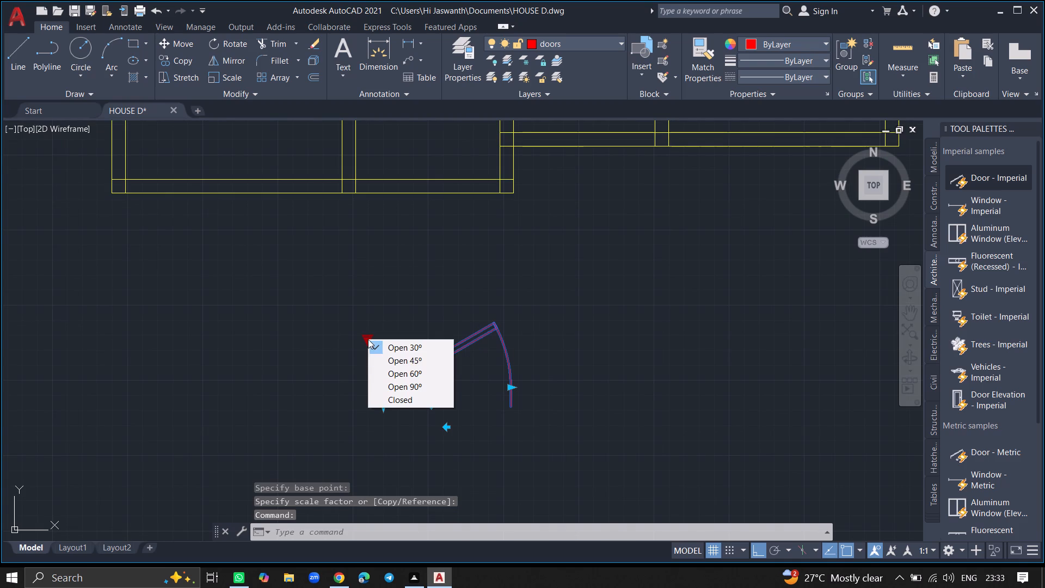
{"action": "left_click", "coordinate": [377, 390]}
{"action": "key", "text": "Escape"}
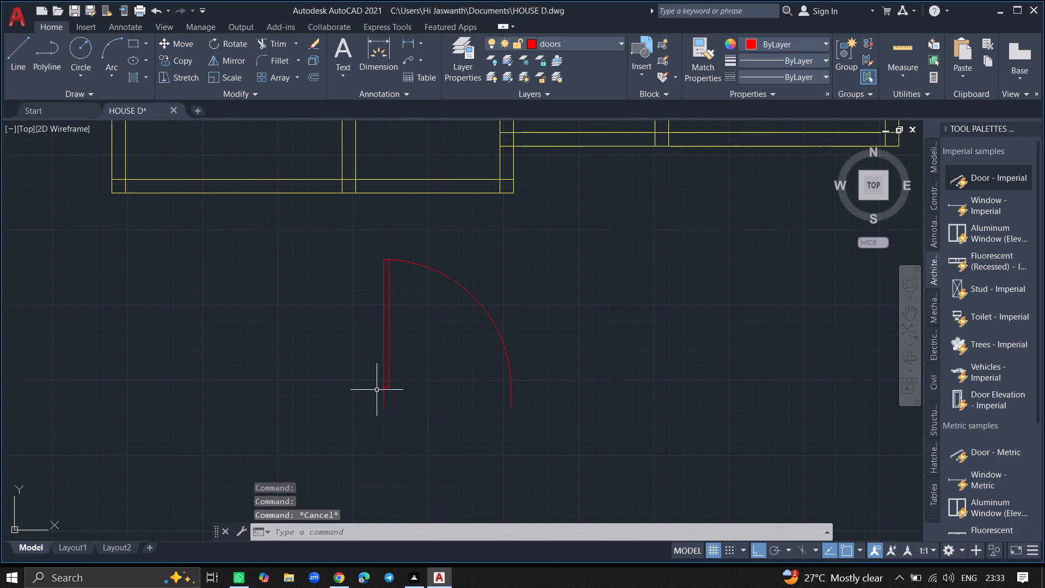
Move the door by its leaf's midpoint, with Ortho off, into the plan's upper-left room.
{"action": "left_click", "coordinate": [389, 351]}
{"action": "type", "text": "MOVE"}
{"action": "key", "text": "Return"}
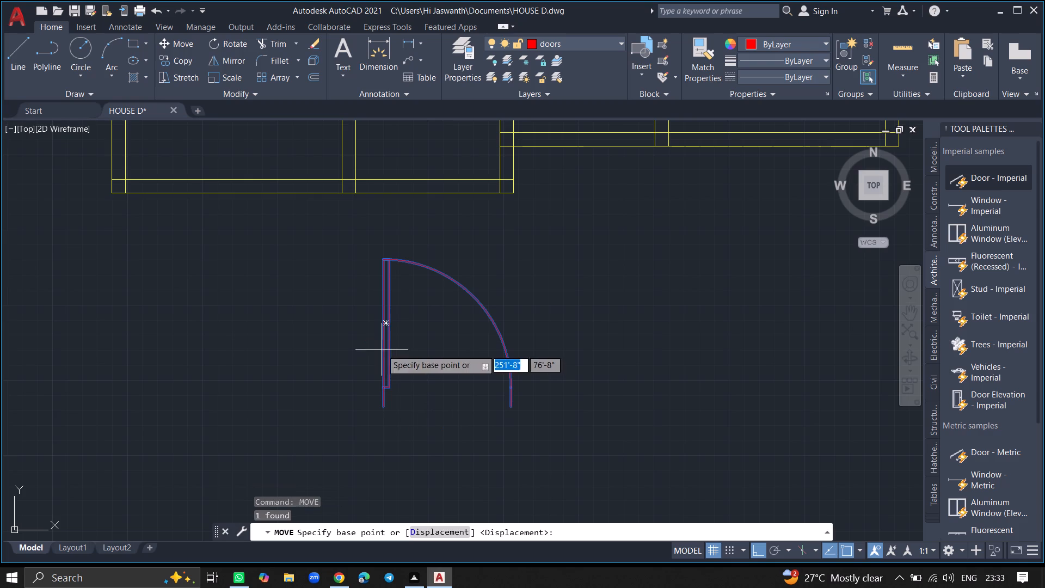
{"action": "left_click", "coordinate": [390, 323]}
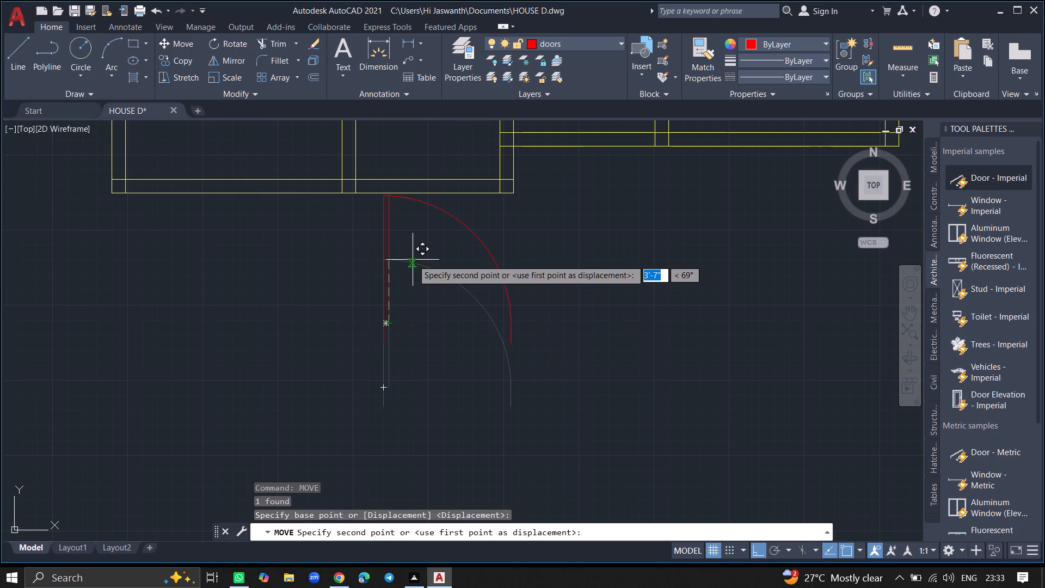
{"action": "scroll", "coordinate": [413, 260], "scroll_direction": "down", "scroll_amount": 3, "text": "ctrl"}
{"action": "key", "text": "F8"}
{"action": "scroll", "coordinate": [413, 260], "scroll_direction": "down", "scroll_amount": 2, "text": "ctrl"}
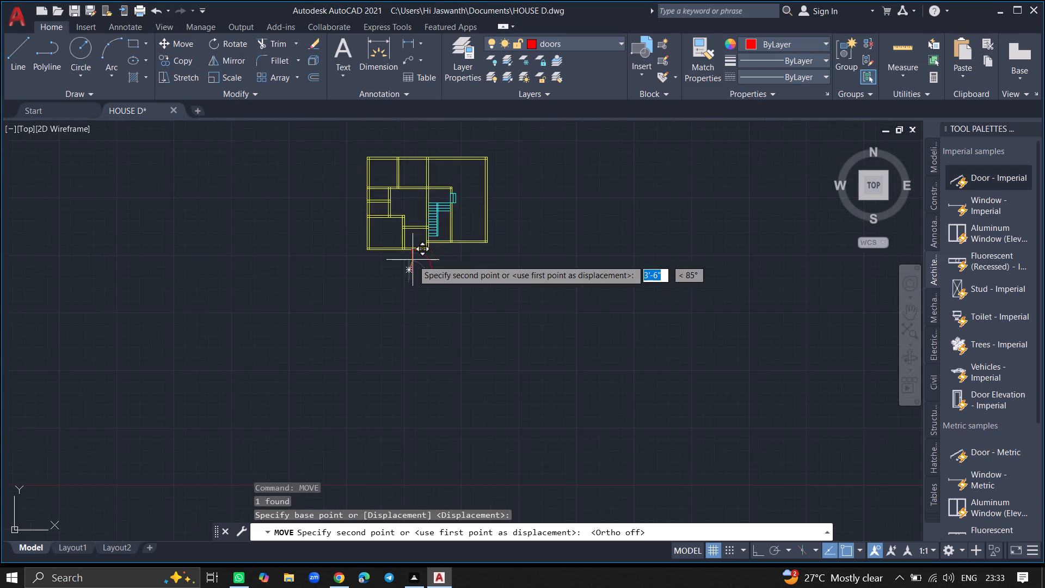
{"action": "scroll", "coordinate": [413, 260], "scroll_direction": "down", "scroll_amount": 2, "text": "ctrl"}
{"action": "scroll", "coordinate": [407, 244], "scroll_direction": "up", "scroll_amount": 7, "text": "ctrl"}
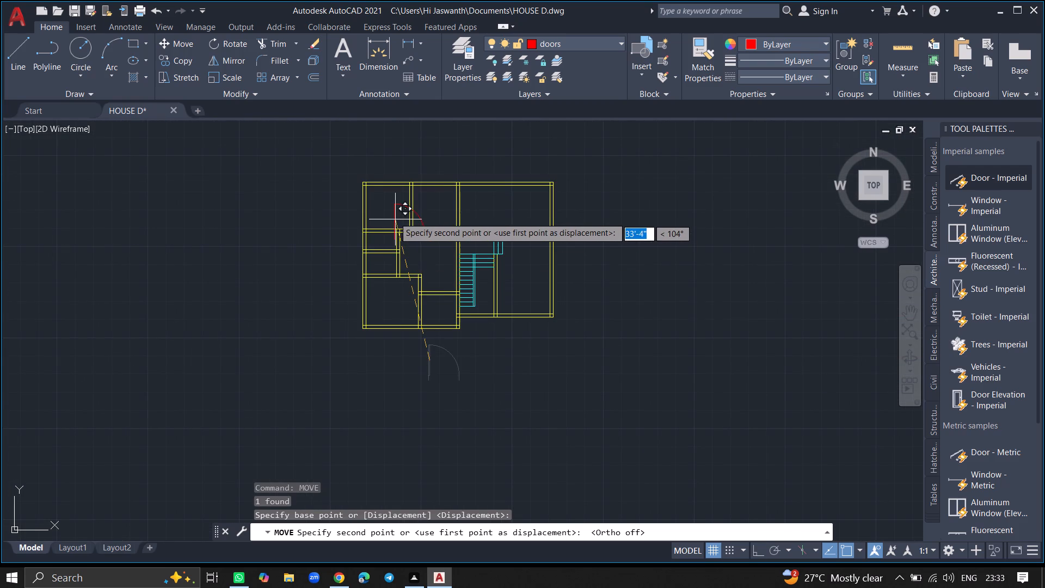
{"action": "scroll", "coordinate": [380, 206], "scroll_direction": "up", "scroll_amount": 3, "text": "ctrl"}
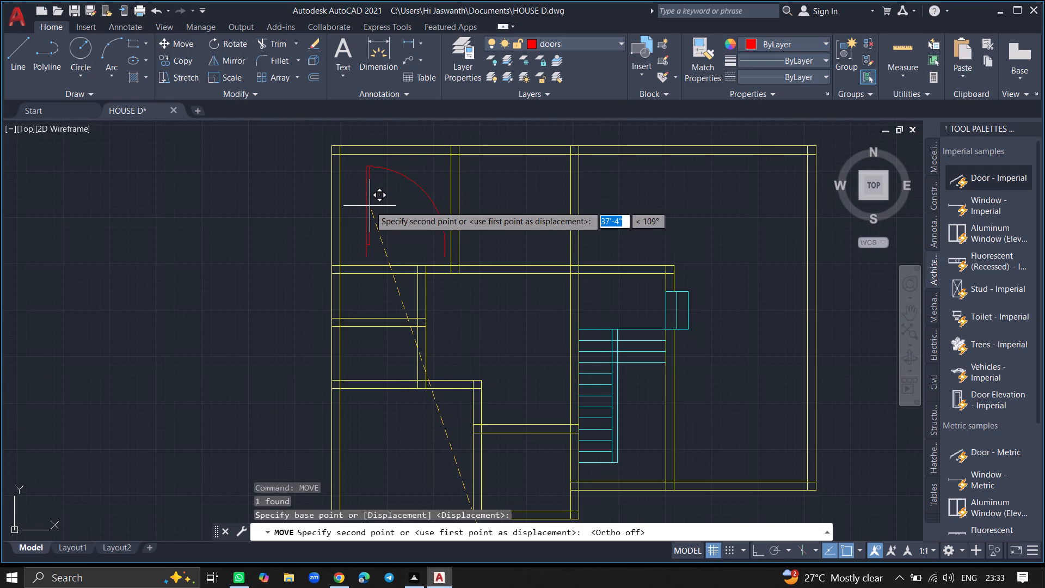
{"action": "left_click", "coordinate": [370, 206]}
Scale the door down freehand about its leaf's midpoint, making the leaf about 1'-9" long.
{"action": "left_click", "coordinate": [370, 206]}
{"action": "type", "text": "SC"}
{"action": "key", "text": "Return"}
{"action": "left_click", "coordinate": [370, 206]}
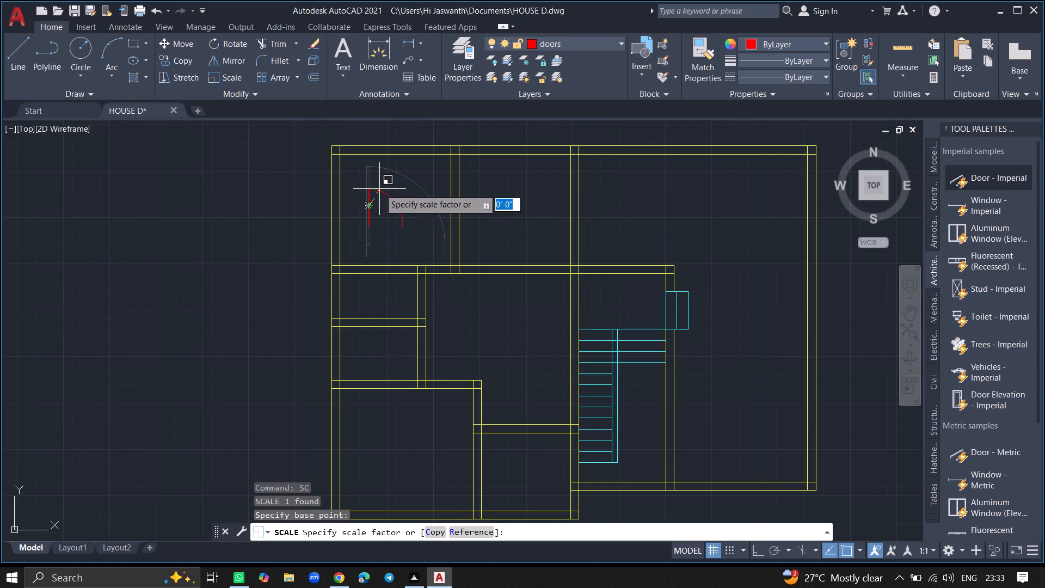
{"action": "scroll", "coordinate": [379, 192], "scroll_direction": "up", "scroll_amount": 2, "text": "ctrl"}
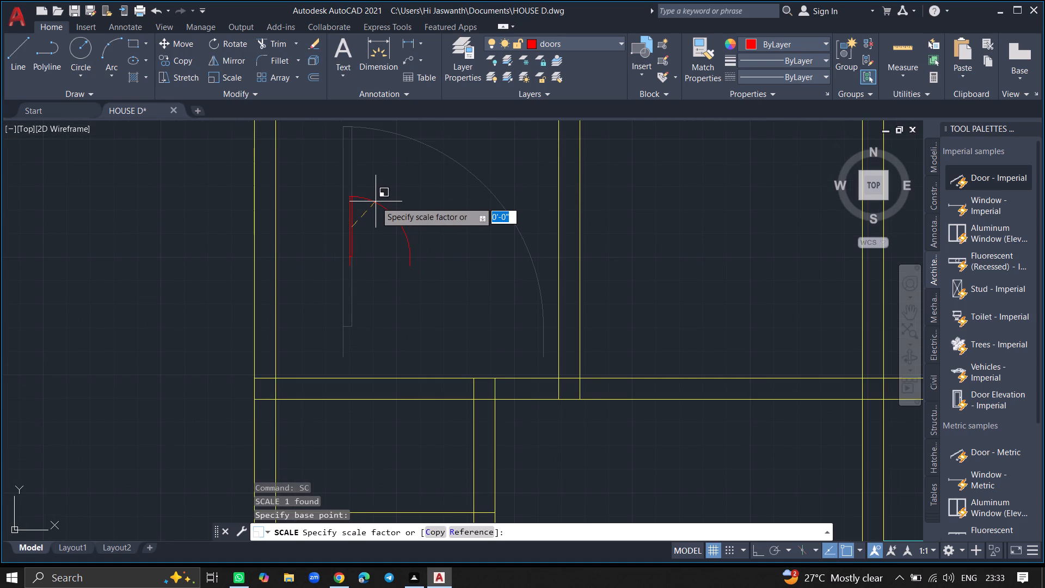
{"action": "left_click", "coordinate": [371, 205]}
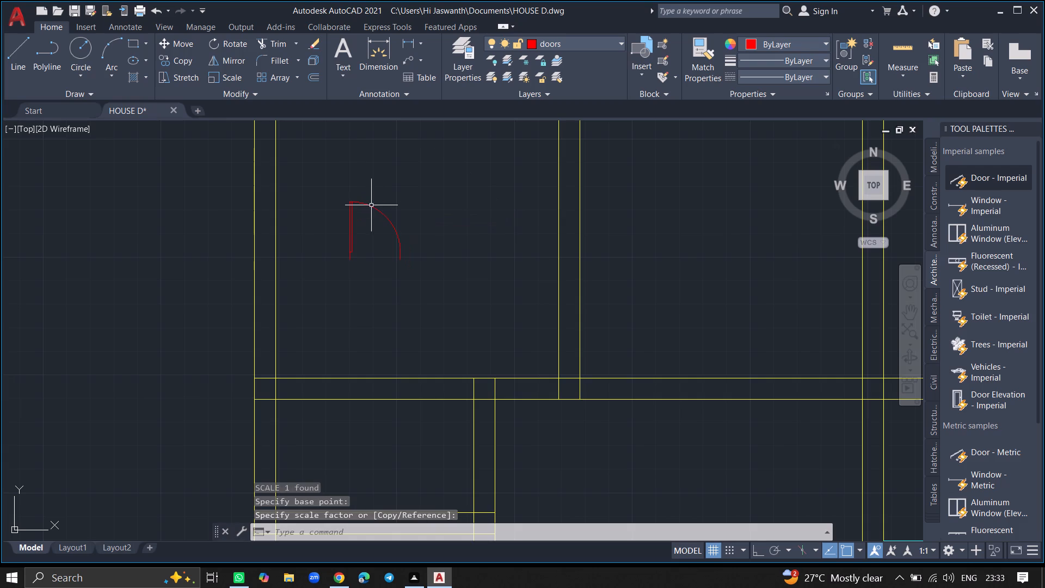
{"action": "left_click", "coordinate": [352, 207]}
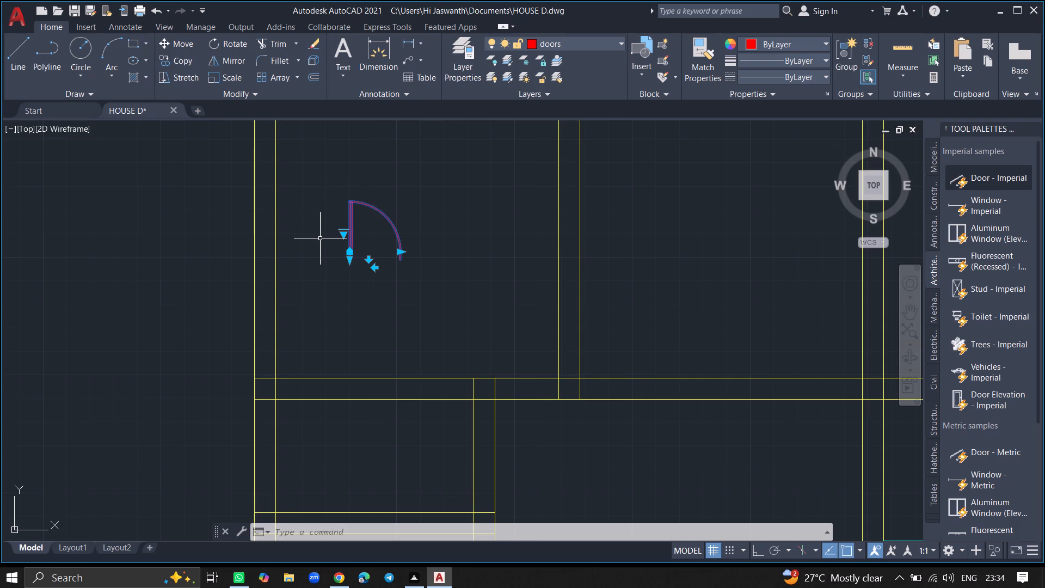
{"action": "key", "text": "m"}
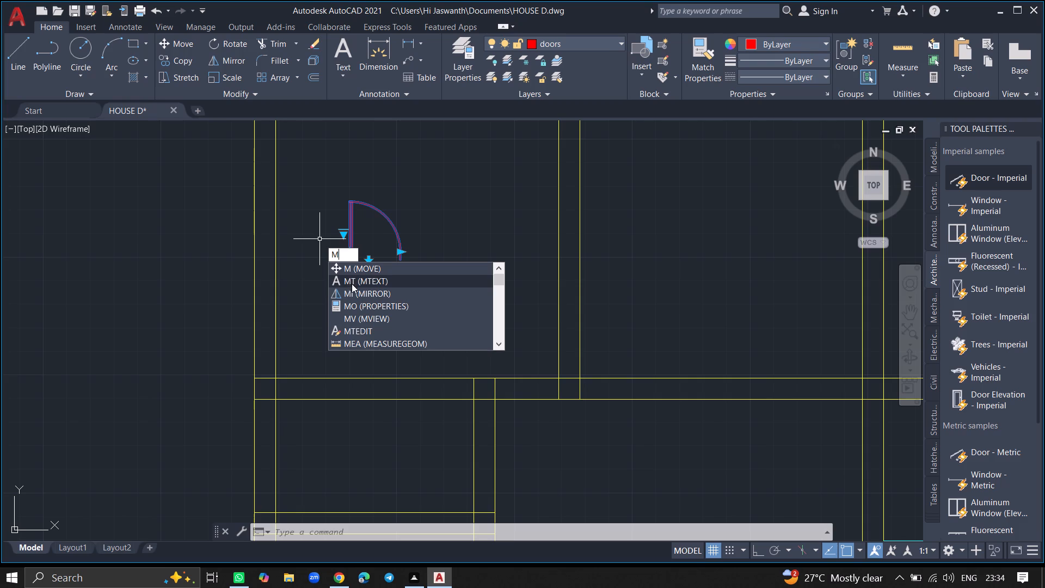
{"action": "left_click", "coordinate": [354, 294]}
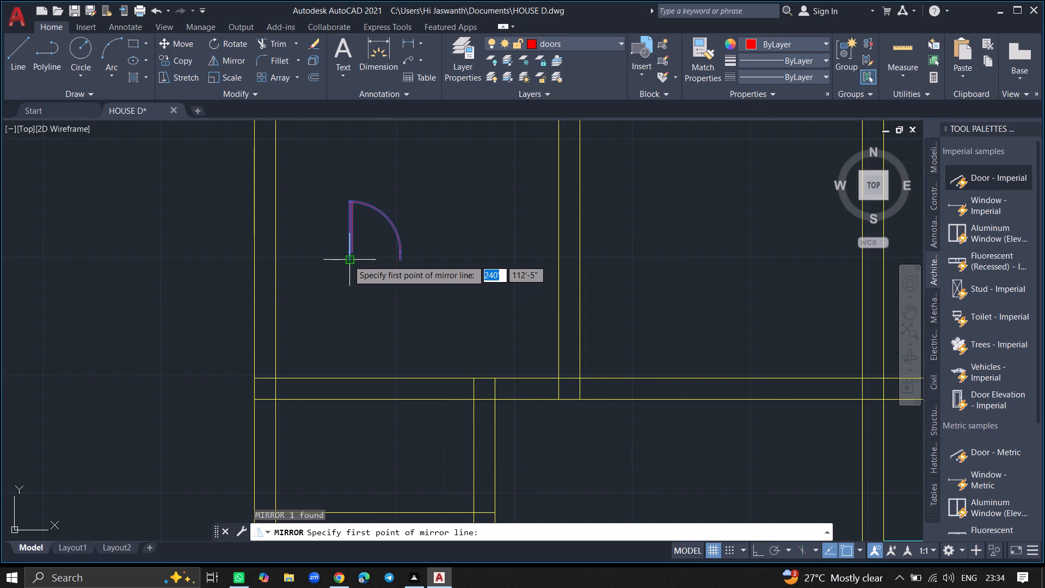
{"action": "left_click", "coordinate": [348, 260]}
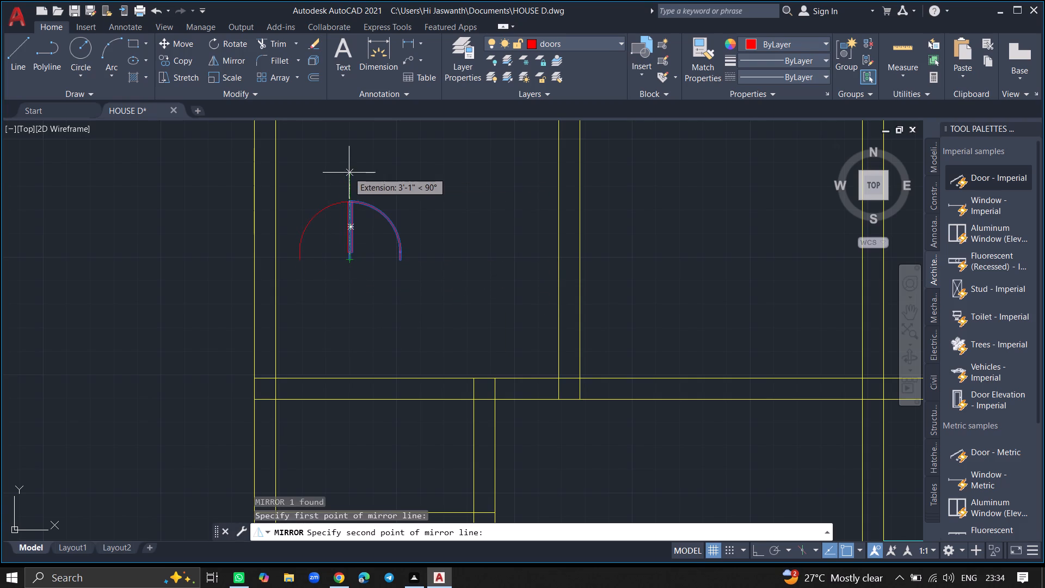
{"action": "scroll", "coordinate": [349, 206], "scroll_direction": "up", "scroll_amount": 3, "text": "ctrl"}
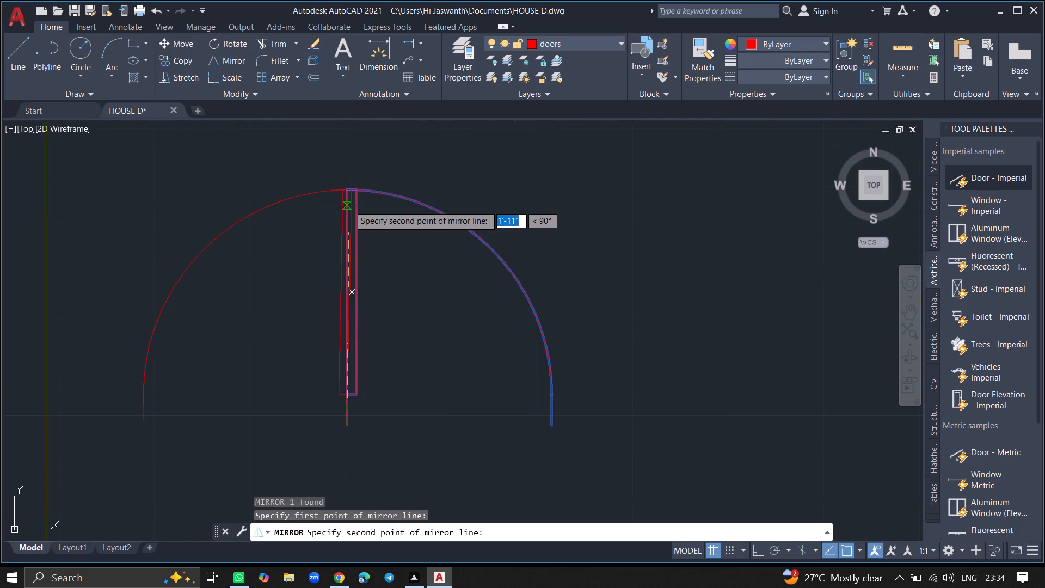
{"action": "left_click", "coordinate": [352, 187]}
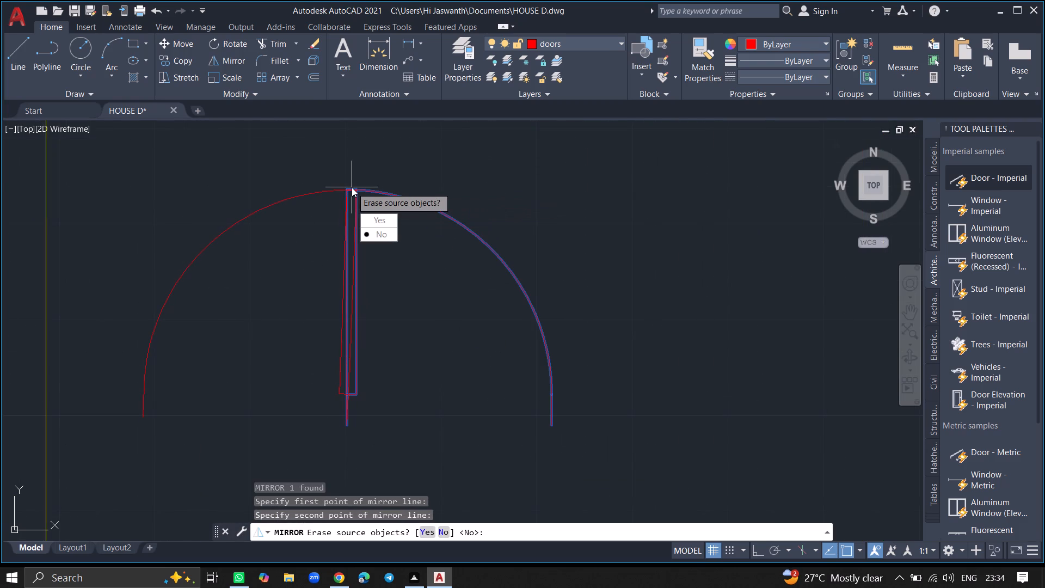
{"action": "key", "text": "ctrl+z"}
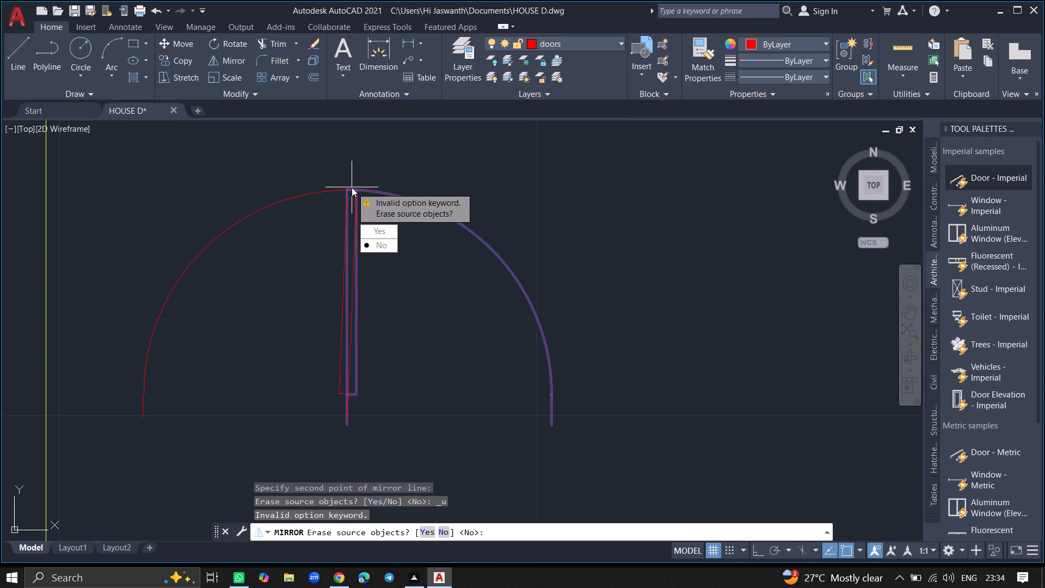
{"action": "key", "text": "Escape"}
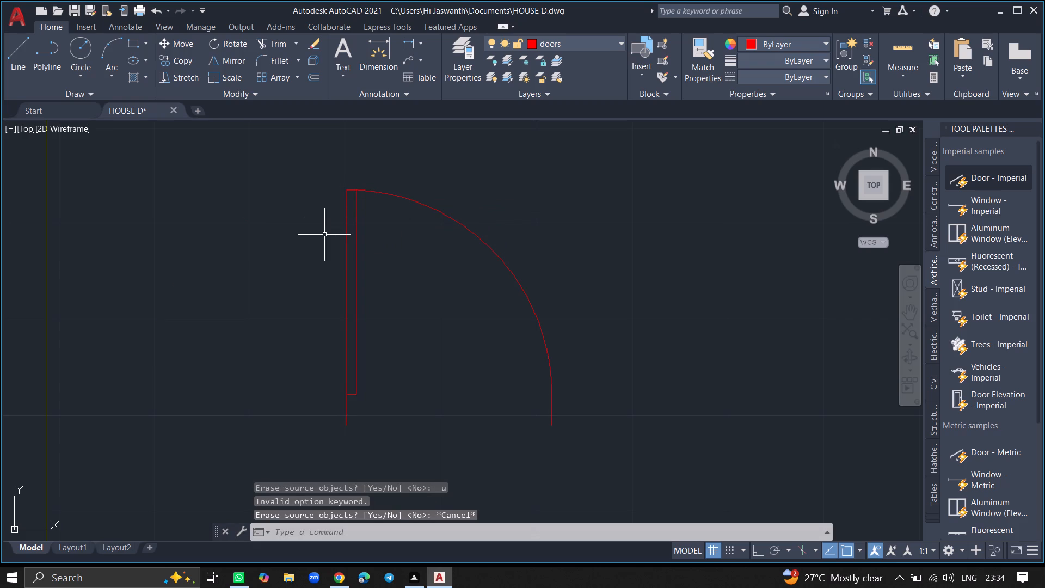
Mirror the door about the vertical line through the midpoints of its leaf's short ends, keeping the original.
{"action": "type", "text": "MIRR"}
{"action": "left_click", "coordinate": [359, 264]}
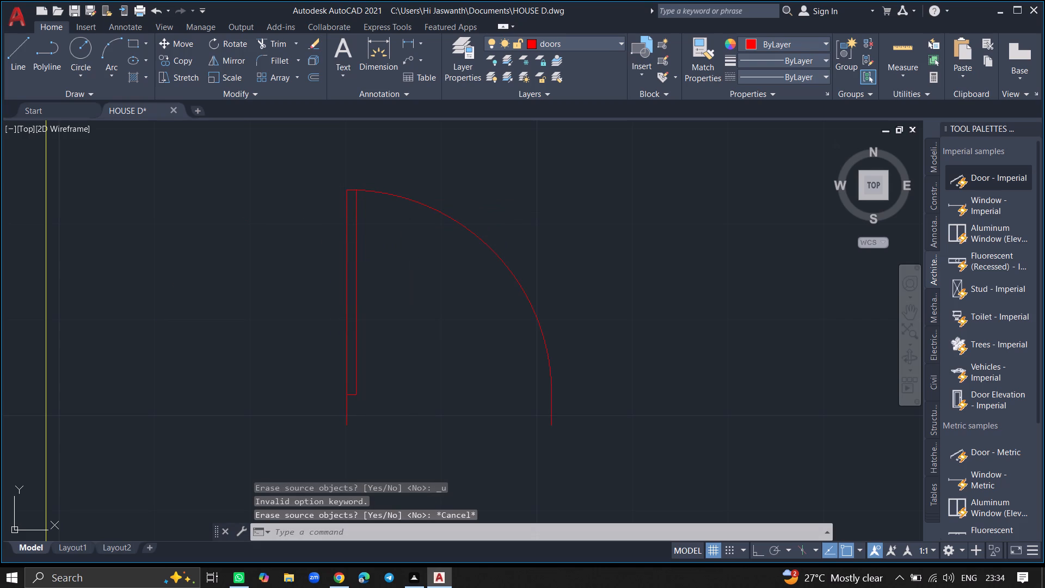
{"action": "left_click", "coordinate": [356, 264]}
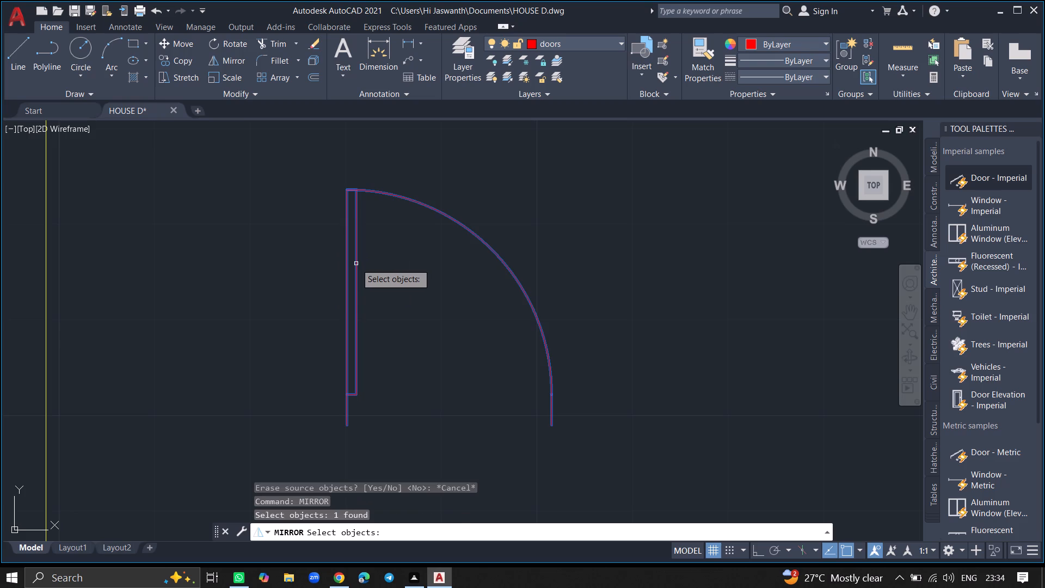
{"action": "key", "text": "Return"}
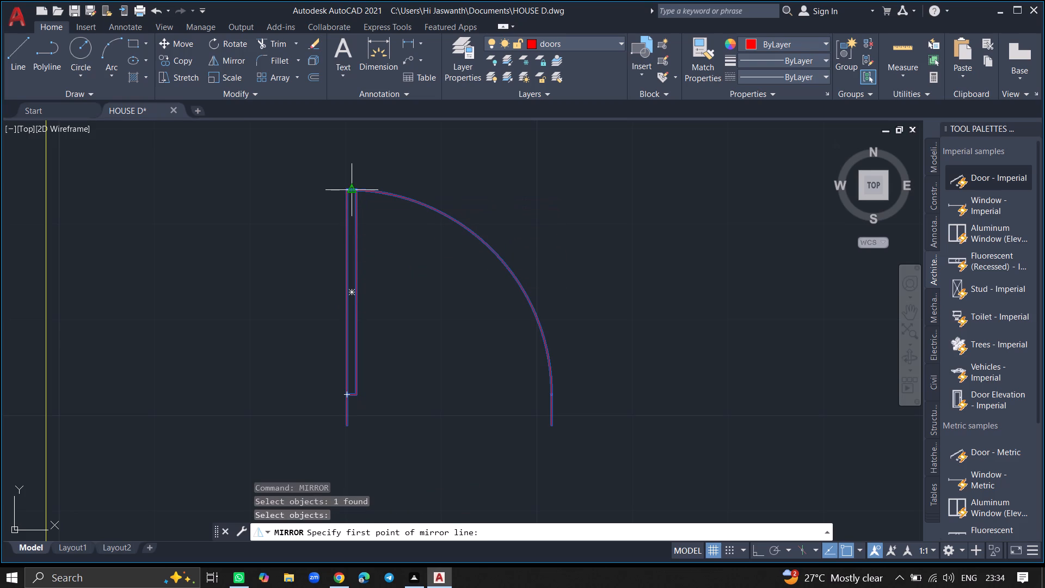
{"action": "left_click", "coordinate": [352, 187]}
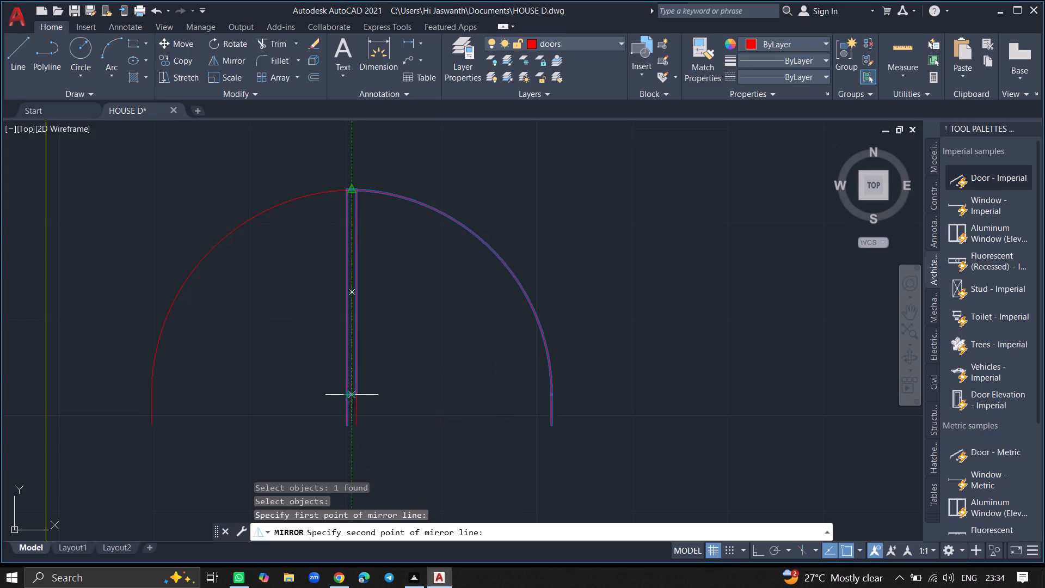
{"action": "scroll", "coordinate": [353, 393], "scroll_direction": "up", "scroll_amount": 5, "text": "ctrl"}
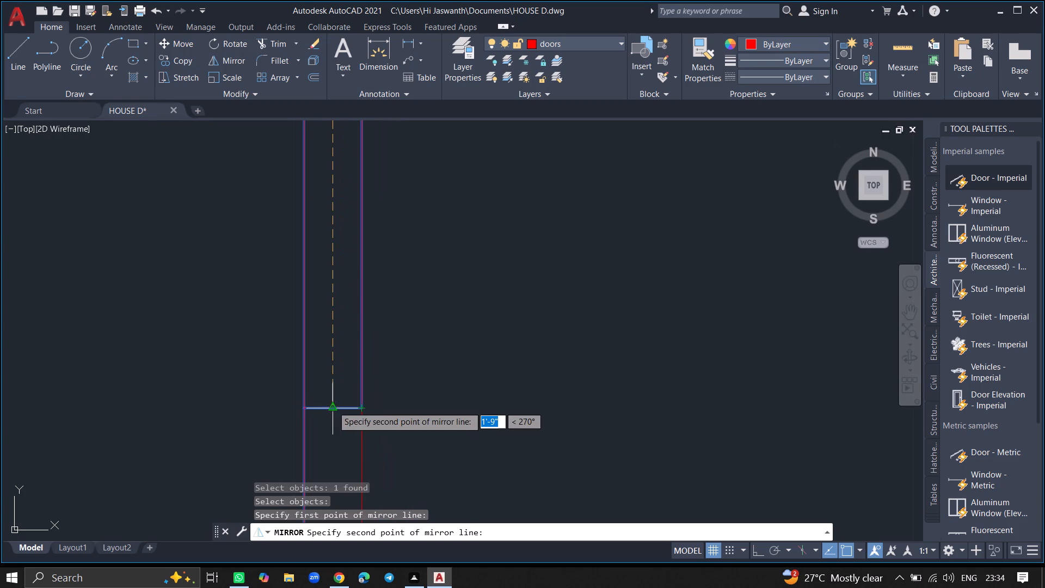
{"action": "left_click", "coordinate": [334, 407]}
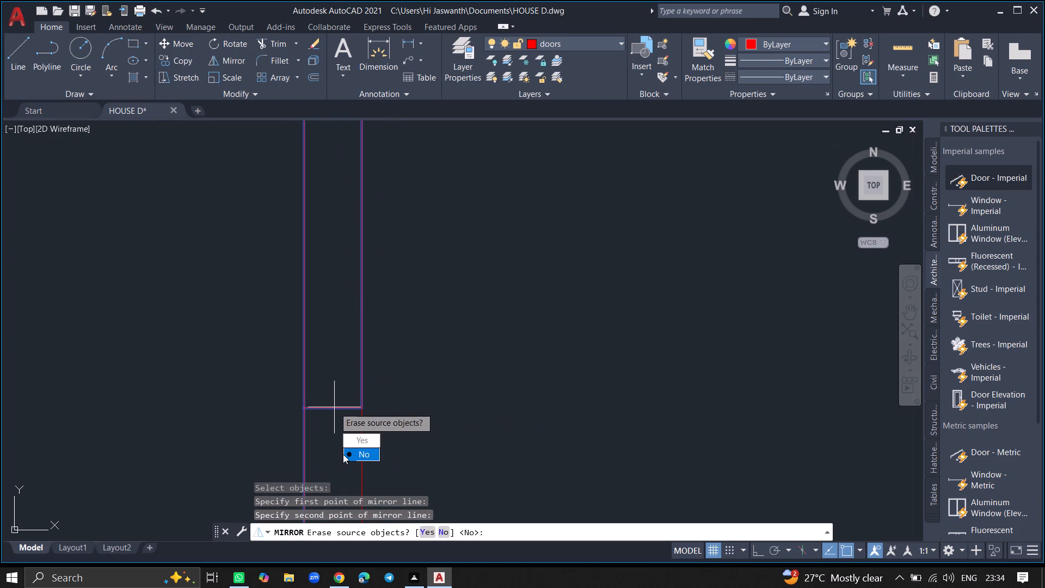
{"action": "left_click_drag", "start_coordinate": [343, 454], "coordinate": [334, 407]}
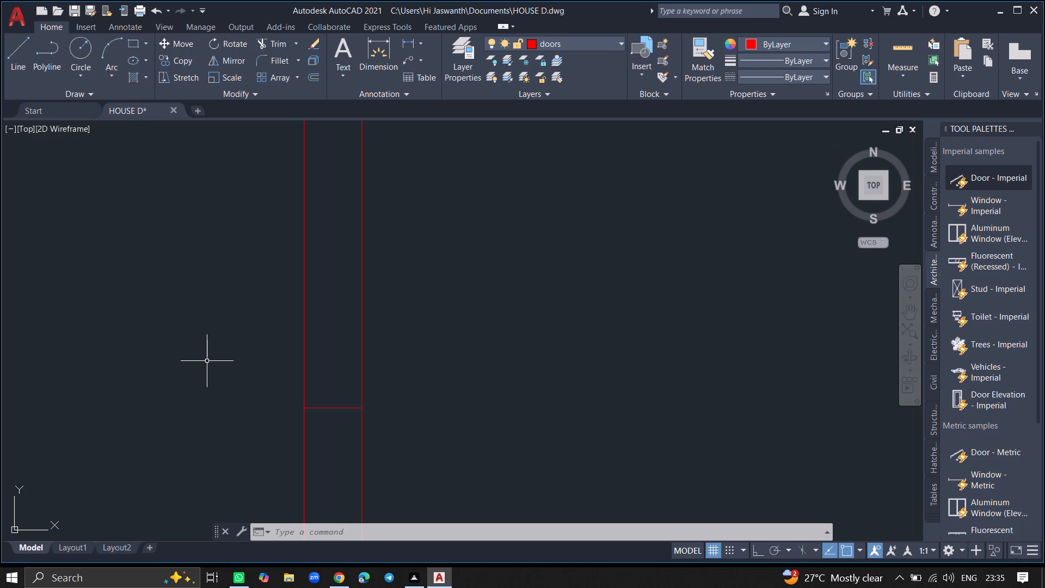
Move the mirrored door by its arc onto the horizontal wall below the upper-left room, beside that room's right-hand wall.
{"action": "scroll", "coordinate": [207, 361], "scroll_direction": "down", "scroll_amount": 7, "text": "ctrl"}
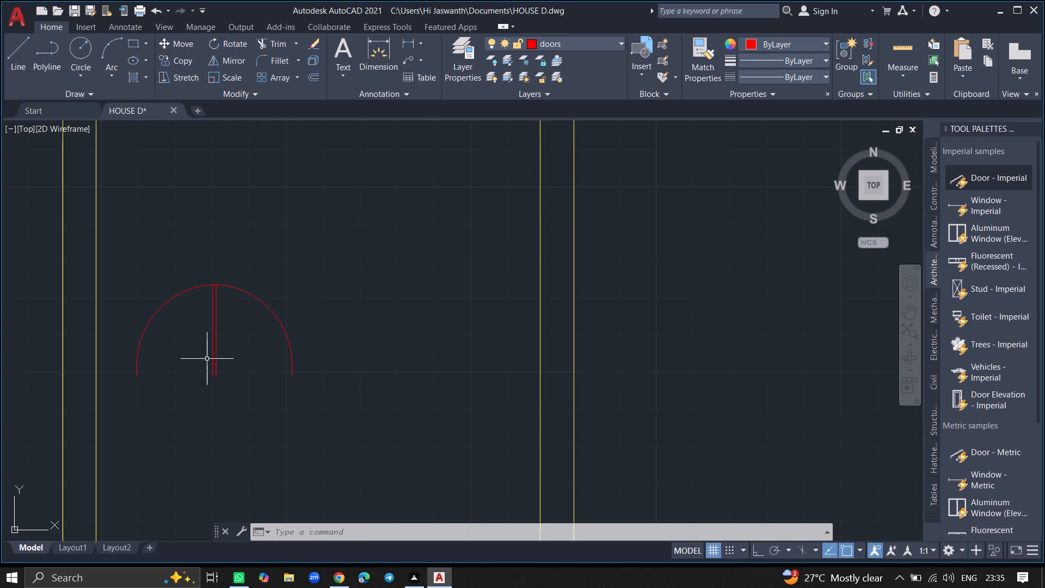
{"action": "left_click", "coordinate": [170, 300]}
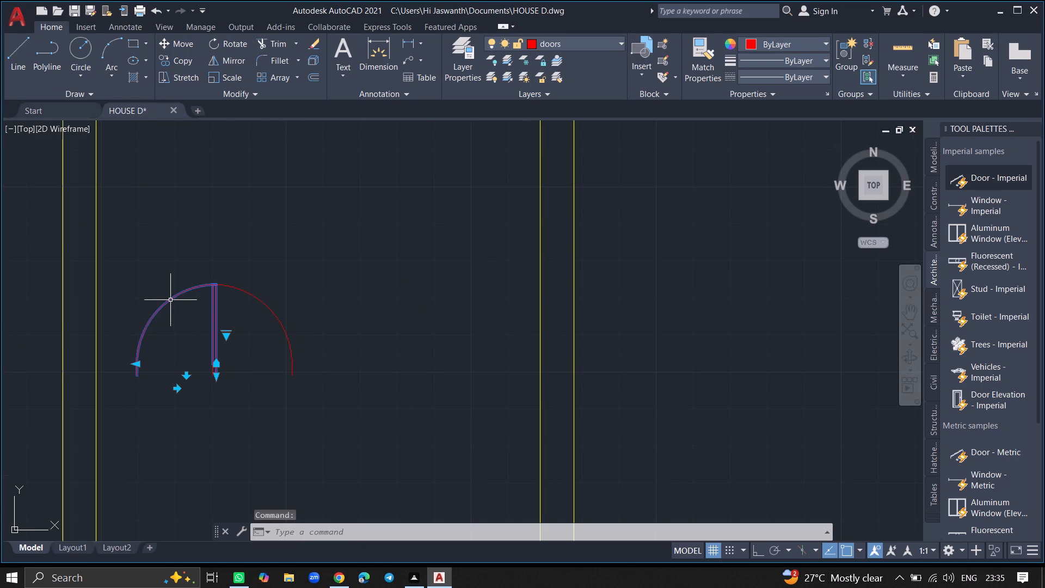
{"action": "type", "text": "MOVE"}
{"action": "key", "text": "Return"}
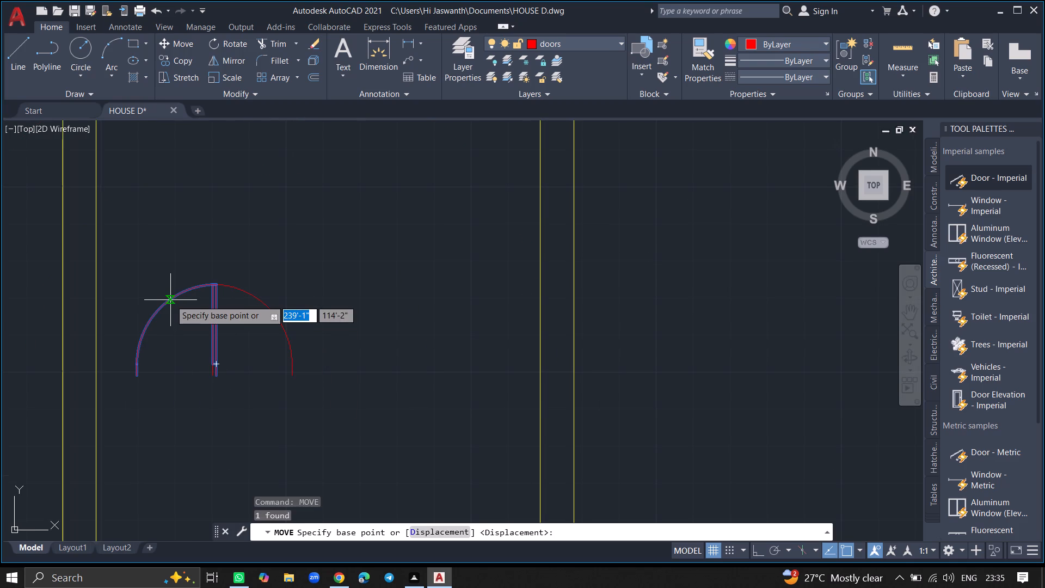
{"action": "left_click", "coordinate": [170, 300]}
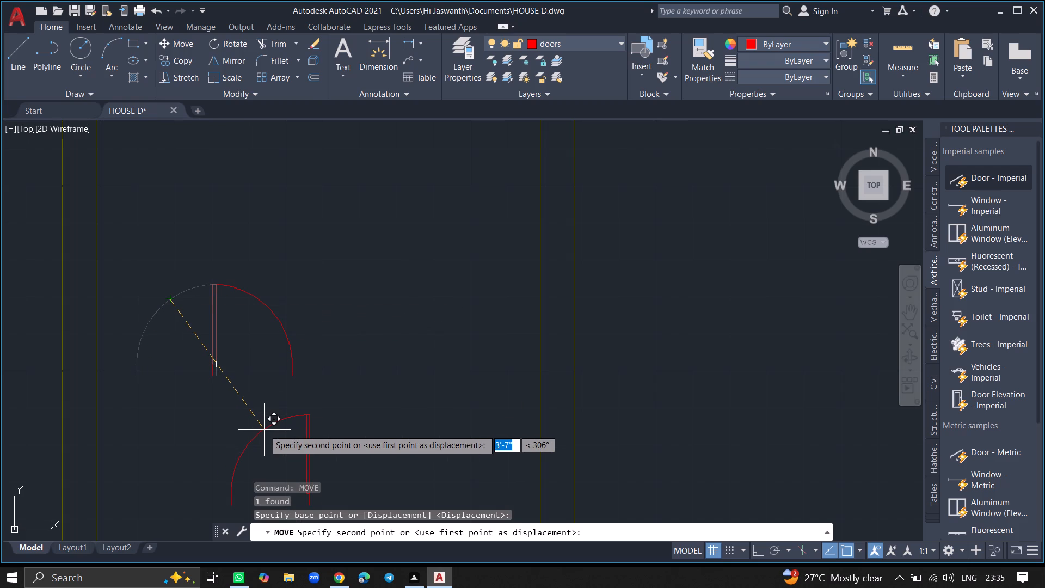
{"action": "scroll", "coordinate": [264, 430], "scroll_direction": "down", "scroll_amount": 4, "text": "ctrl"}
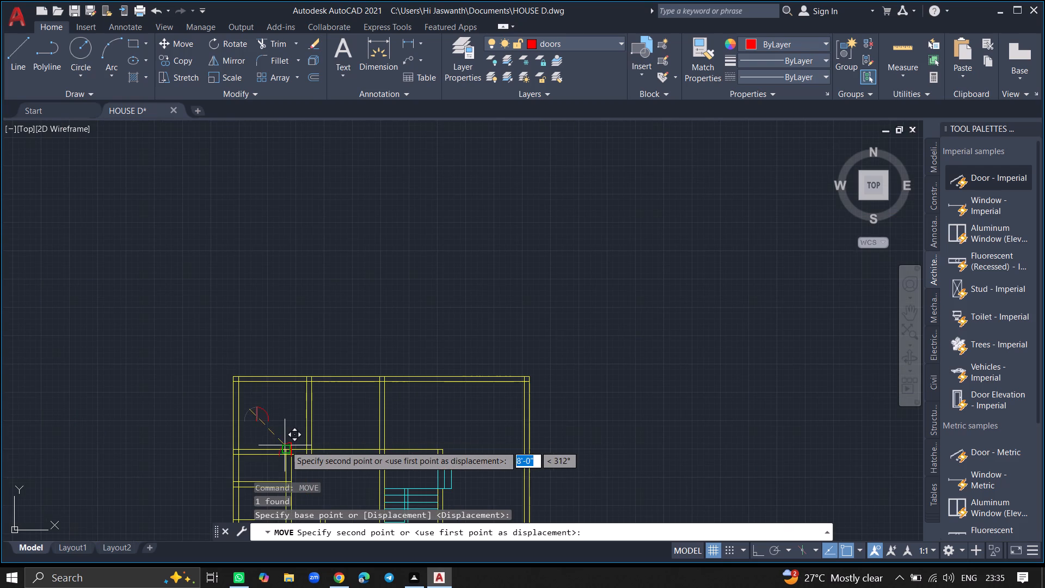
{"action": "scroll", "coordinate": [286, 445], "scroll_direction": "up", "scroll_amount": 5, "text": "ctrl"}
{"action": "scroll", "coordinate": [310, 405], "scroll_direction": "down", "scroll_amount": 1, "text": "ctrl"}
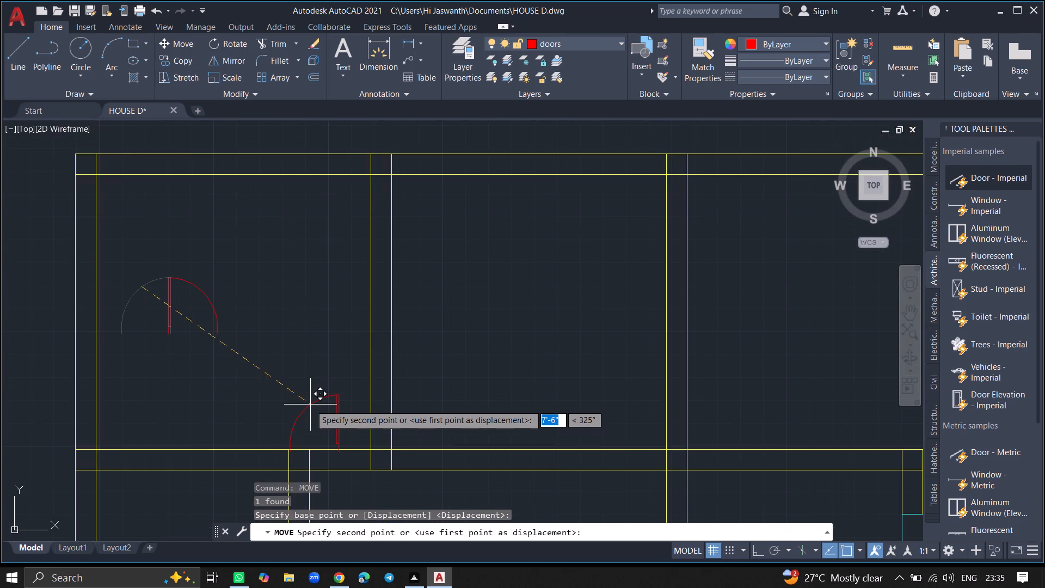
{"action": "scroll", "coordinate": [337, 428], "scroll_direction": "up", "scroll_amount": 3, "text": "ctrl"}
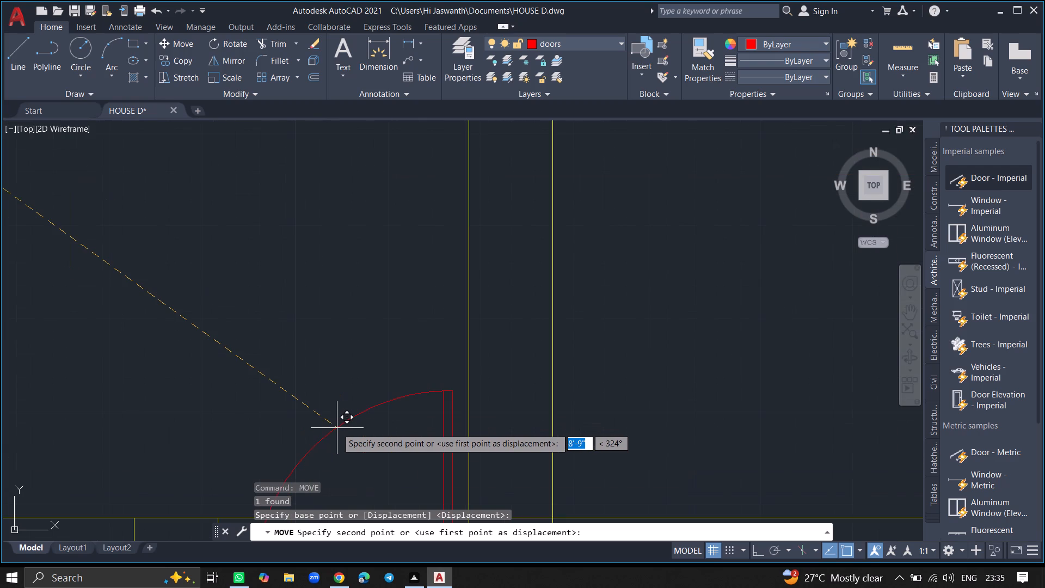
{"action": "left_click", "coordinate": [339, 433]}
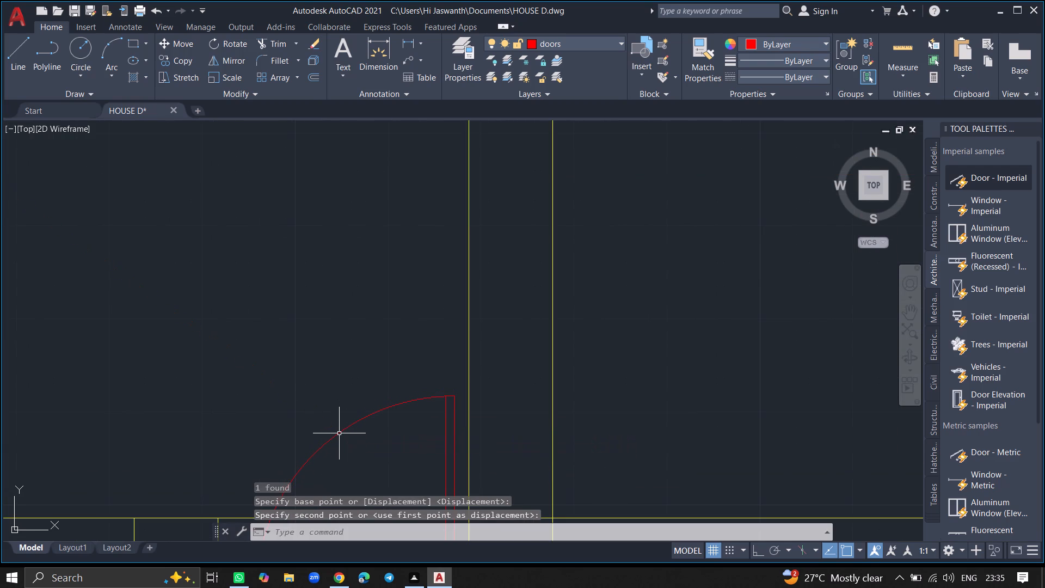
Trim both lines of the horizontal wall between the moved door's jambs to open the doorway, including the piece crossing the leaf.
{"action": "scroll", "coordinate": [339, 433], "scroll_direction": "down", "scroll_amount": 4, "text": "ctrl"}
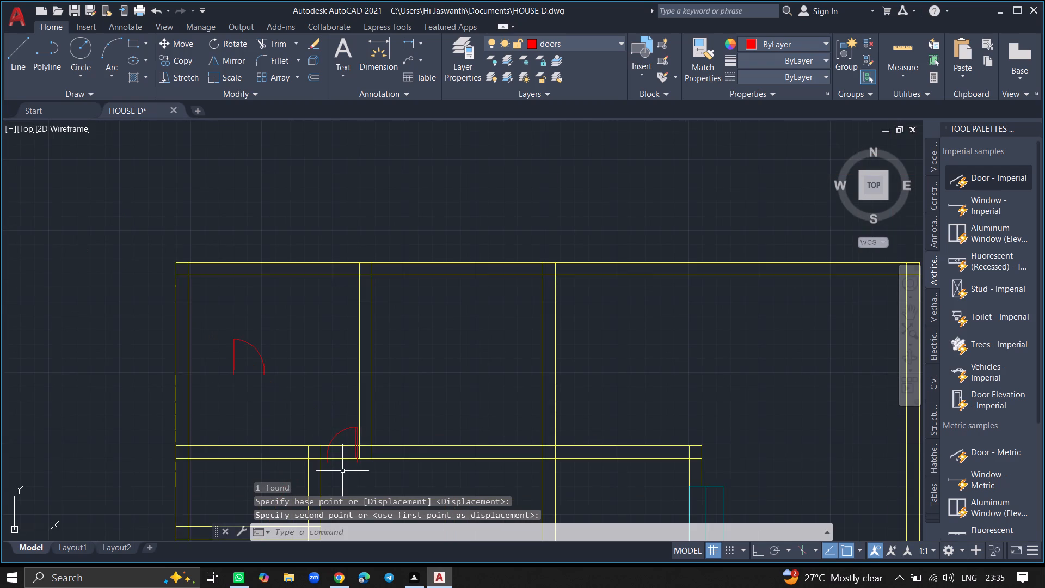
{"action": "scroll", "coordinate": [342, 471], "scroll_direction": "up", "scroll_amount": 7, "text": "ctrl"}
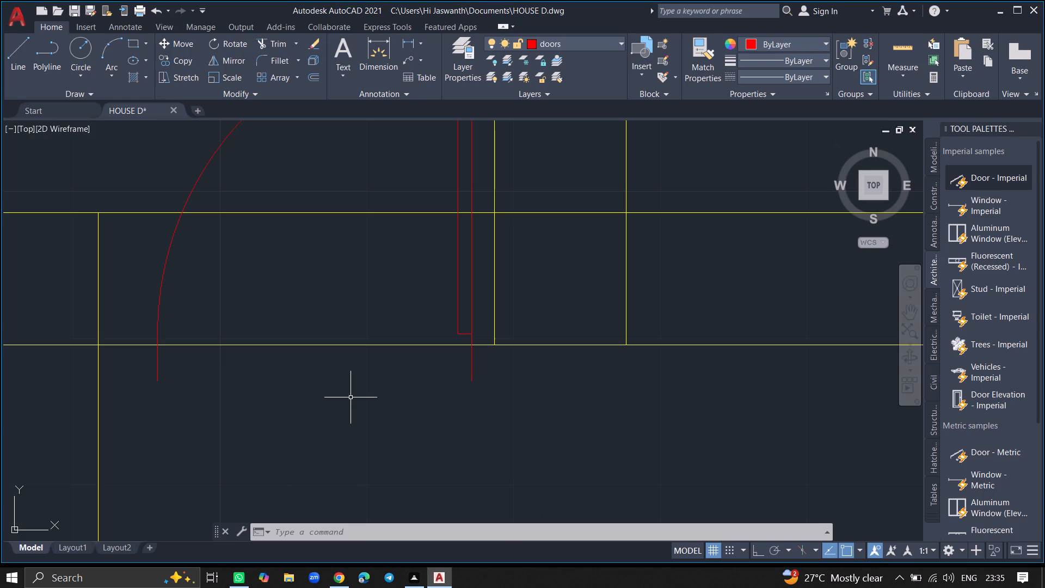
{"action": "type", "text": "TRIM"}
{"action": "key", "text": "Return"}
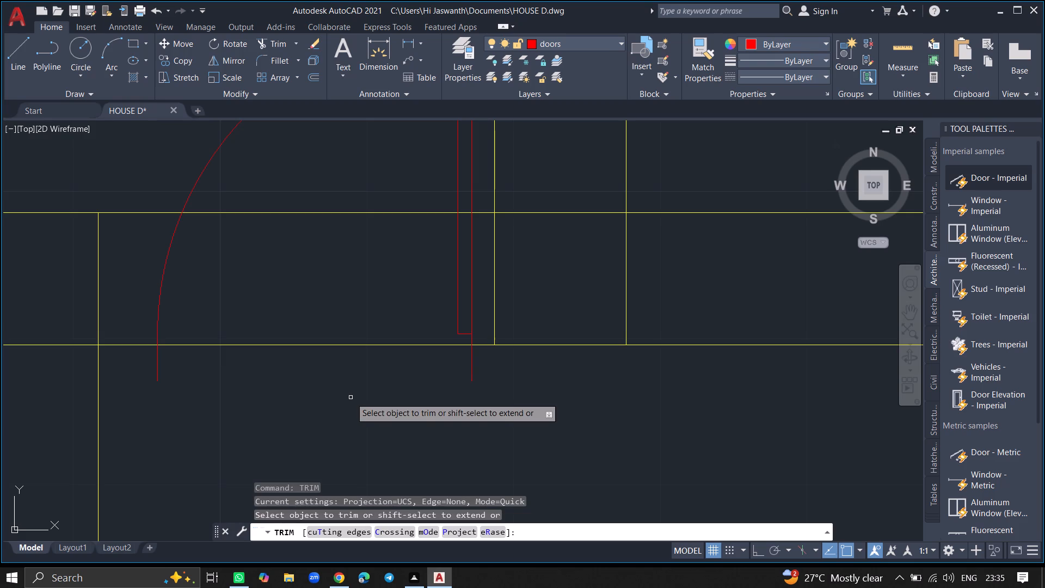
{"action": "left_click", "coordinate": [355, 346]}
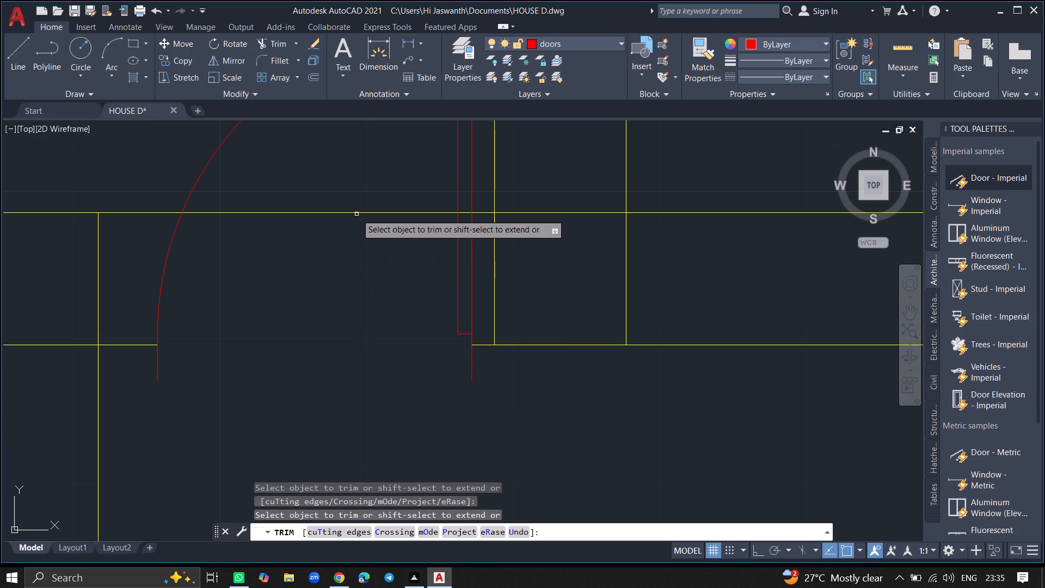
{"action": "left_click", "coordinate": [356, 212]}
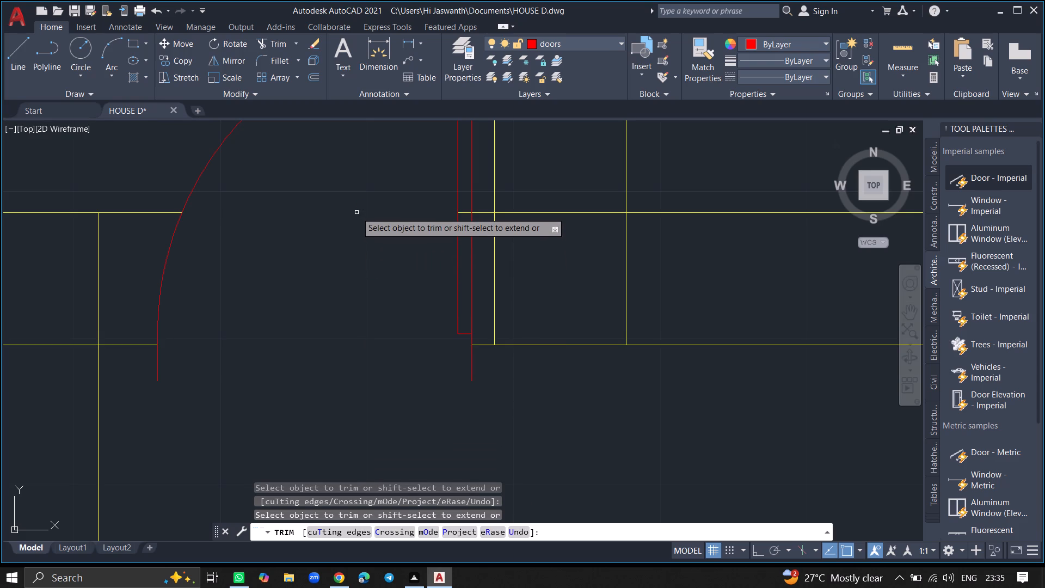
{"action": "left_click", "coordinate": [462, 211]}
{"action": "key", "text": "Return"}
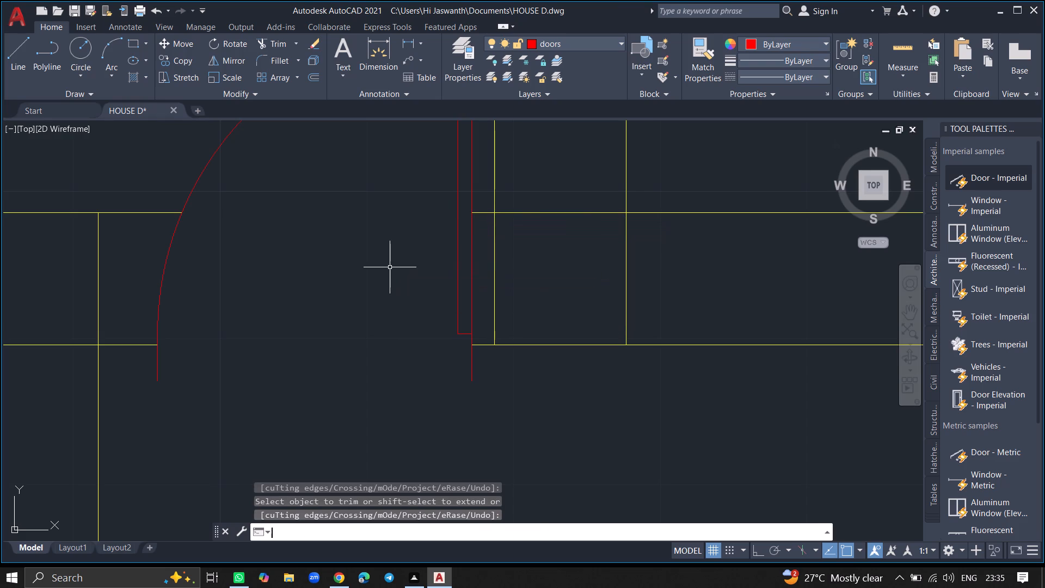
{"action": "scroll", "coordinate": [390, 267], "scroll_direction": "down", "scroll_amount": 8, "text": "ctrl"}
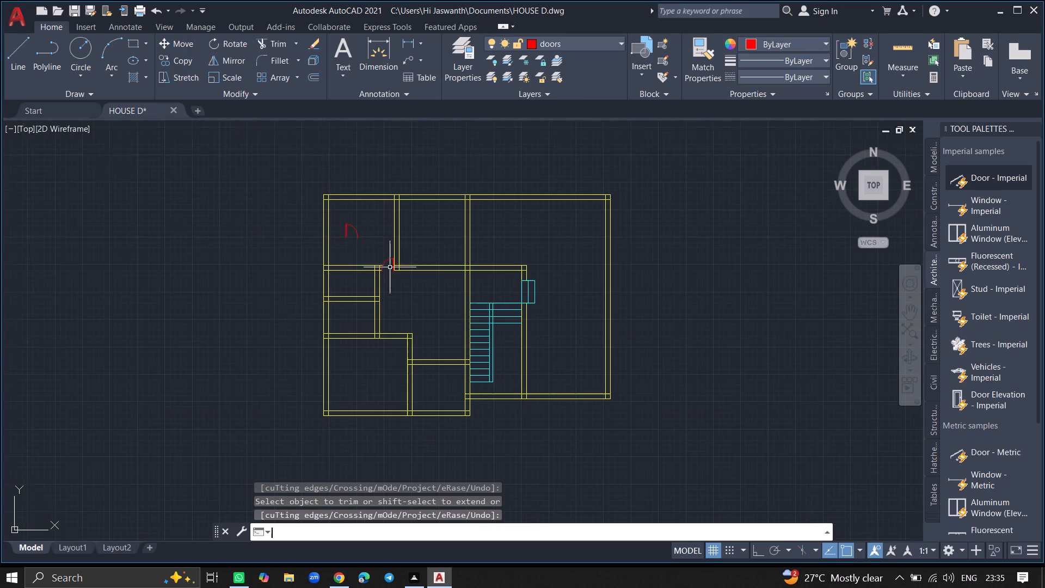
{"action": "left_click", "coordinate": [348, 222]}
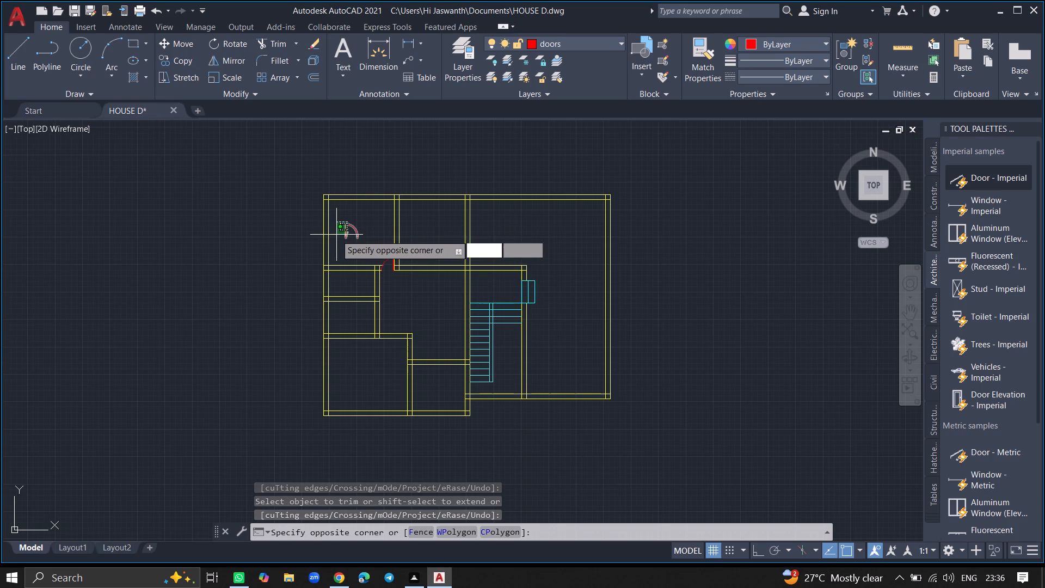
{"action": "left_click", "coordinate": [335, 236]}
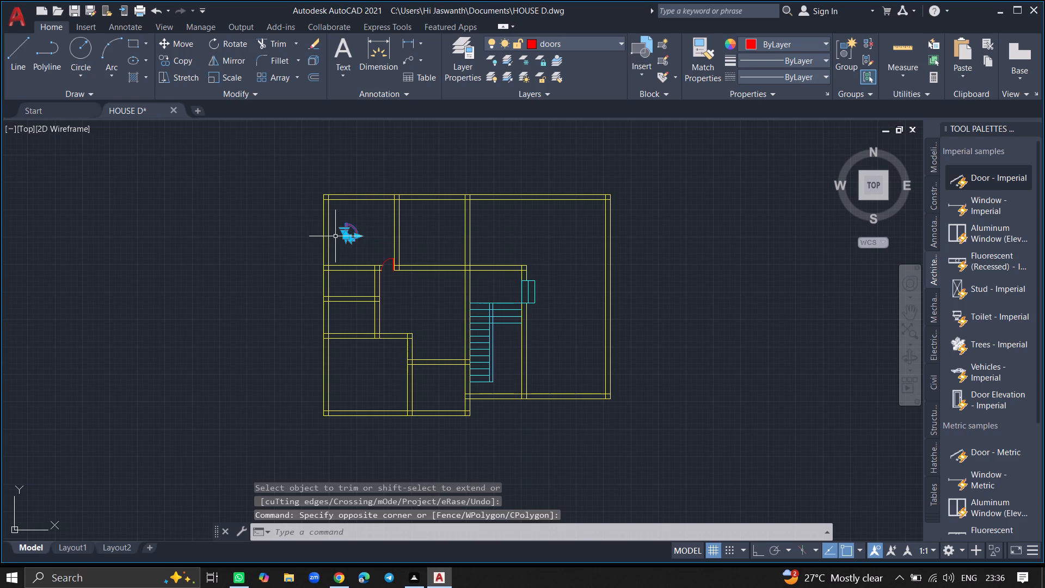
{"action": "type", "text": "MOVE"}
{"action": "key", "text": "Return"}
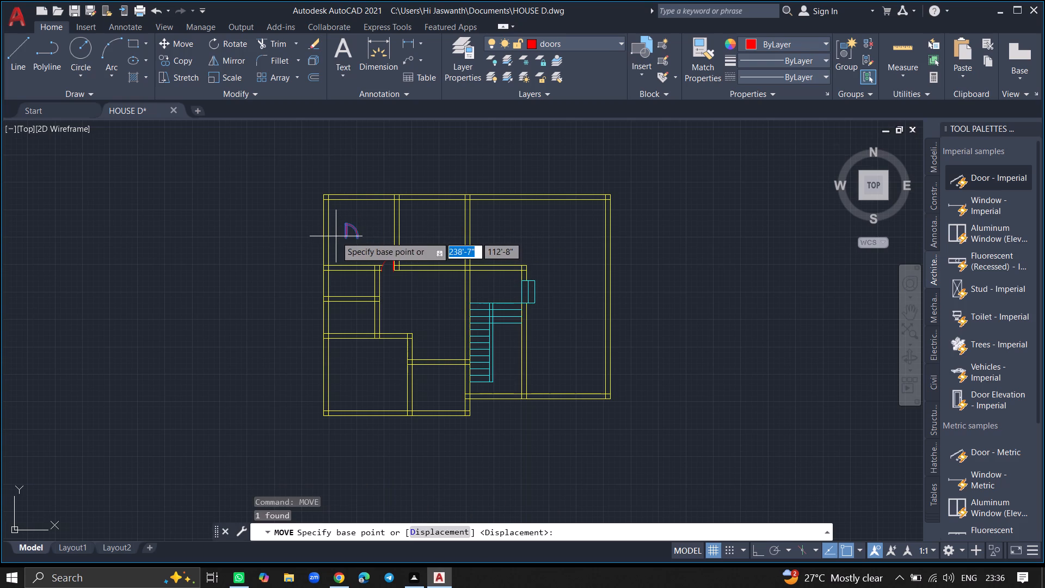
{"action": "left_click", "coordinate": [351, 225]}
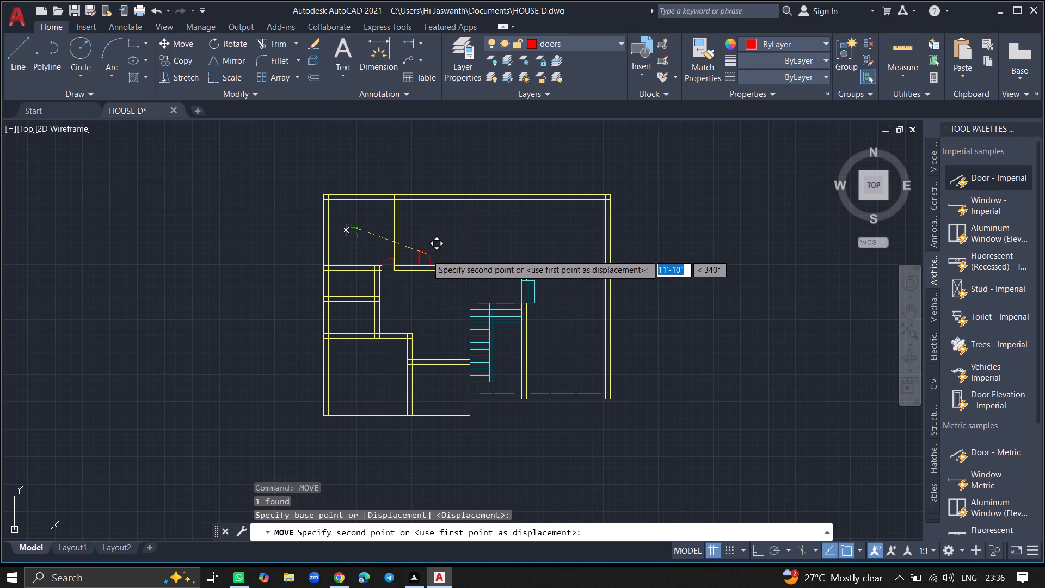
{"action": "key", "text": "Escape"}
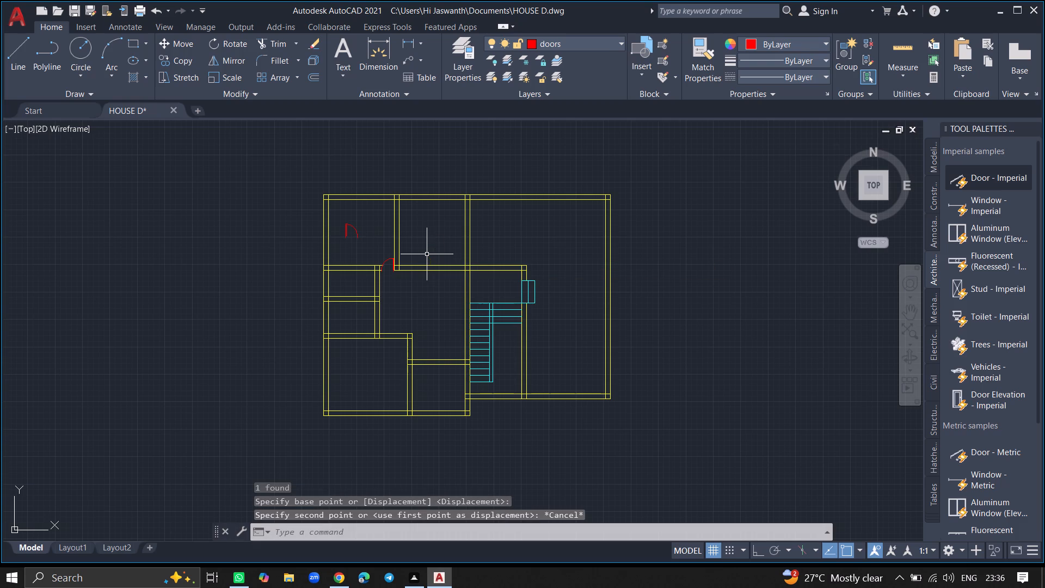
Copy the door in the upper-left room's doorway by its arc into the lower-left room, just below its top wall near the right corner.
{"action": "left_click", "coordinate": [388, 261]}
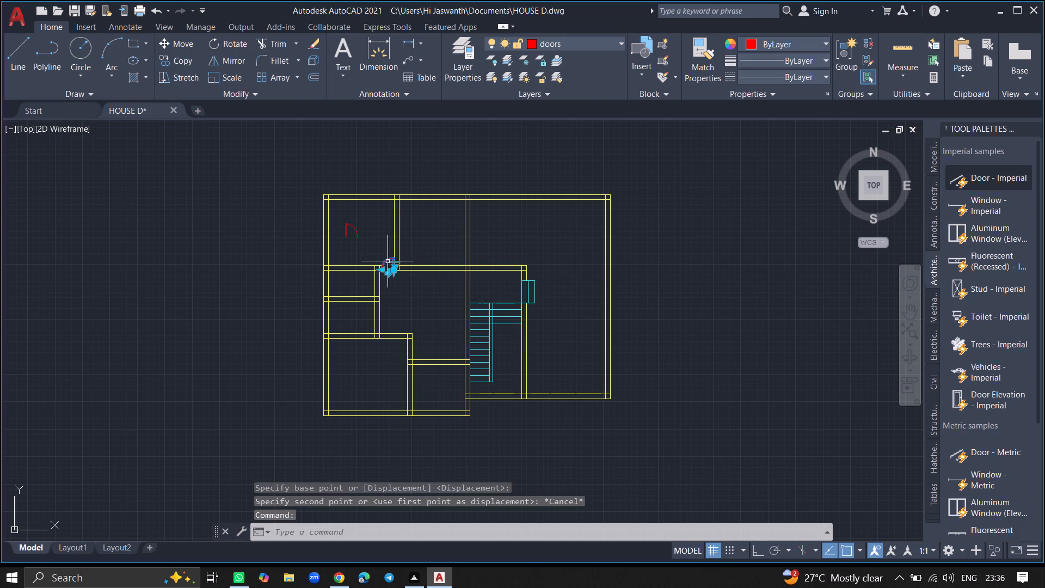
{"action": "type", "text": "COPY"}
{"action": "key", "text": "Return"}
{"action": "left_click", "coordinate": [388, 261]}
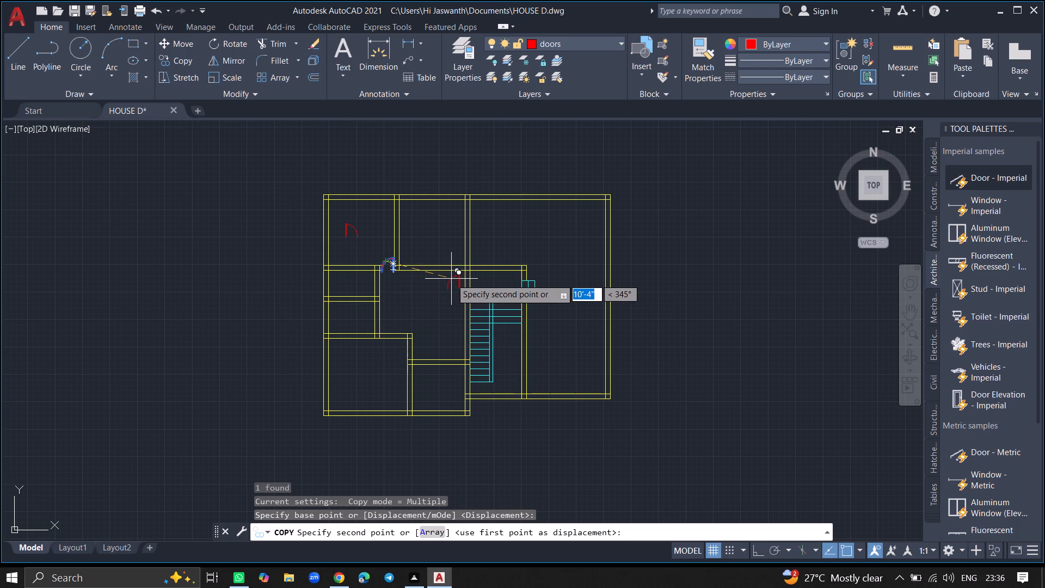
{"action": "scroll", "coordinate": [475, 281], "scroll_direction": "up", "scroll_amount": 3, "text": "ctrl"}
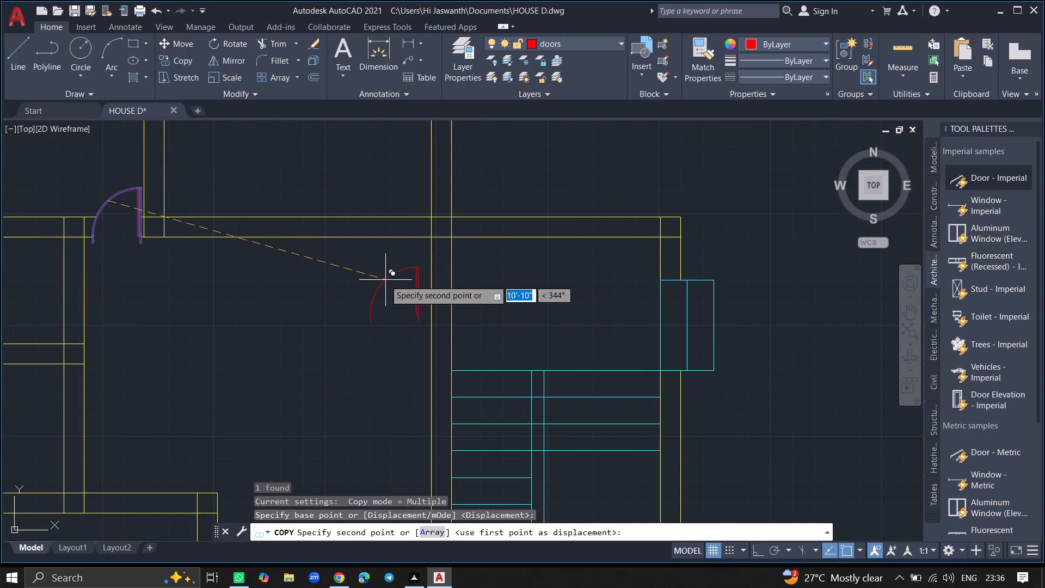
{"action": "scroll", "coordinate": [375, 288], "scroll_direction": "down", "scroll_amount": 2, "text": "ctrl"}
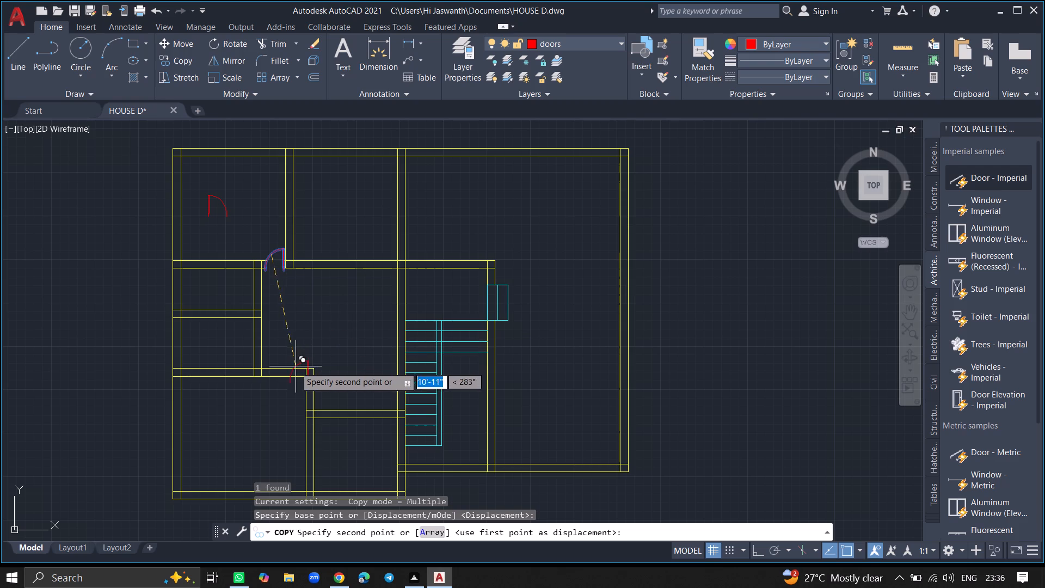
{"action": "left_click", "coordinate": [282, 392]}
{"action": "key", "text": "Escape"}
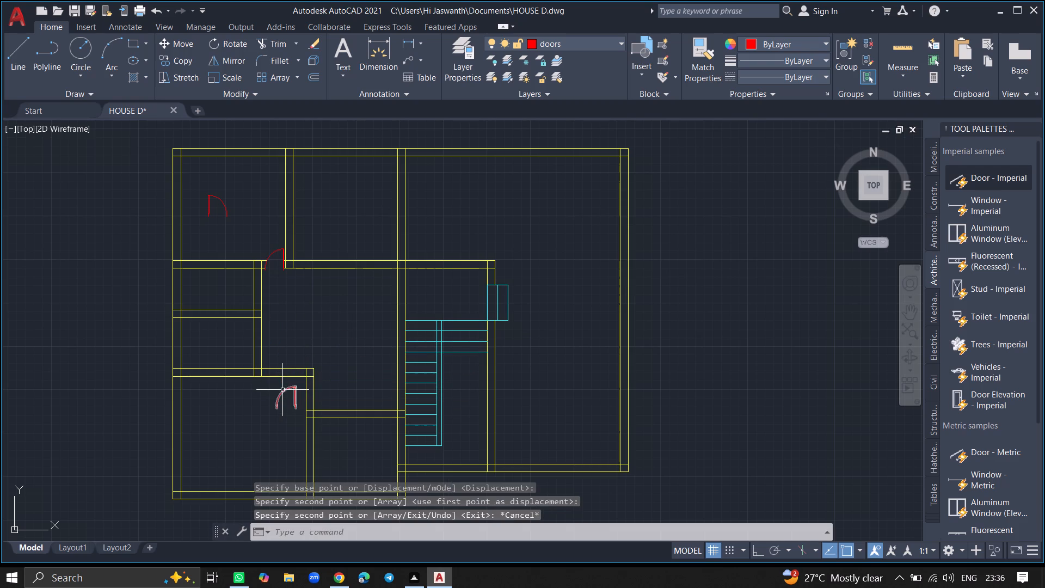
Rotate the copied door in the lower-left room about 180° around a point on its arc, so it swings downward.
{"action": "left_click", "coordinate": [282, 389]}
{"action": "type", "text": "RO"}
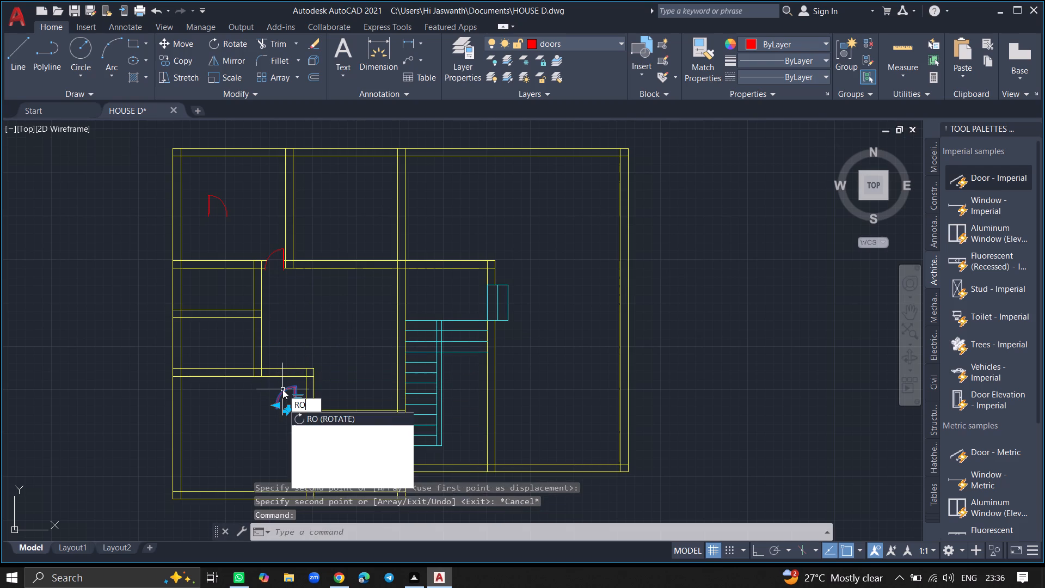
{"action": "key", "text": "Return"}
{"action": "left_click", "coordinate": [282, 389]}
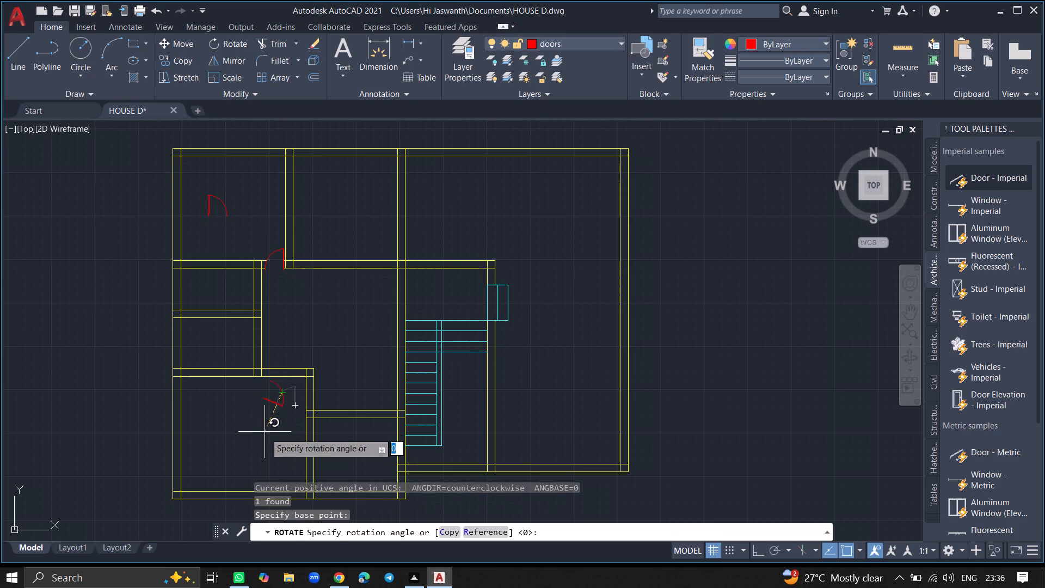
{"action": "left_click", "coordinate": [260, 394]}
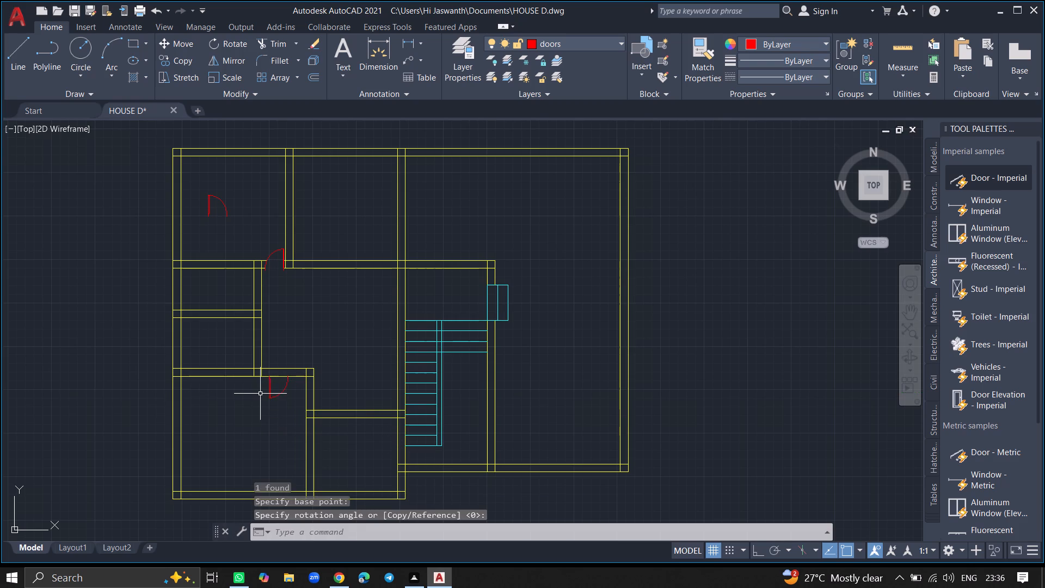
Move the rotated door in the lower-left room by its leaf onto that room's top wall, close to the right-hand corner.
{"action": "left_click", "coordinate": [271, 390]}
{"action": "type", "text": "MOVE"}
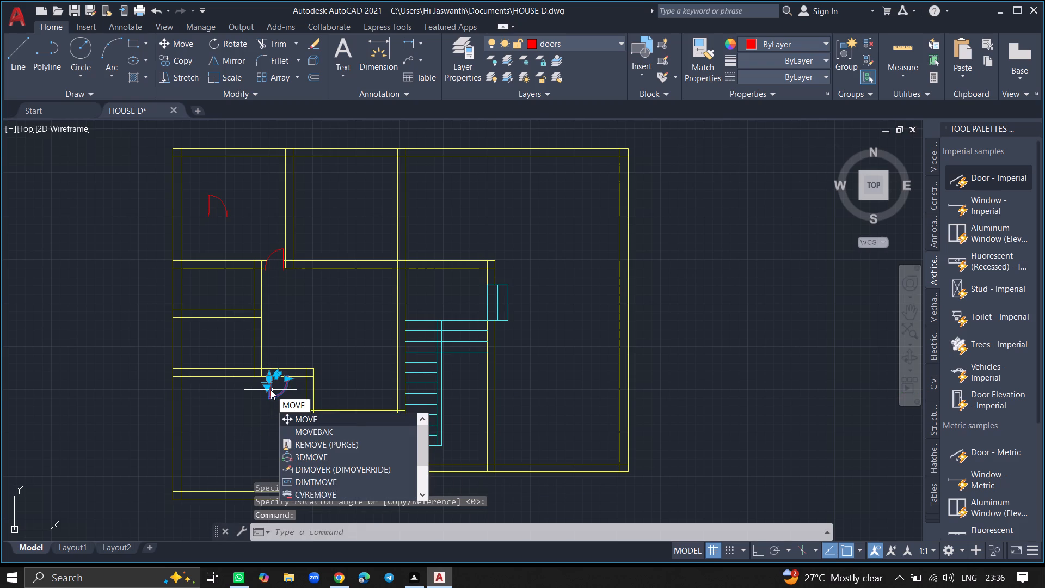
{"action": "key", "text": "Return"}
{"action": "left_click", "coordinate": [271, 390]}
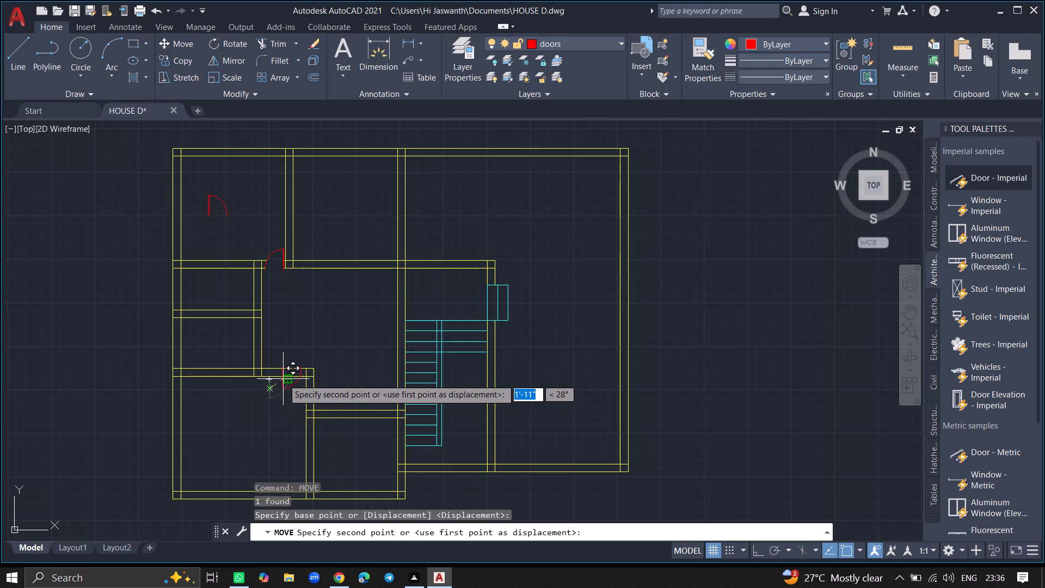
{"action": "scroll", "coordinate": [283, 379], "scroll_direction": "up", "scroll_amount": 6, "text": "ctrl"}
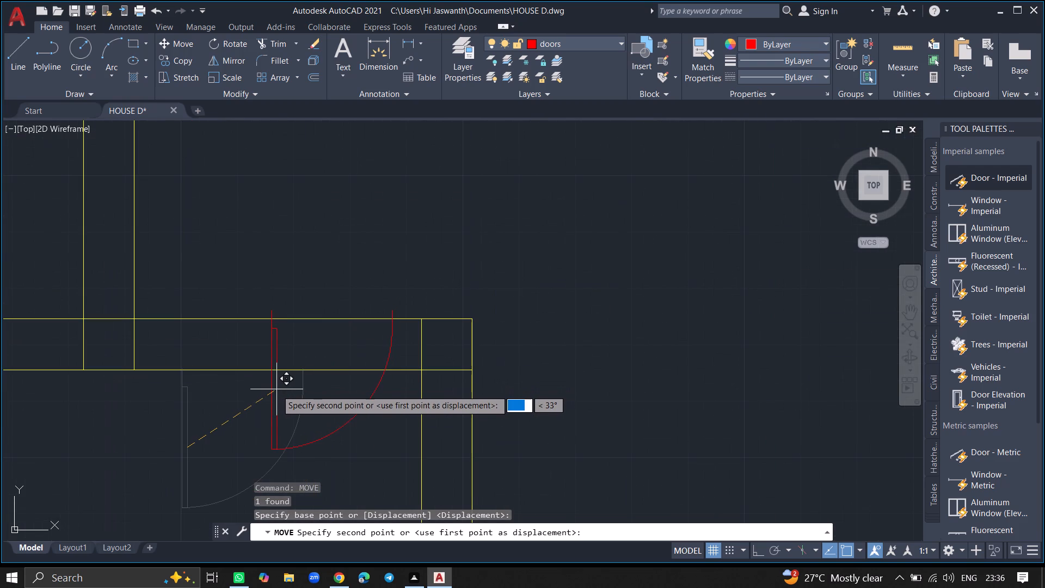
{"action": "left_click", "coordinate": [276, 392]}
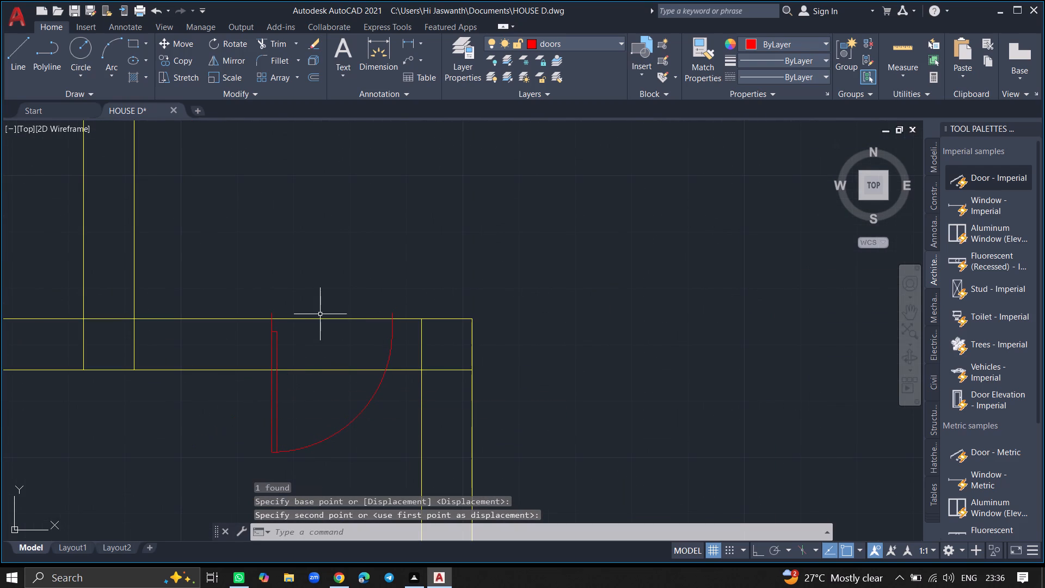
Trim both lines of the lower-left room's top wall between the moved door's jambs, including the piece crossing the leaf.
{"action": "scroll", "coordinate": [317, 363], "scroll_direction": "up", "scroll_amount": 3, "text": "ctrl"}
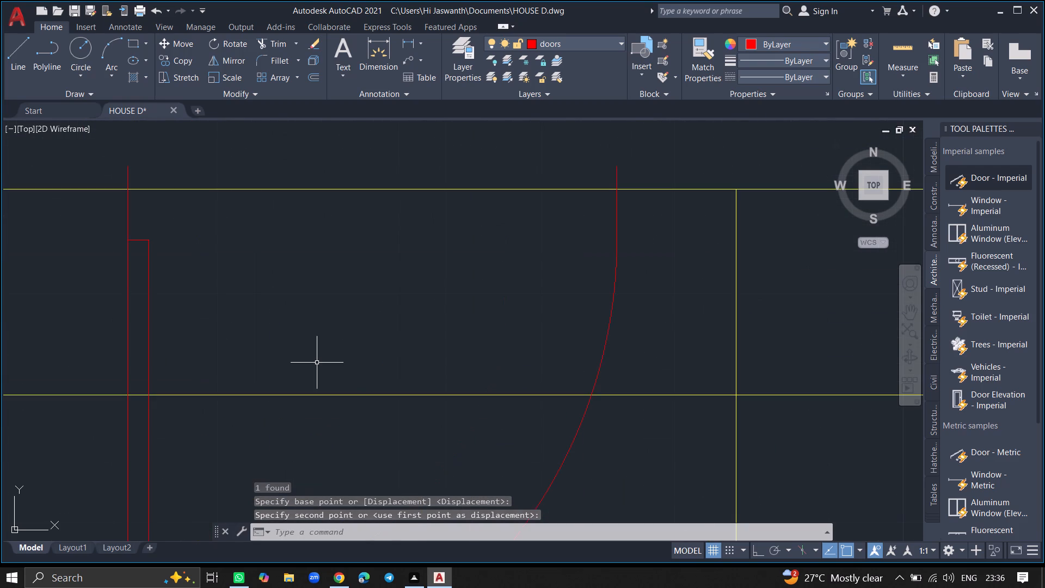
{"action": "type", "text": "TR"}
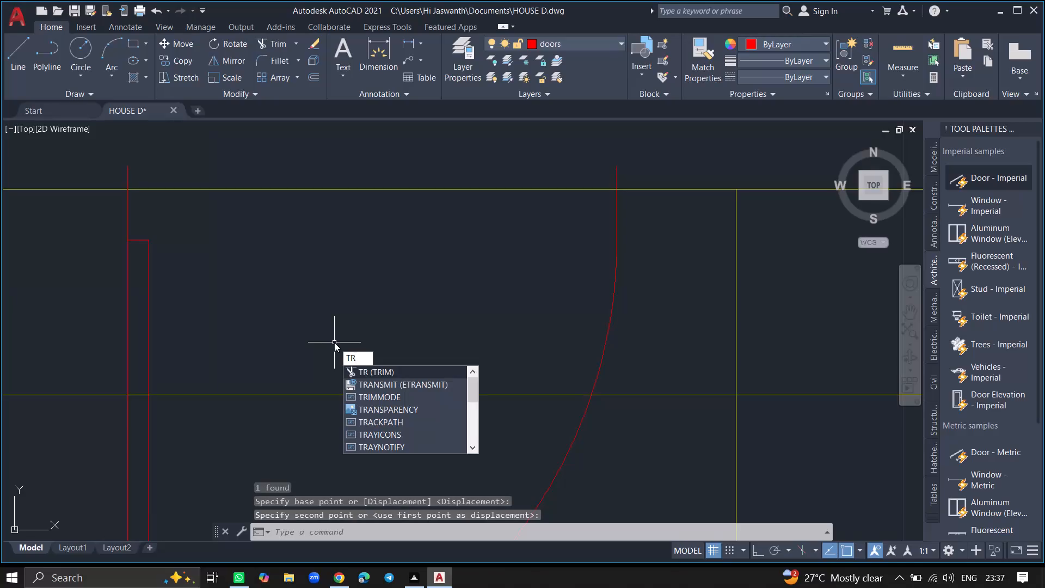
{"action": "left_click", "coordinate": [361, 370]}
{"action": "left_click", "coordinate": [362, 396]}
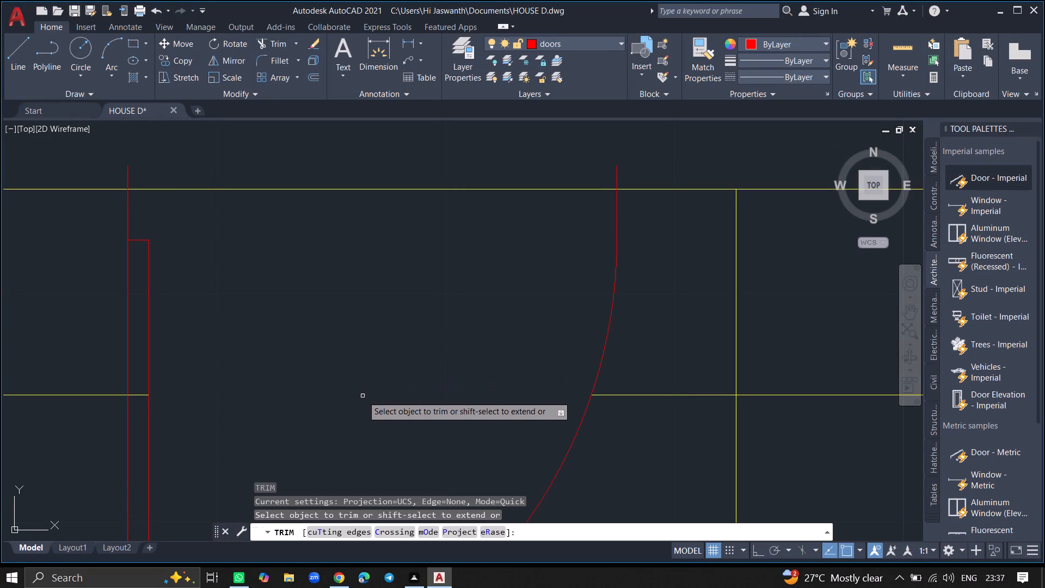
{"action": "left_click", "coordinate": [141, 395]}
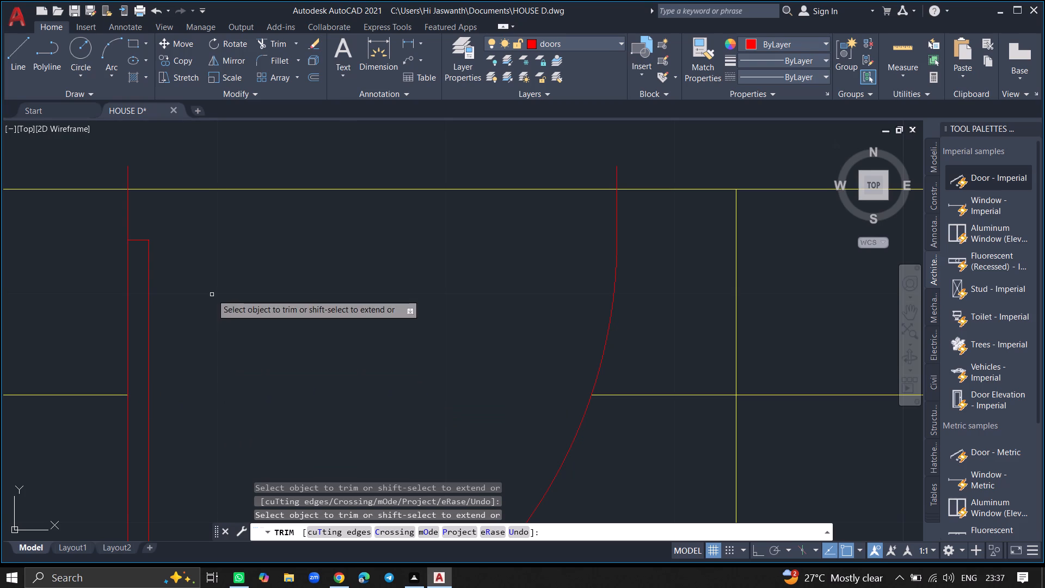
{"action": "left_click", "coordinate": [255, 190]}
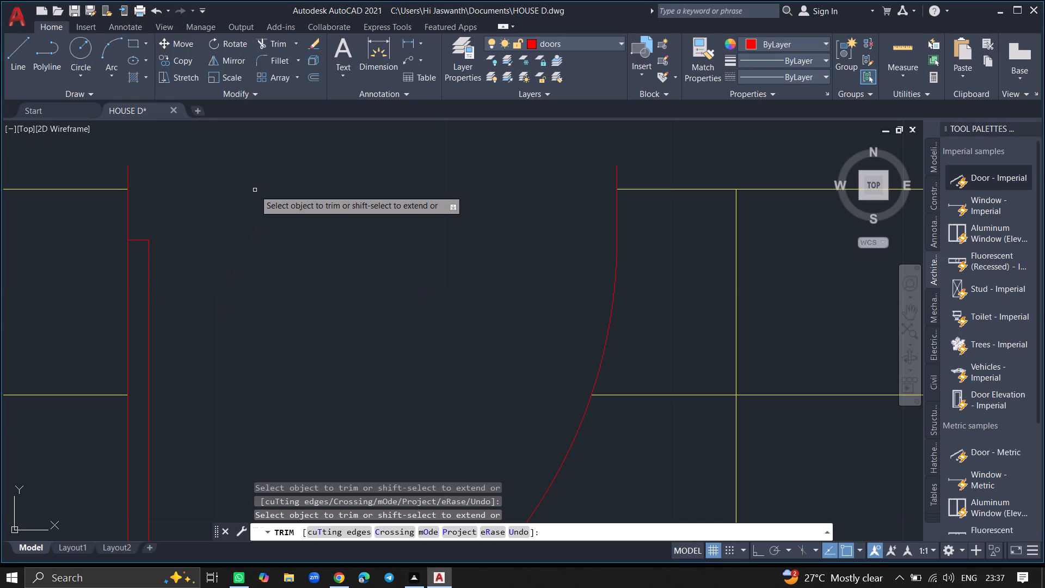
{"action": "key", "text": "Return"}
Rotate the loose door in the upper-left room about 90° counterclockwise around the leaf's upper end, so the leaf lies horizontal.
{"action": "scroll", "coordinate": [255, 190], "scroll_direction": "down", "scroll_amount": 4, "text": "ctrl"}
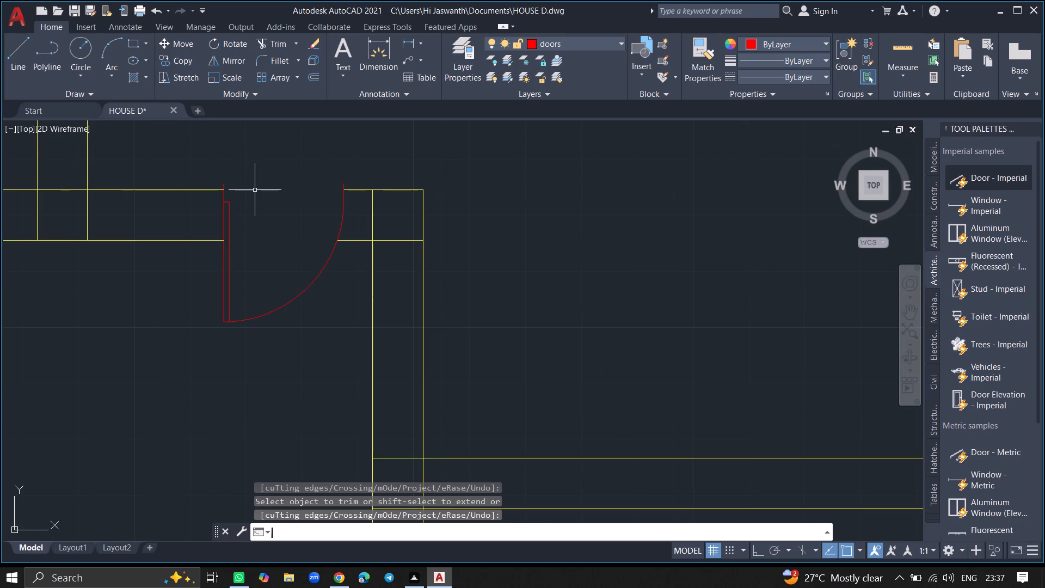
{"action": "scroll", "coordinate": [255, 190], "scroll_direction": "down", "scroll_amount": 2, "text": "ctrl"}
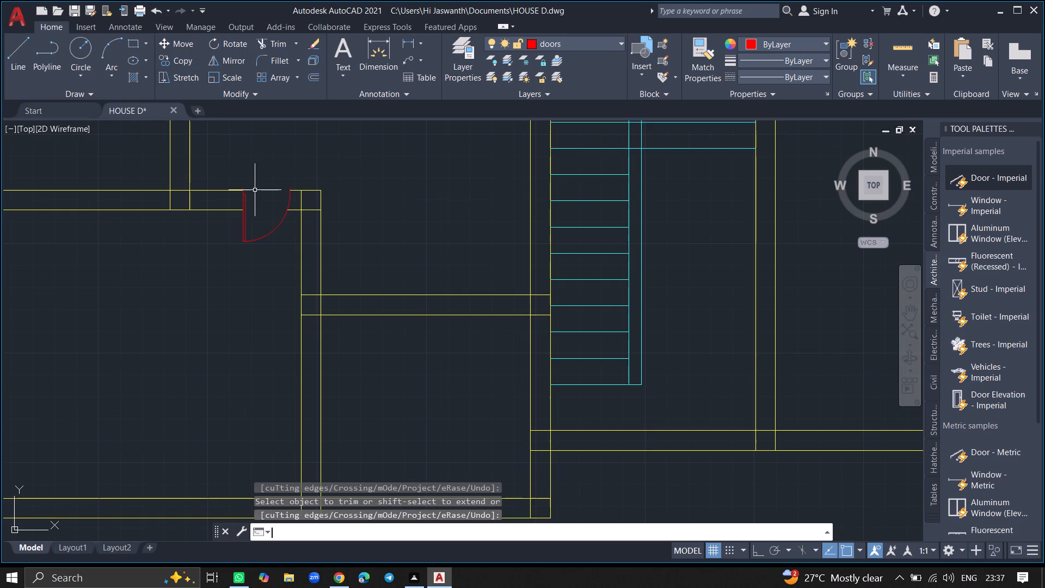
{"action": "scroll", "coordinate": [399, 213], "scroll_direction": "down", "scroll_amount": 4, "text": "ctrl"}
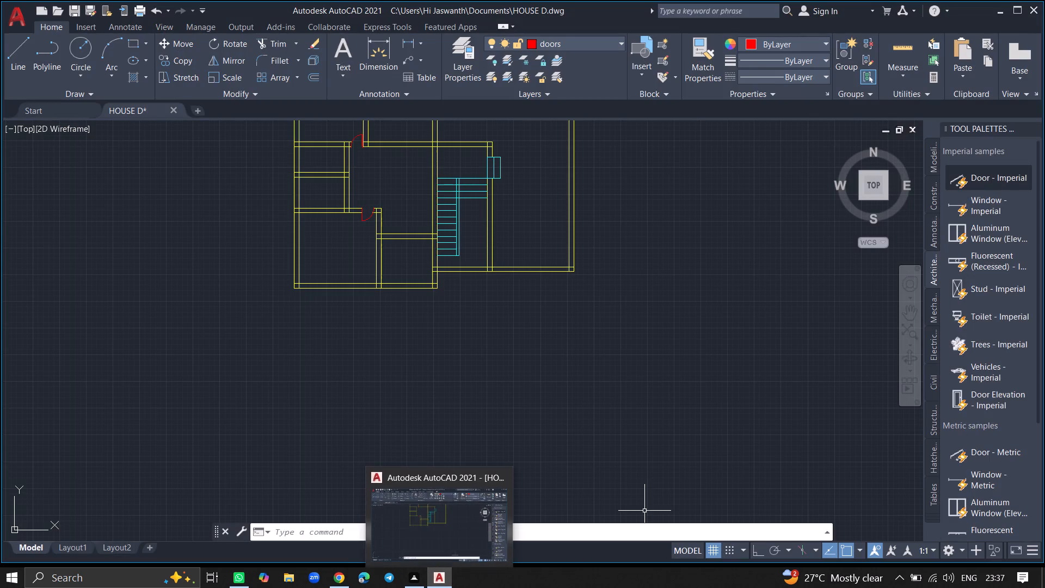
{"action": "scroll", "coordinate": [478, 358], "scroll_direction": "down", "scroll_amount": 7, "text": "ctrl"}
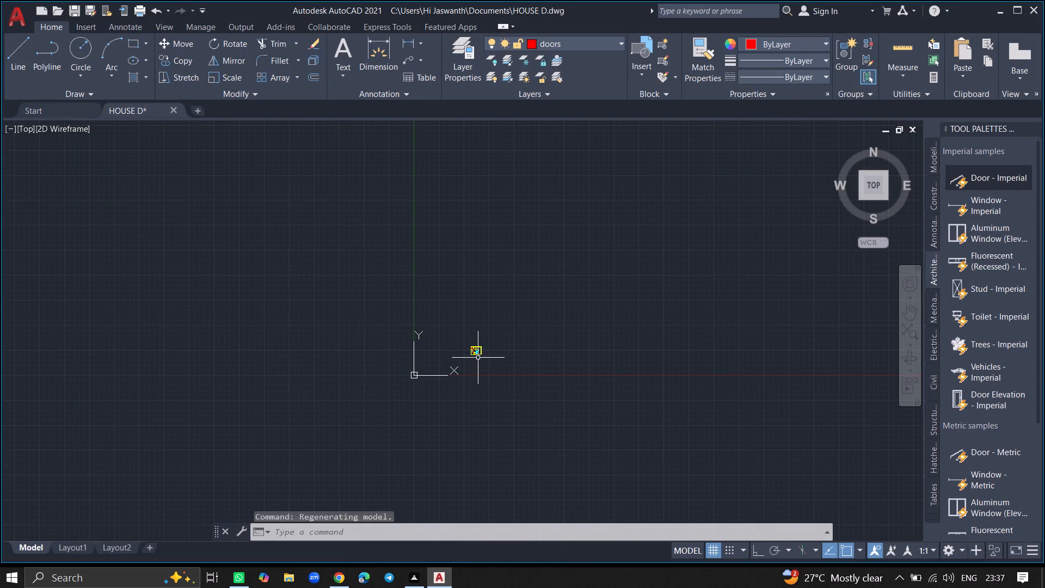
{"action": "scroll", "coordinate": [476, 349], "scroll_direction": "up", "scroll_amount": 4, "text": "ctrl"}
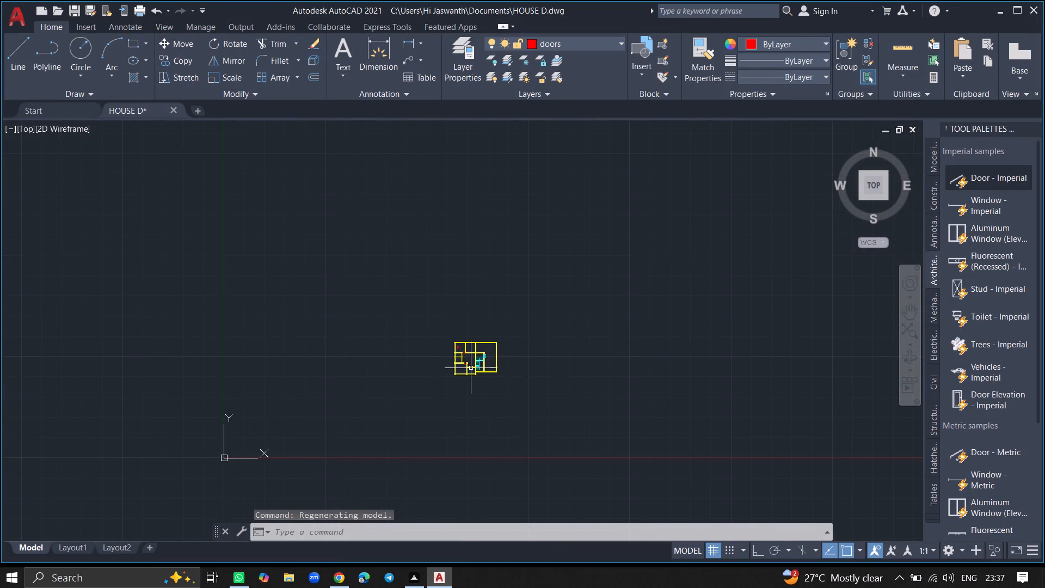
{"action": "scroll", "coordinate": [470, 369], "scroll_direction": "up", "scroll_amount": 4, "text": "ctrl"}
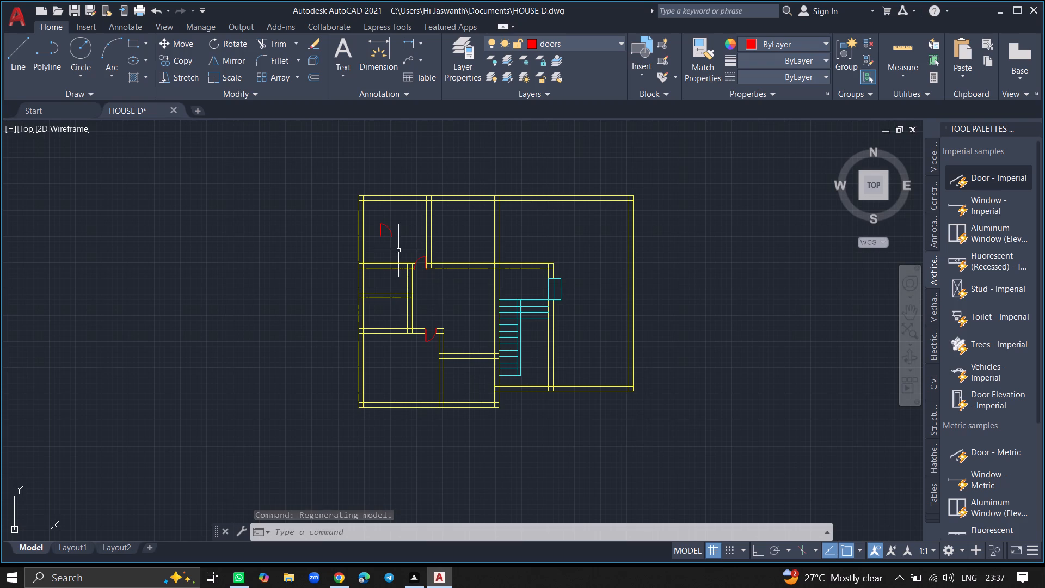
{"action": "left_click", "coordinate": [380, 226]}
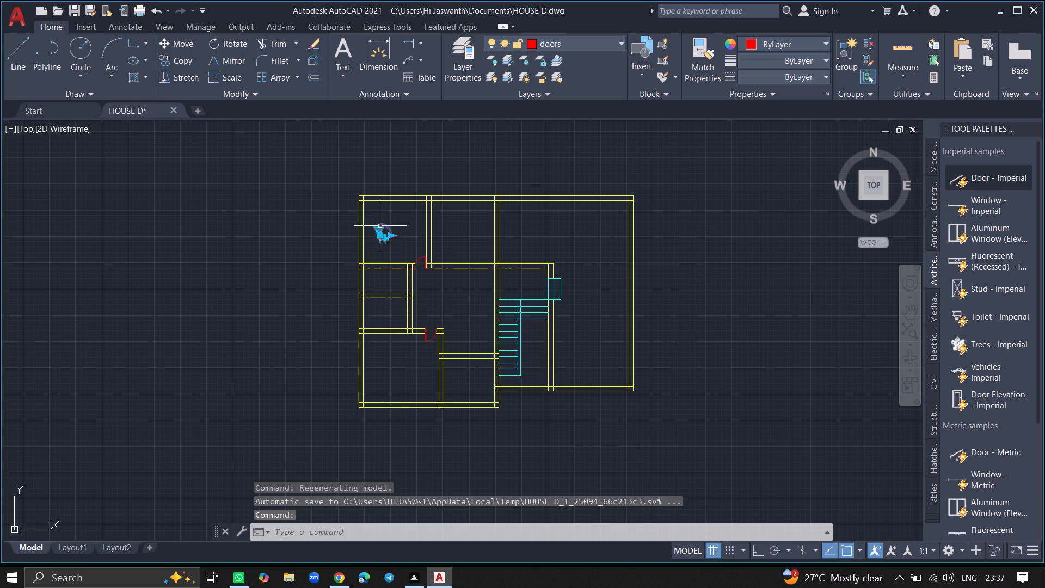
{"action": "type", "text": "RO"}
{"action": "key", "text": "Return"}
{"action": "scroll", "coordinate": [380, 226], "scroll_direction": "up", "scroll_amount": 4, "text": "ctrl"}
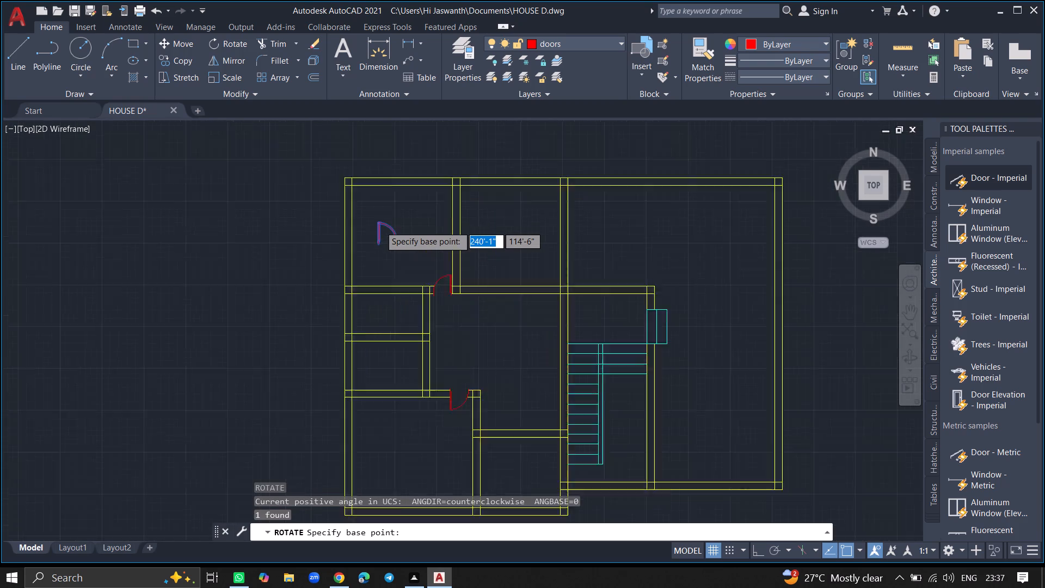
{"action": "left_click", "coordinate": [376, 224]}
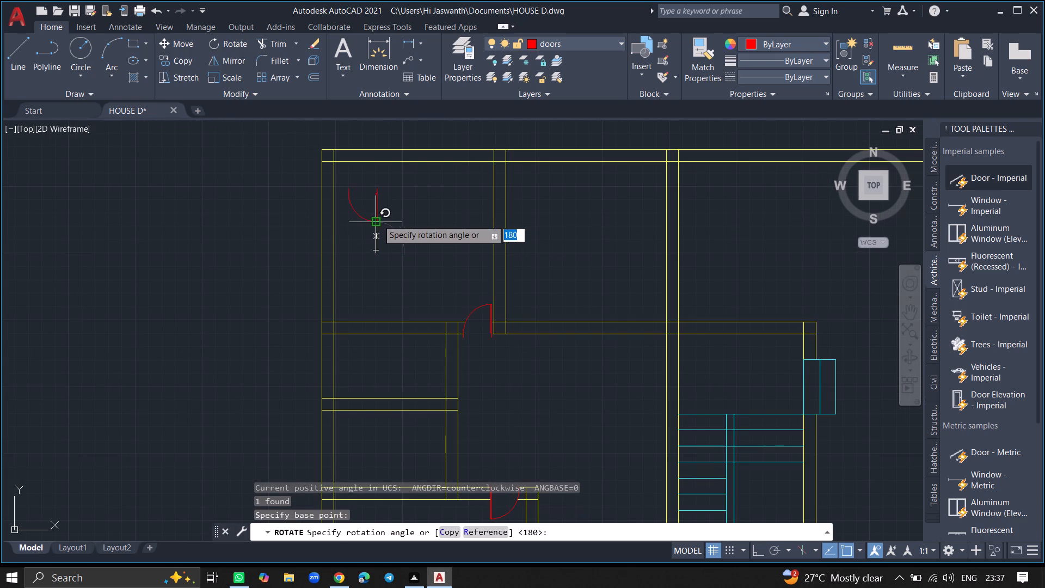
{"action": "left_click", "coordinate": [375, 187]}
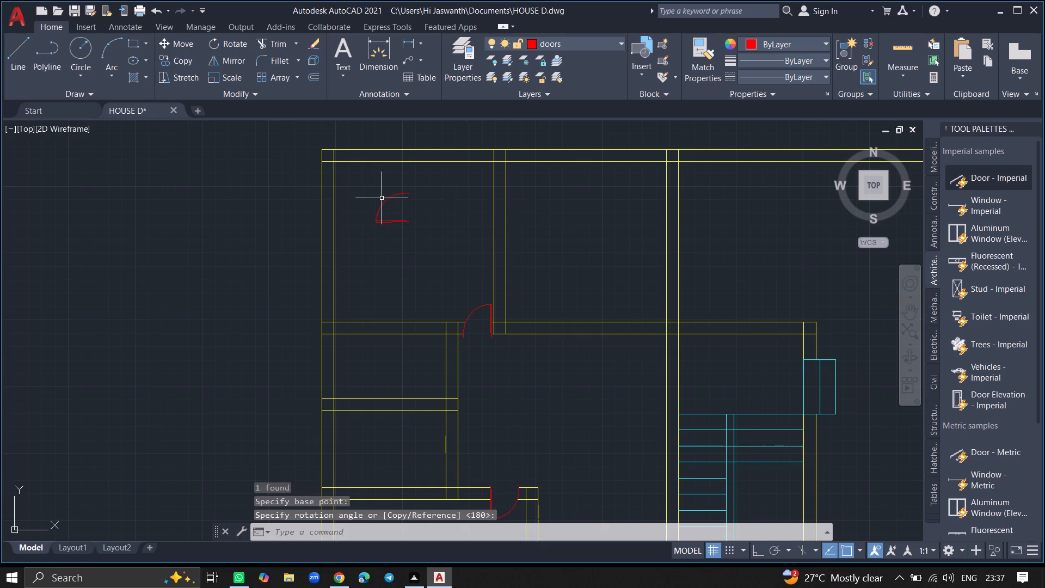
Scale the rotated loose door down to about 60% of its size, using a point on its arc as base.
{"action": "left_click", "coordinate": [383, 202]}
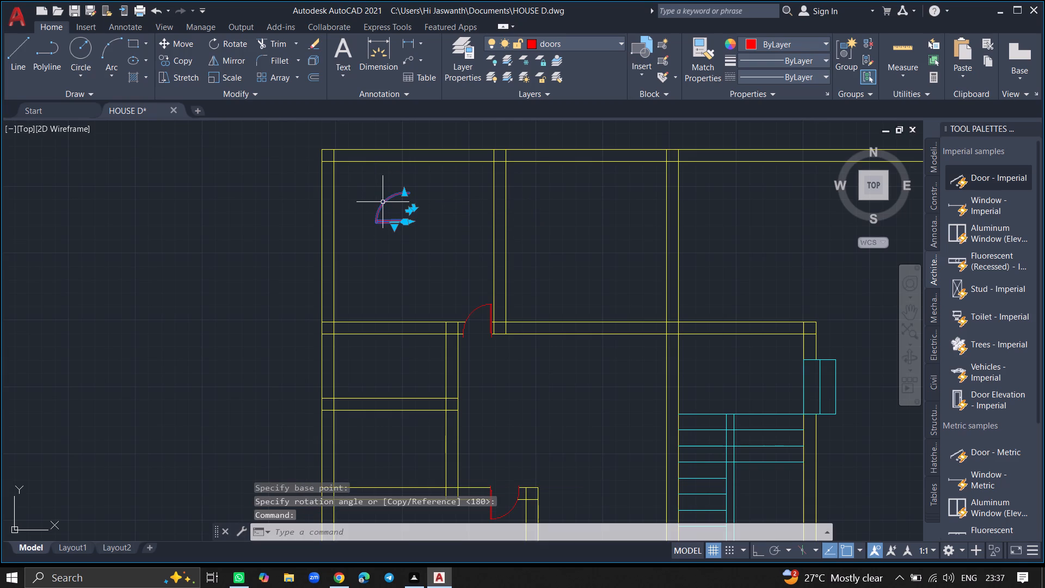
{"action": "type", "text": "SC"}
{"action": "key", "text": "Return"}
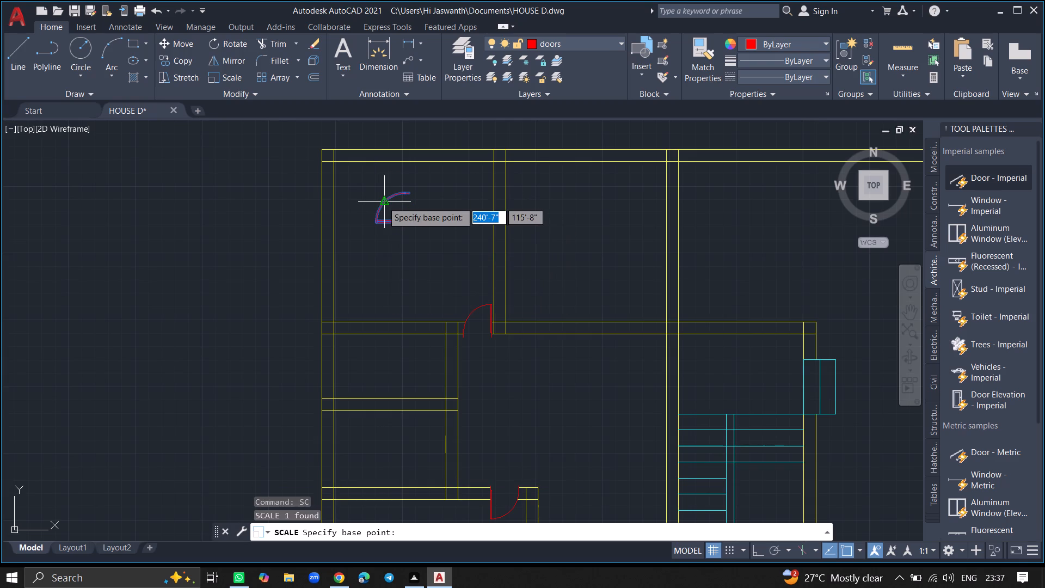
{"action": "left_click", "coordinate": [383, 202]}
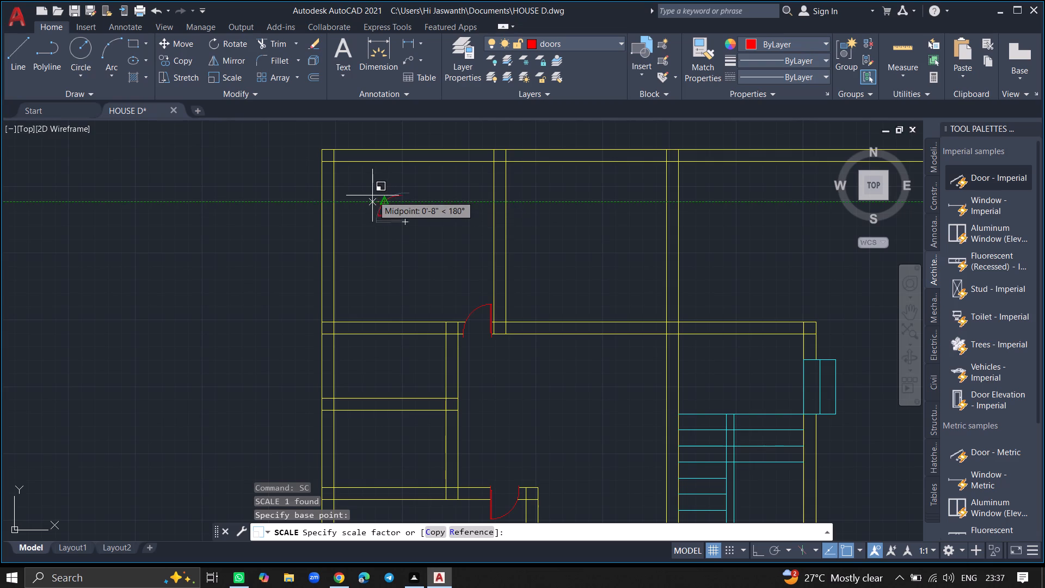
{"action": "scroll", "coordinate": [372, 195], "scroll_direction": "up", "scroll_amount": 5, "text": "ctrl"}
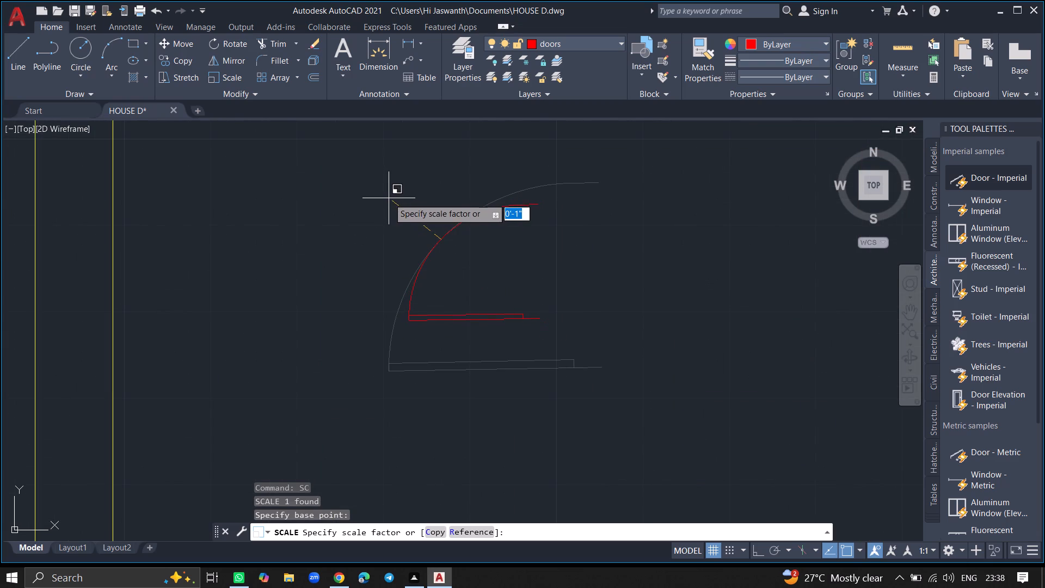
{"action": "left_click", "coordinate": [389, 199]}
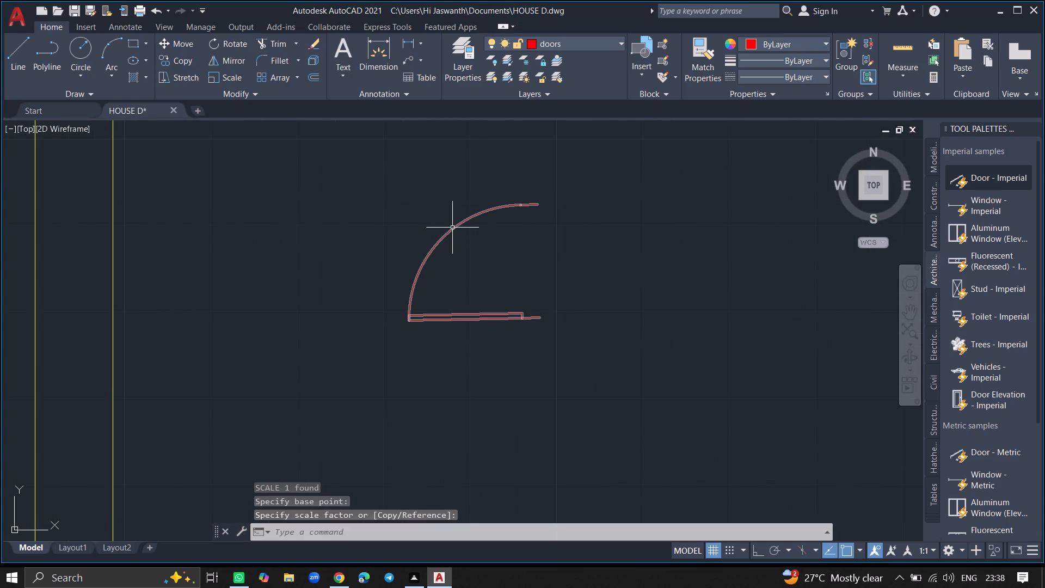
Move the reduced door by its arc onto the right-hand wall of the small room below the upper-left room, just above its bottom wall.
{"action": "left_click", "coordinate": [452, 228]}
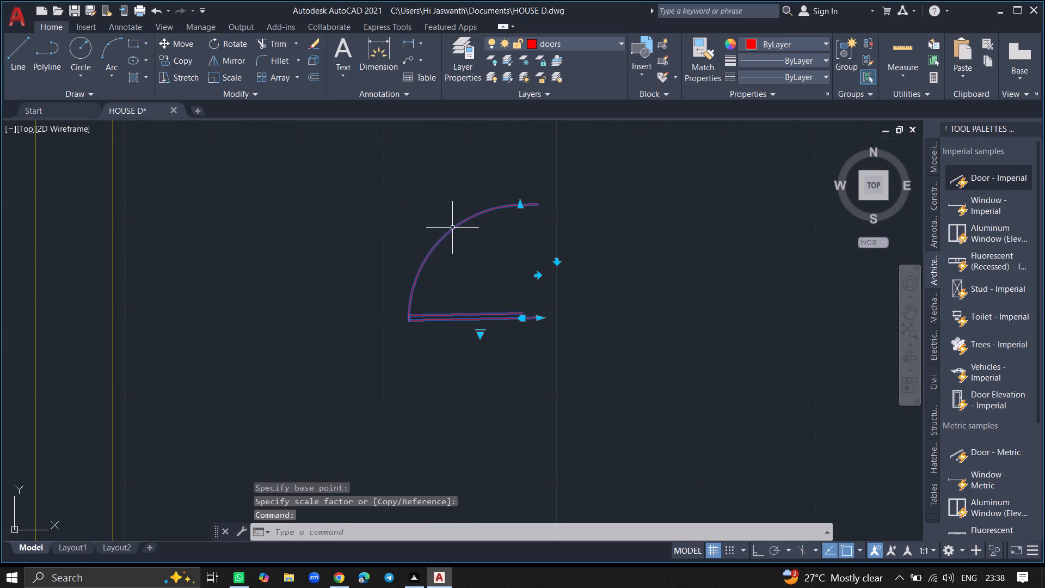
{"action": "type", "text": "MOVE"}
{"action": "key", "text": "Return"}
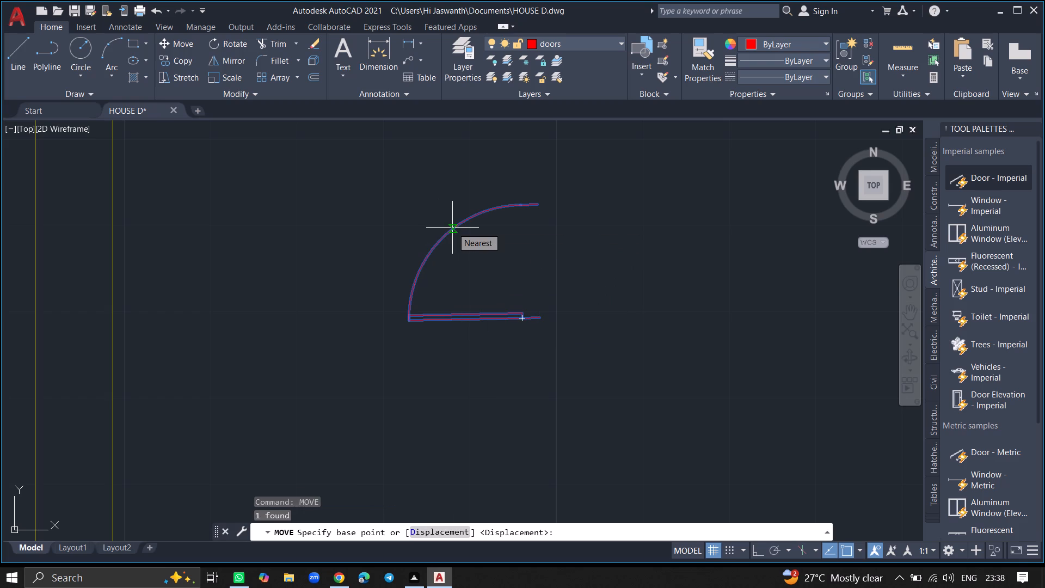
{"action": "left_click", "coordinate": [452, 228]}
{"action": "scroll", "coordinate": [470, 301], "scroll_direction": "down", "scroll_amount": 4, "text": "ctrl"}
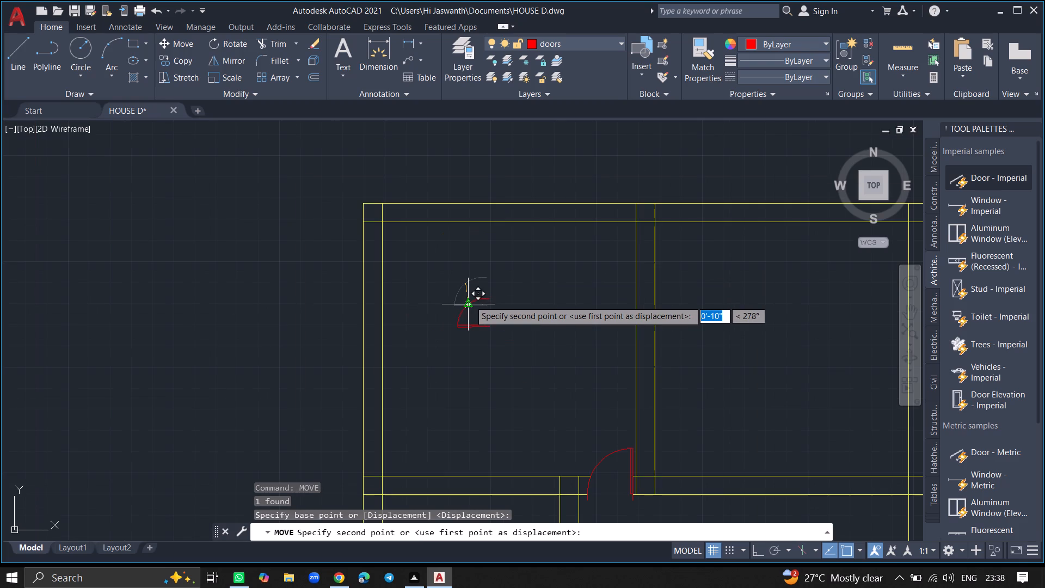
{"action": "scroll", "coordinate": [470, 301], "scroll_direction": "down", "scroll_amount": 3, "text": "ctrl"}
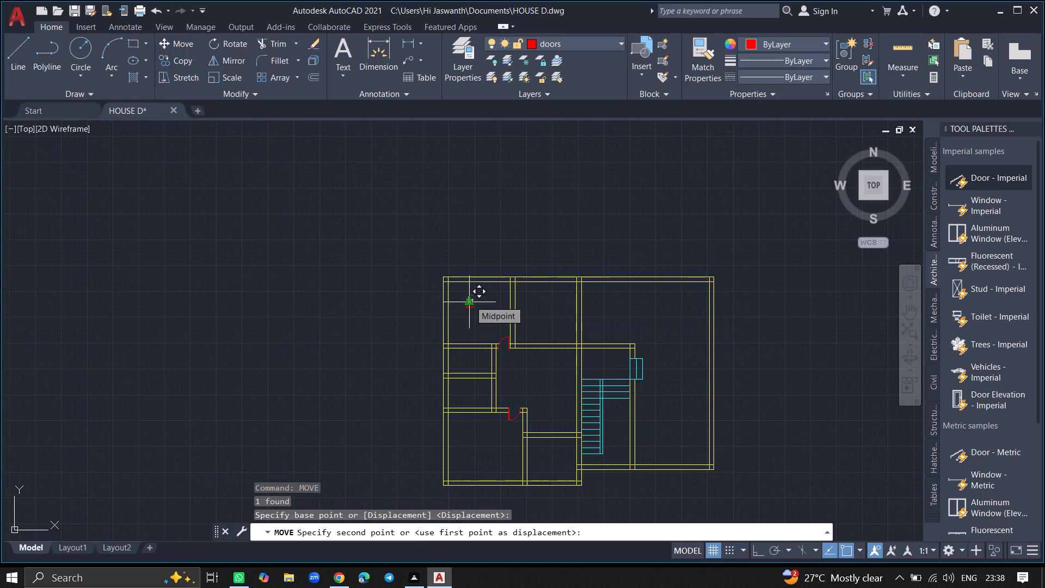
{"action": "scroll", "coordinate": [480, 369], "scroll_direction": "up", "scroll_amount": 6, "text": "ctrl"}
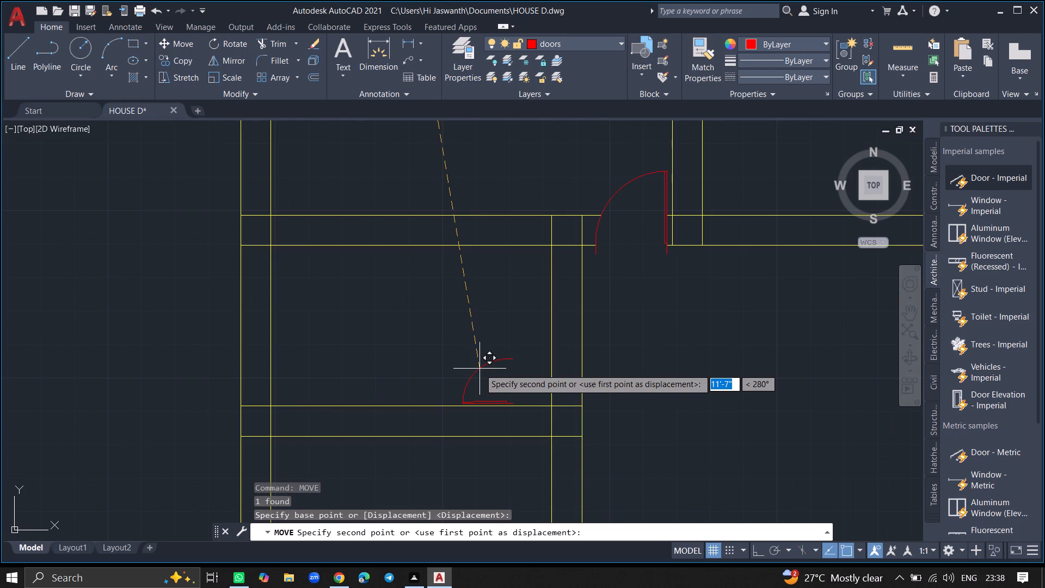
{"action": "left_click", "coordinate": [551, 360]}
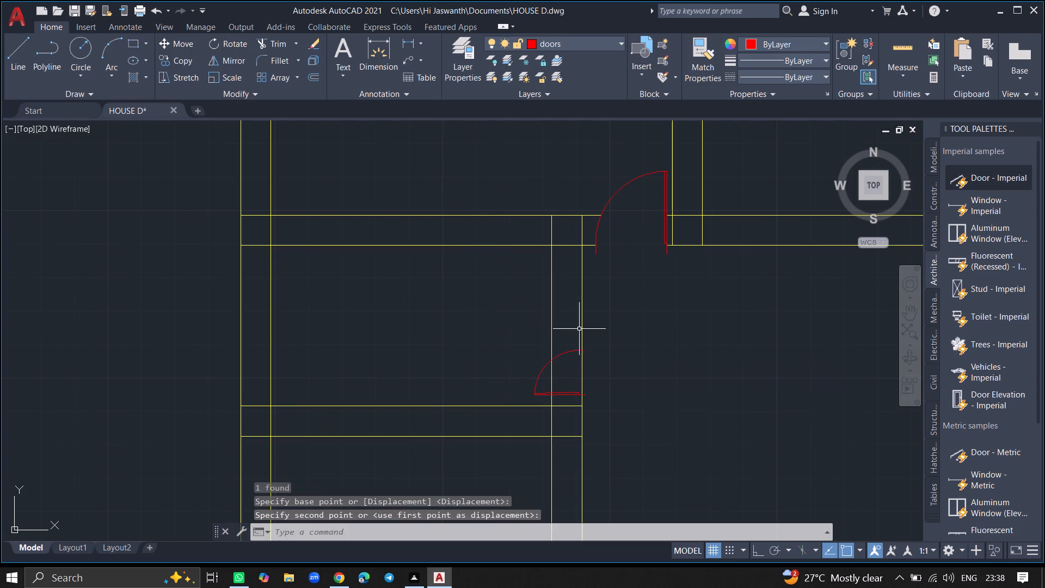
Scale the small room's door up about 1.25 times from a point on its arc, so it spans the wall thickness.
{"action": "scroll", "coordinate": [576, 370], "scroll_direction": "up", "scroll_amount": 3, "text": "ctrl"}
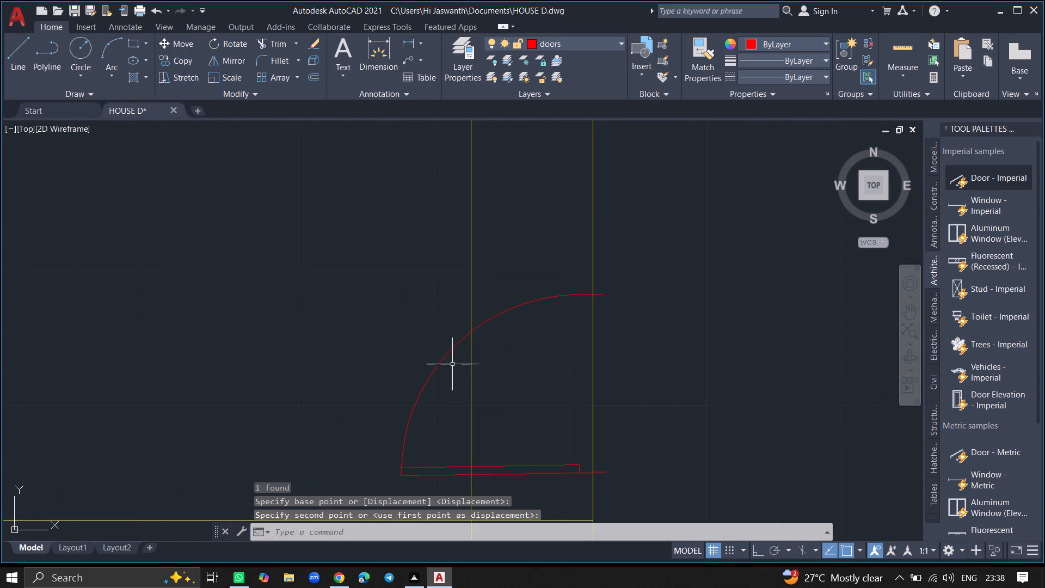
{"action": "left_click", "coordinate": [445, 357]}
{"action": "type", "text": "SC"}
{"action": "key", "text": "Return"}
{"action": "left_click", "coordinate": [445, 357]}
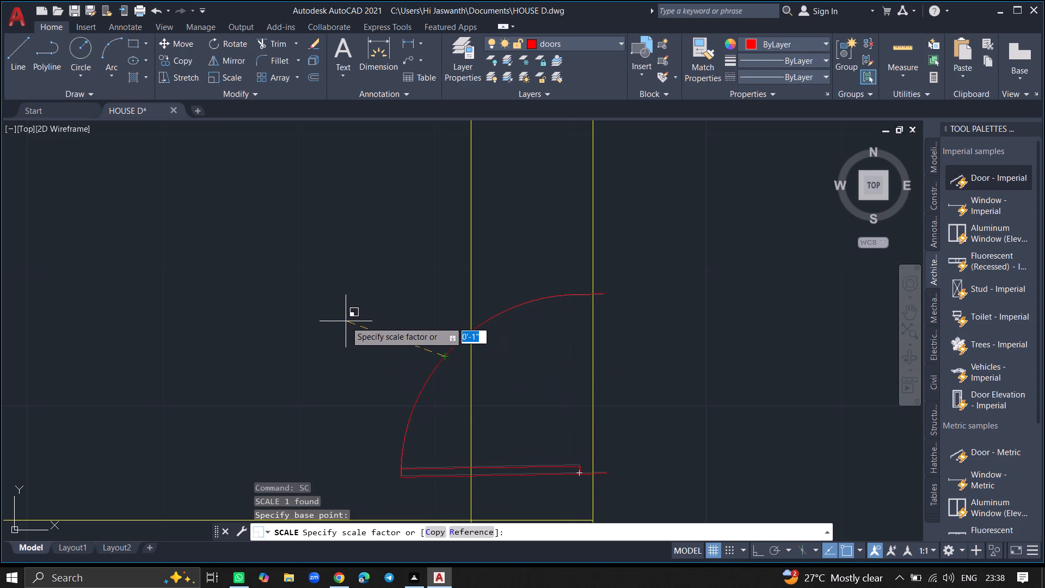
{"action": "left_click", "coordinate": [324, 307]}
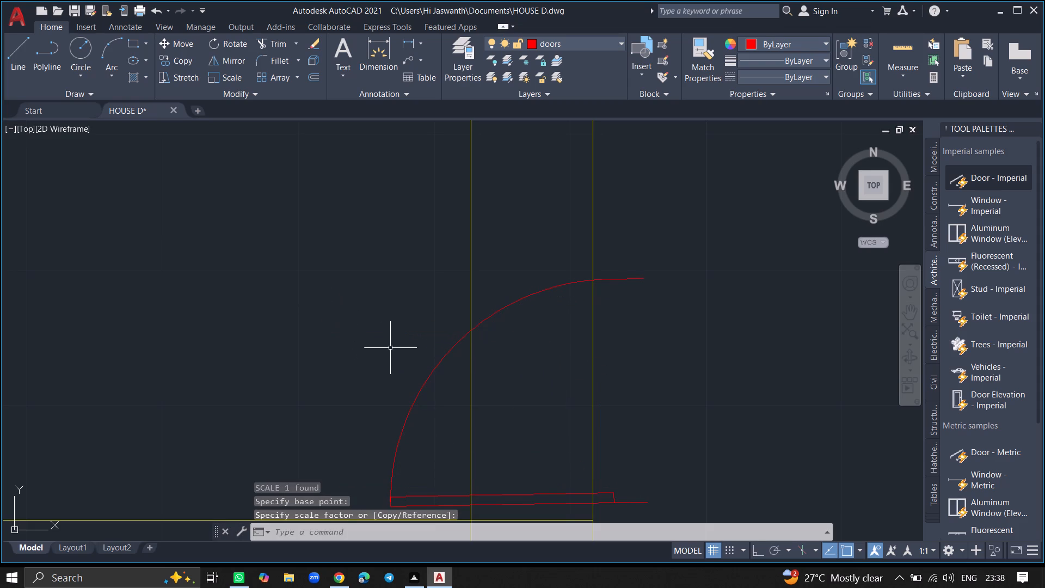
Move the small room's door slightly left by its arc, so its jamb ends sit at the right-hand wall's outer line.
{"action": "left_click", "coordinate": [425, 383]}
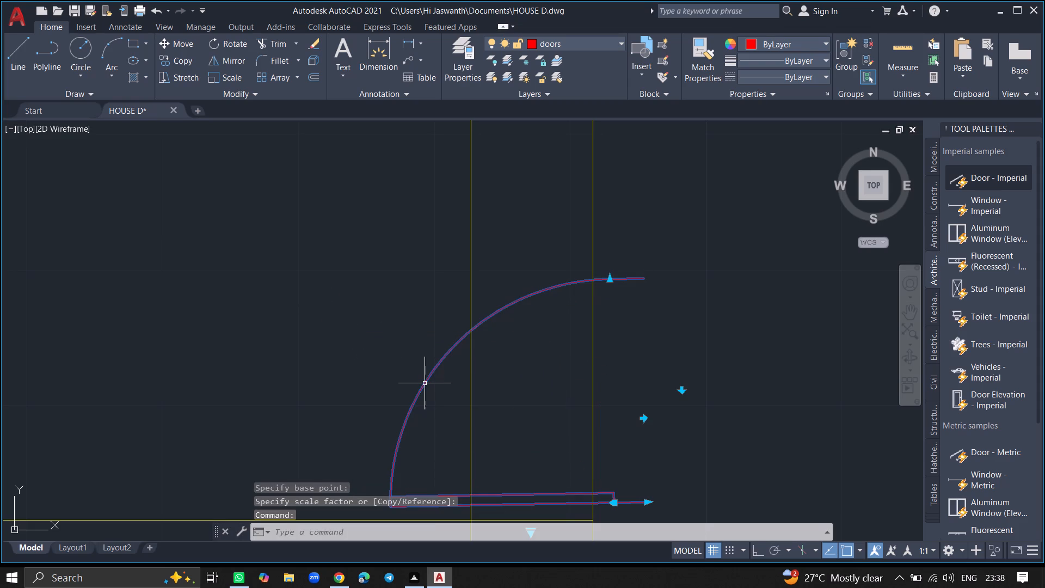
{"action": "type", "text": "MOVE"}
{"action": "key", "text": "Return"}
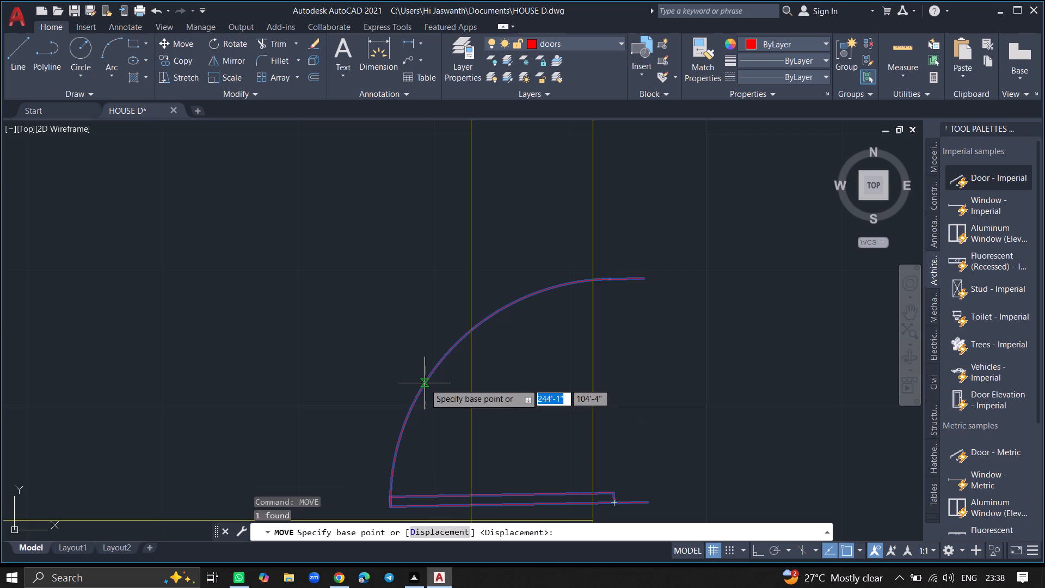
{"action": "left_click", "coordinate": [425, 383]}
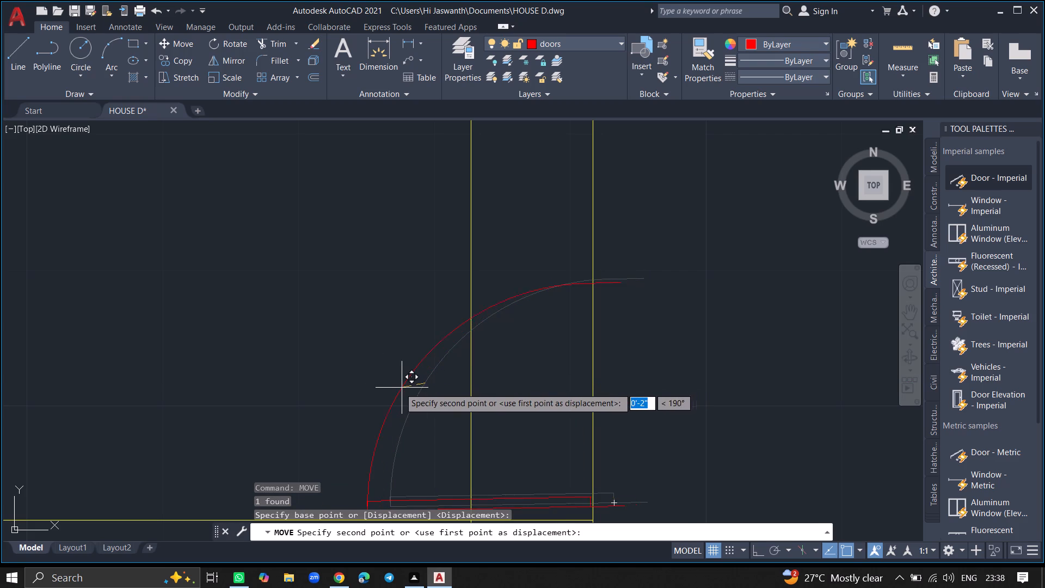
{"action": "left_click", "coordinate": [384, 388]}
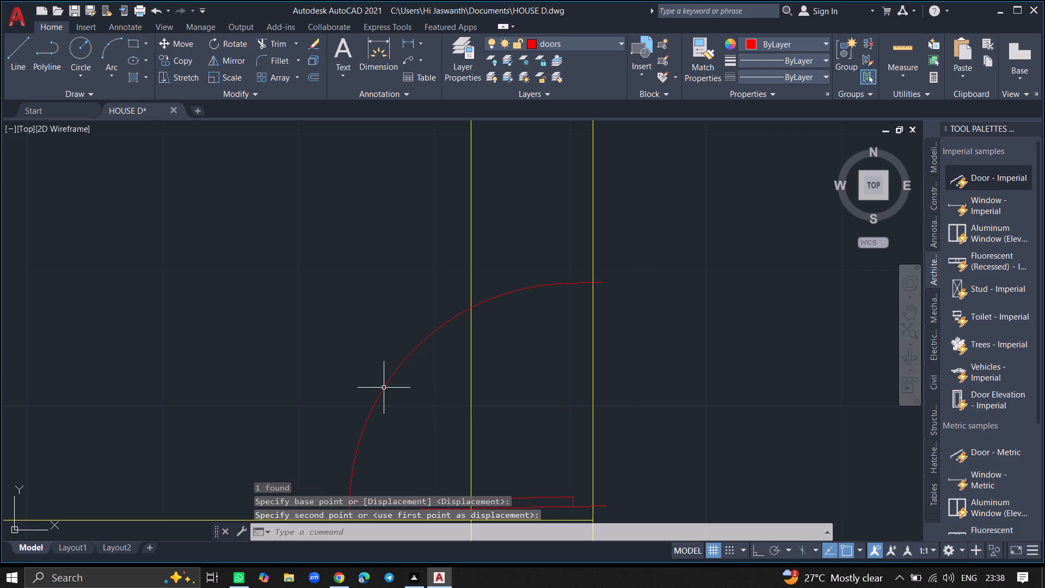
Trim both lines of the small room's right-hand wall inside the door opening, including the short inner-line pieces at the door leaf.
{"action": "type", "text": "TRIM"}
{"action": "key", "text": "Return"}
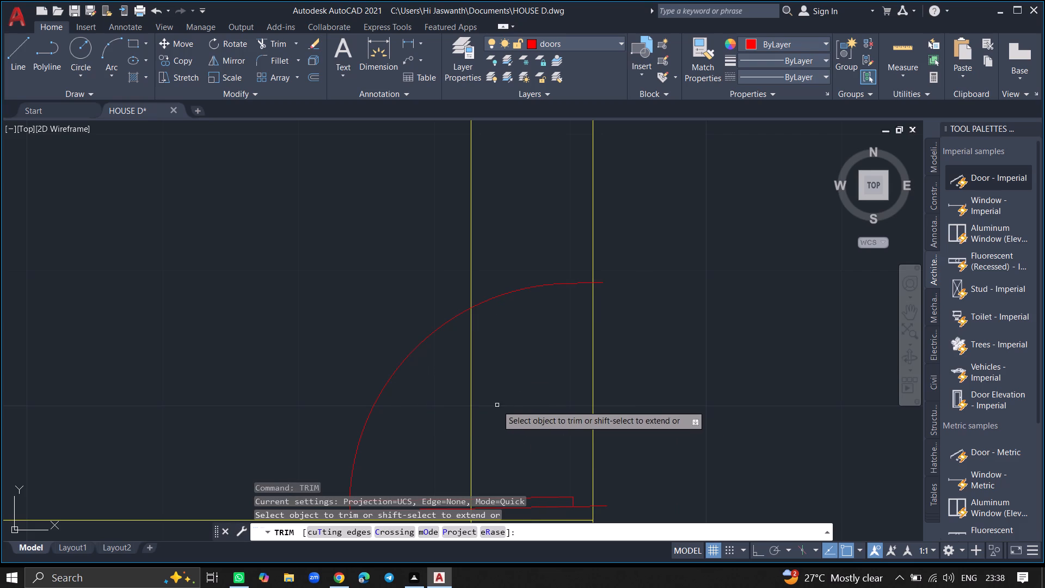
{"action": "left_click", "coordinate": [470, 398]}
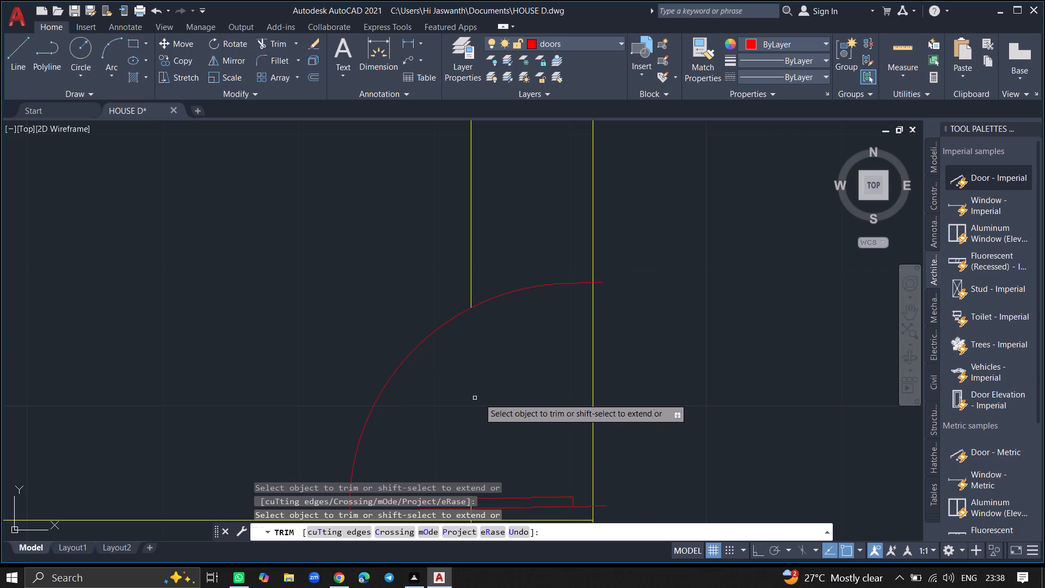
{"action": "left_click", "coordinate": [592, 406]}
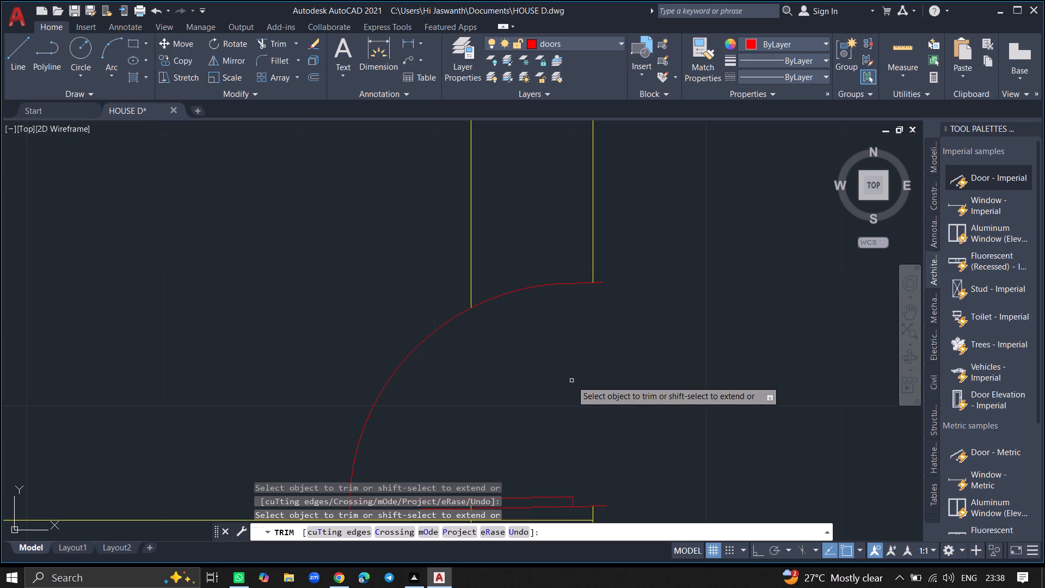
{"action": "scroll", "coordinate": [571, 381], "scroll_direction": "down", "scroll_amount": 1, "text": "ctrl"}
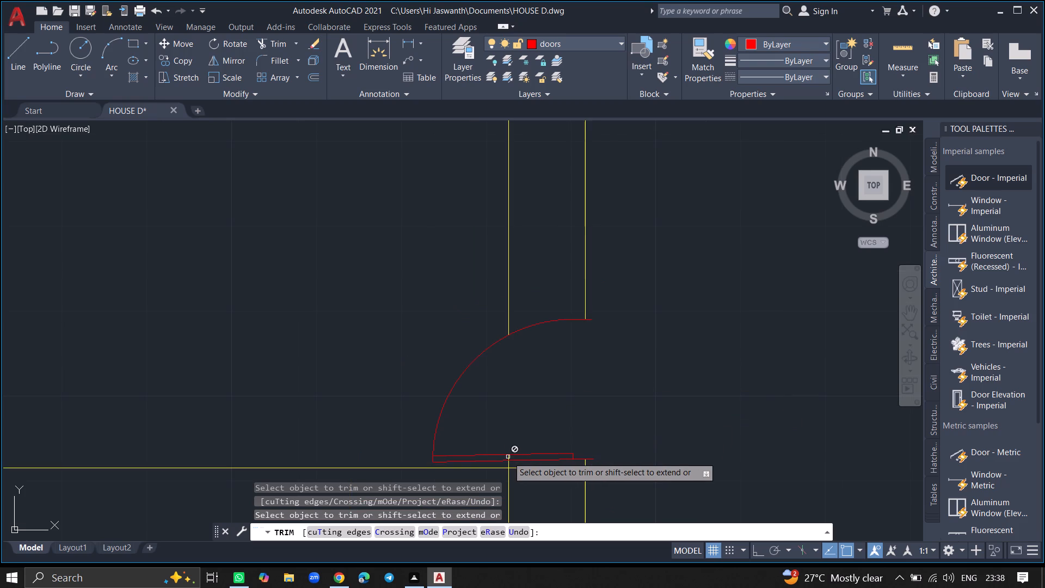
{"action": "left_click", "coordinate": [509, 457]}
{"action": "scroll", "coordinate": [509, 457], "scroll_direction": "up", "scroll_amount": 4, "text": "ctrl"}
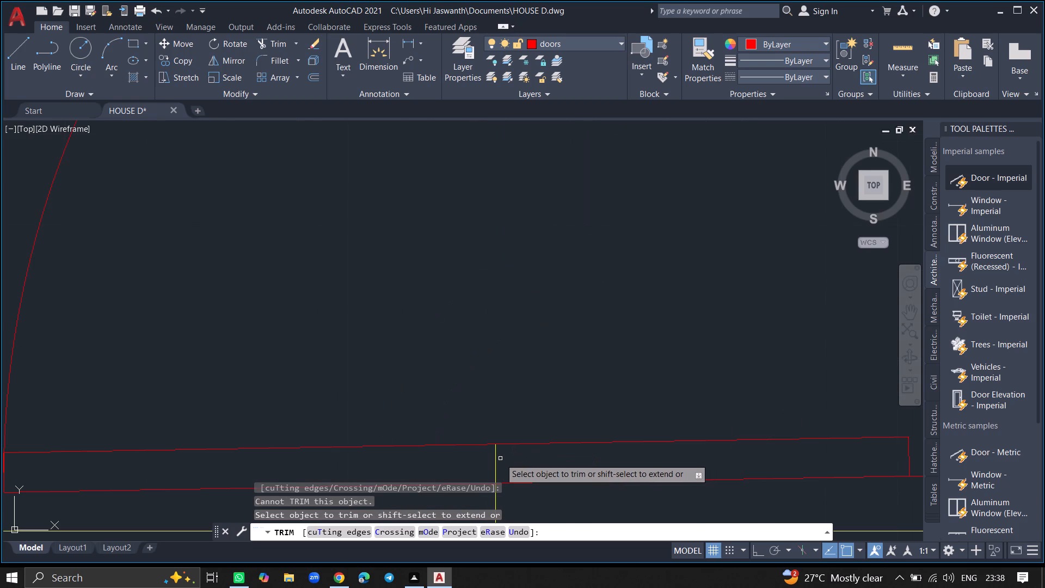
{"action": "left_click", "coordinate": [495, 458]}
{"action": "scroll", "coordinate": [495, 458], "scroll_direction": "down", "scroll_amount": 4, "text": "ctrl"}
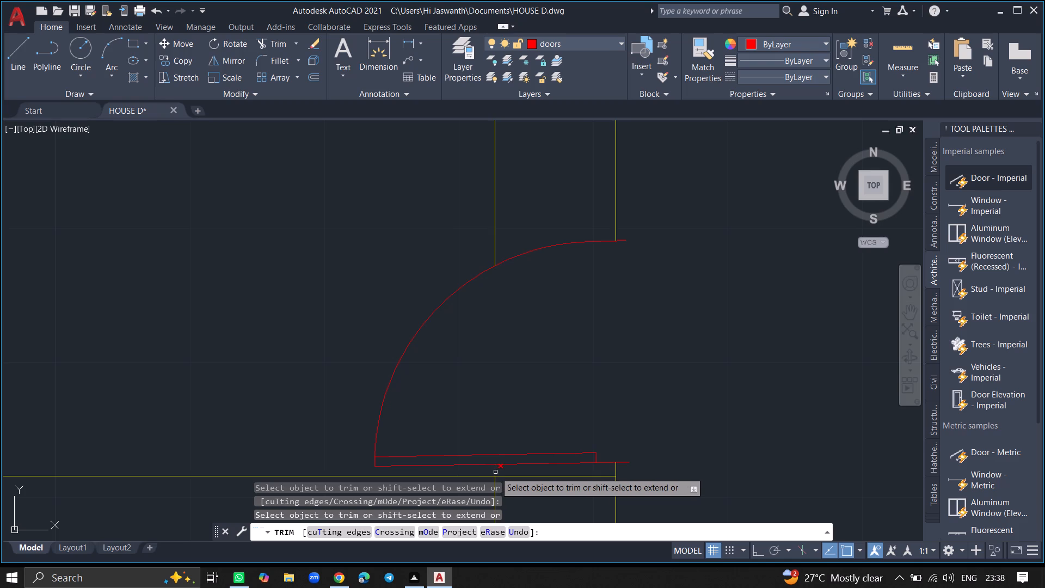
{"action": "left_click", "coordinate": [495, 472]}
{"action": "key", "text": "Return"}
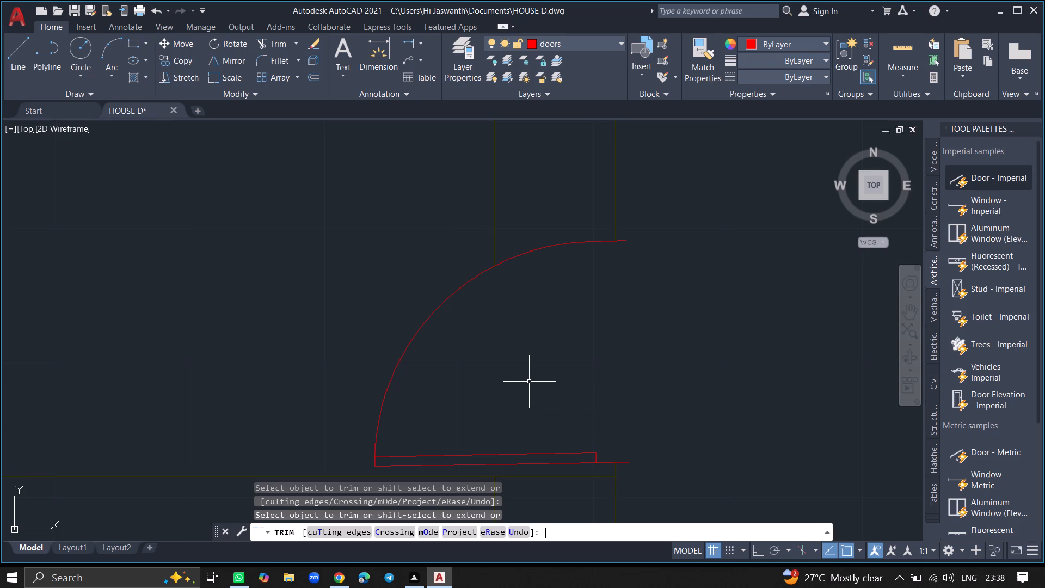
Mirror the door in the lower horizontal wall about its leaf's vertical edge, erasing the source door.
{"action": "scroll", "coordinate": [529, 382], "scroll_direction": "down", "scroll_amount": 5, "text": "ctrl"}
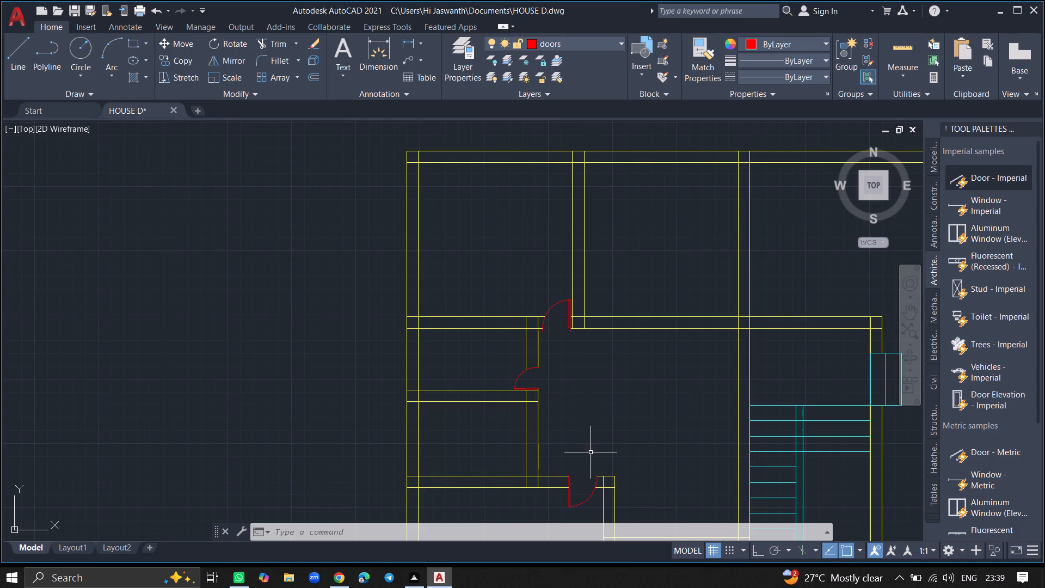
{"action": "left_click", "coordinate": [571, 501]}
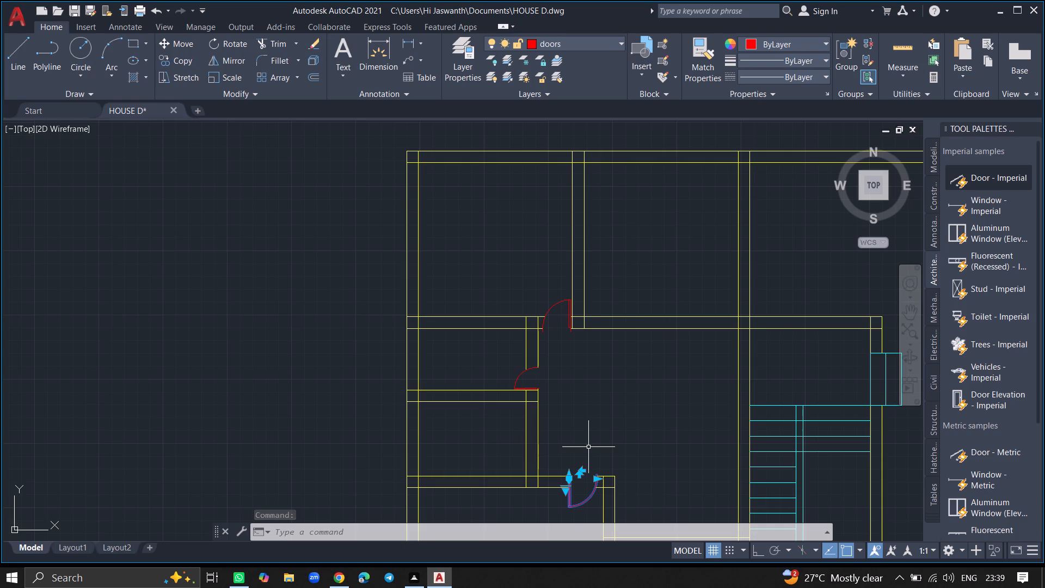
{"action": "key", "text": "Escape"}
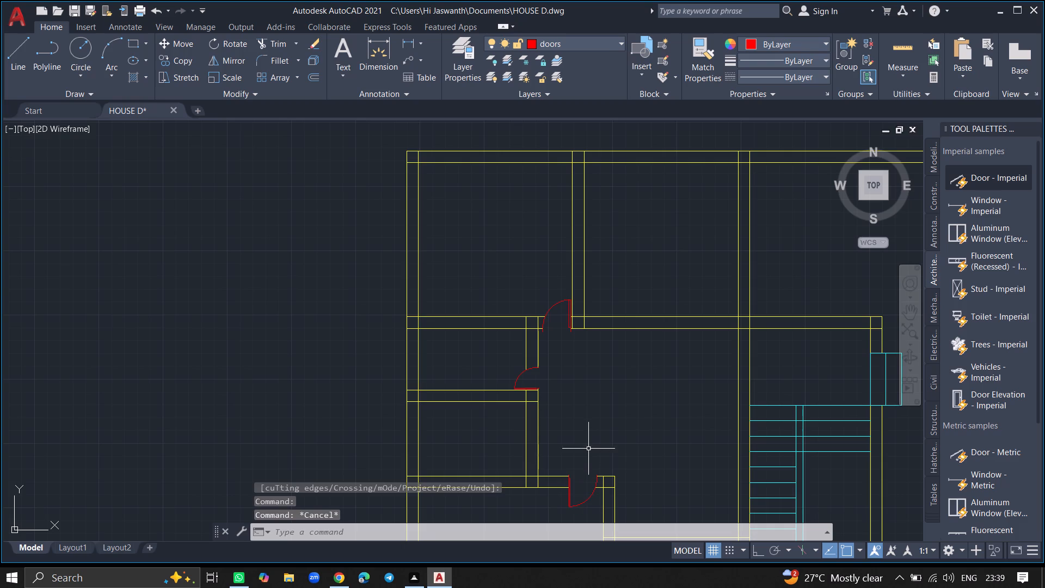
{"action": "scroll", "coordinate": [561, 497], "scroll_direction": "up", "scroll_amount": 3, "text": "ctrl"}
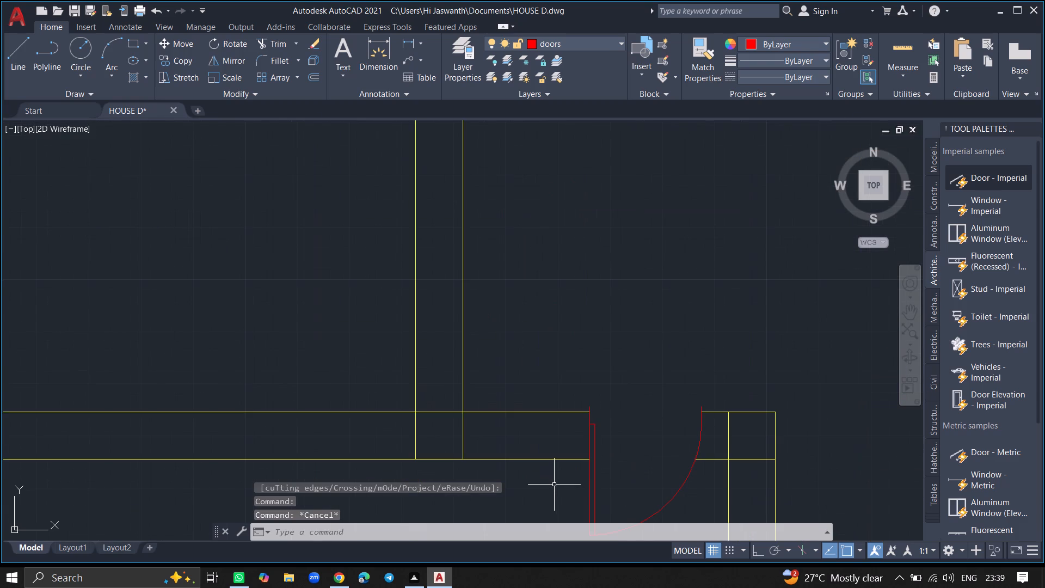
{"action": "scroll", "coordinate": [554, 484], "scroll_direction": "down", "scroll_amount": 4, "text": "ctrl"}
{"action": "scroll", "coordinate": [557, 499], "scroll_direction": "up", "scroll_amount": 5, "text": "ctrl"}
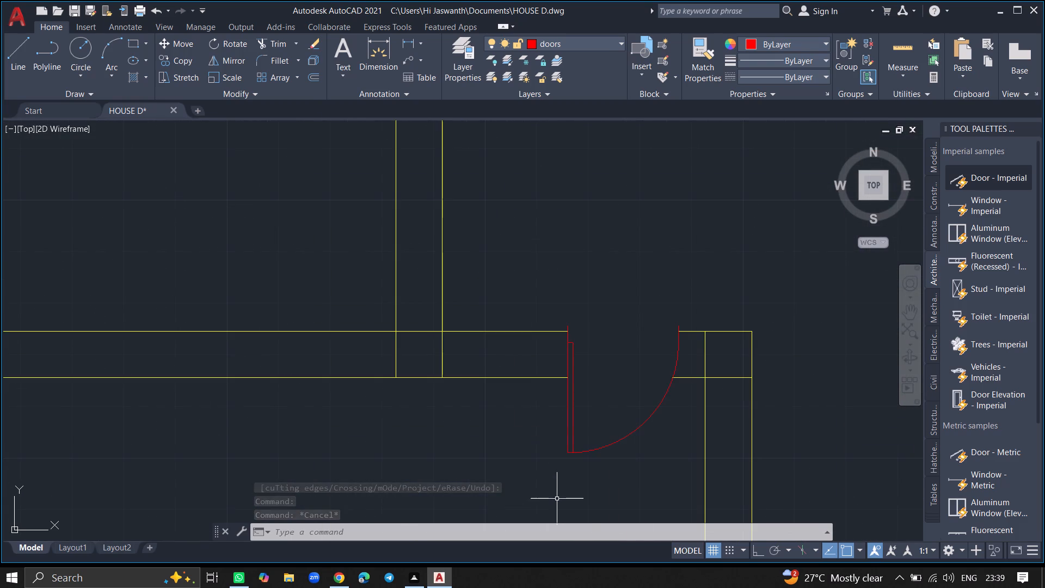
{"action": "type", "text": "MIRR"}
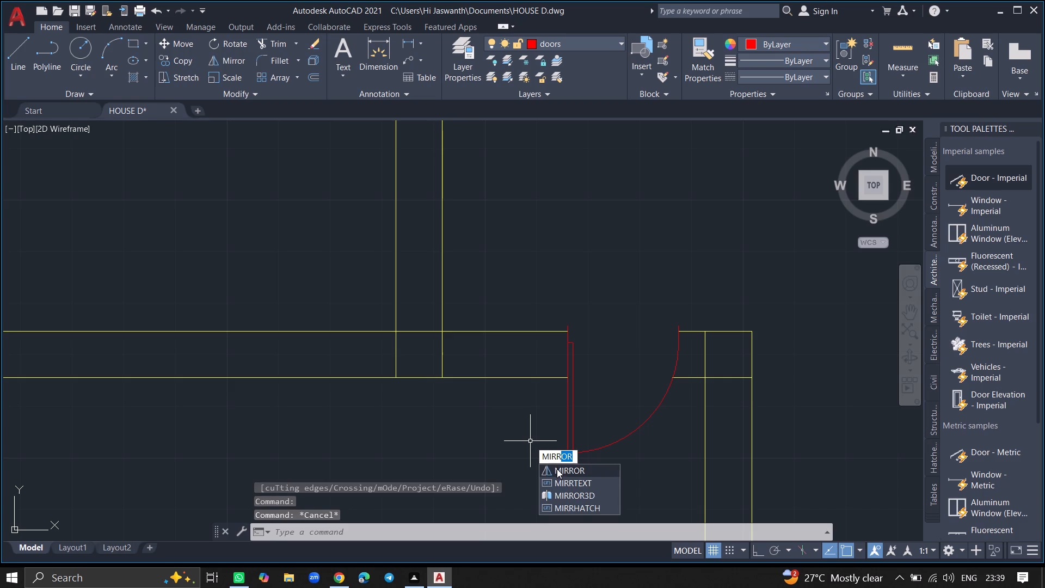
{"action": "left_click", "coordinate": [557, 469]}
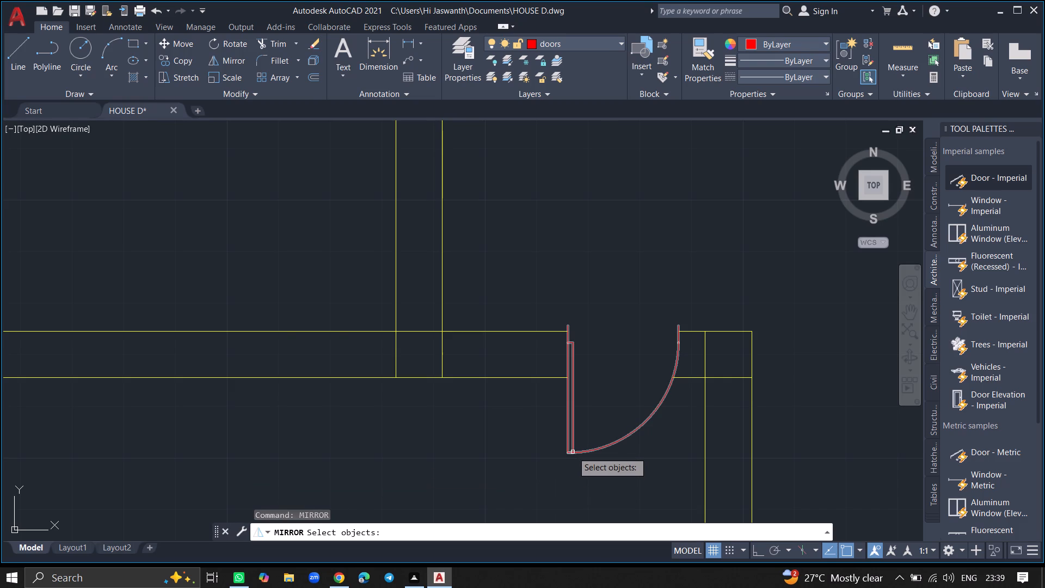
{"action": "left_click", "coordinate": [573, 452]}
{"action": "key", "text": "Return"}
{"action": "left_click", "coordinate": [573, 452]}
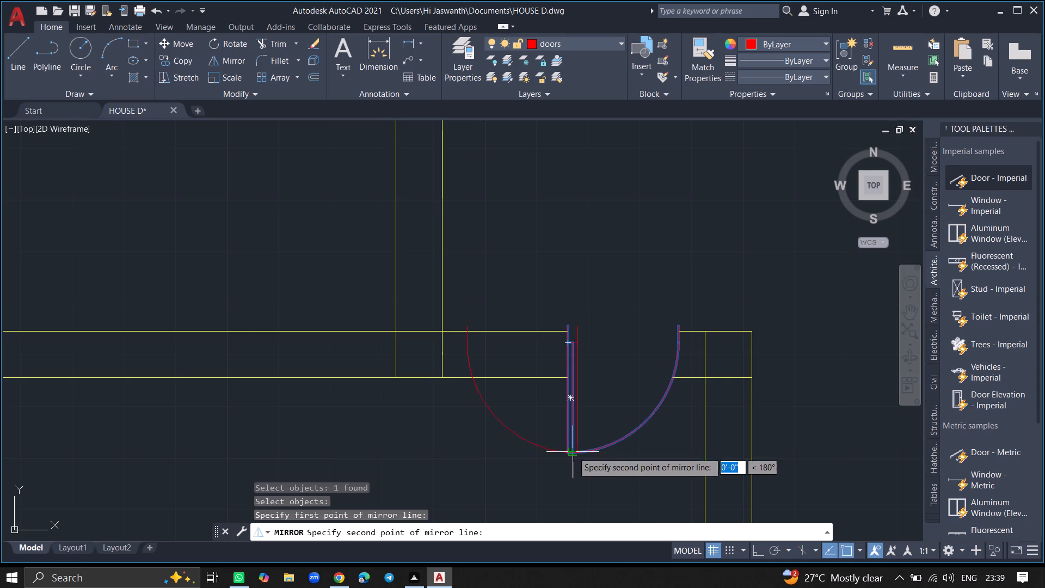
{"action": "scroll", "coordinate": [572, 335], "scroll_direction": "up", "scroll_amount": 2, "text": "ctrl"}
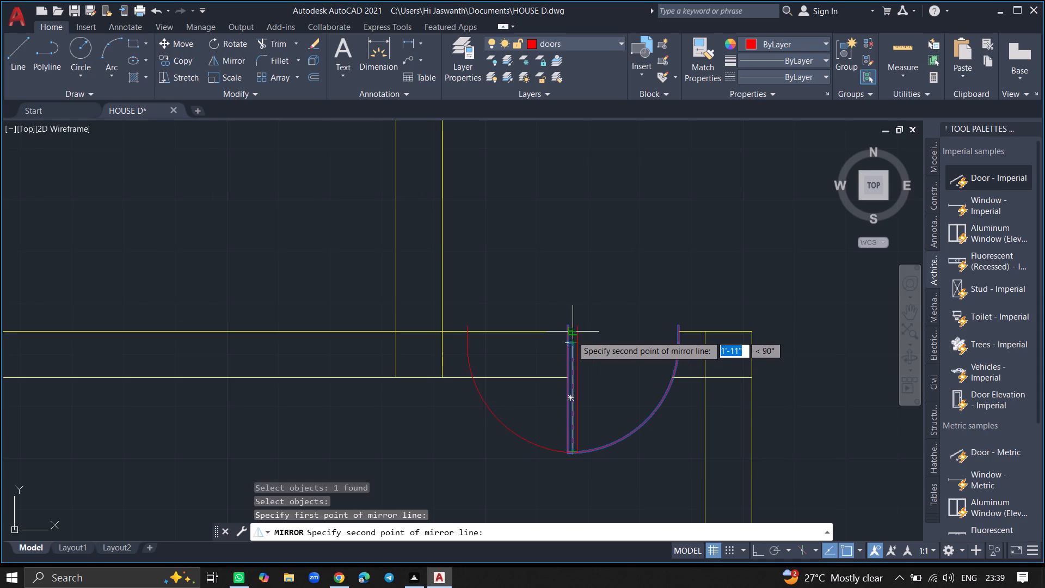
{"action": "scroll", "coordinate": [572, 335], "scroll_direction": "up", "scroll_amount": 3, "text": "ctrl"}
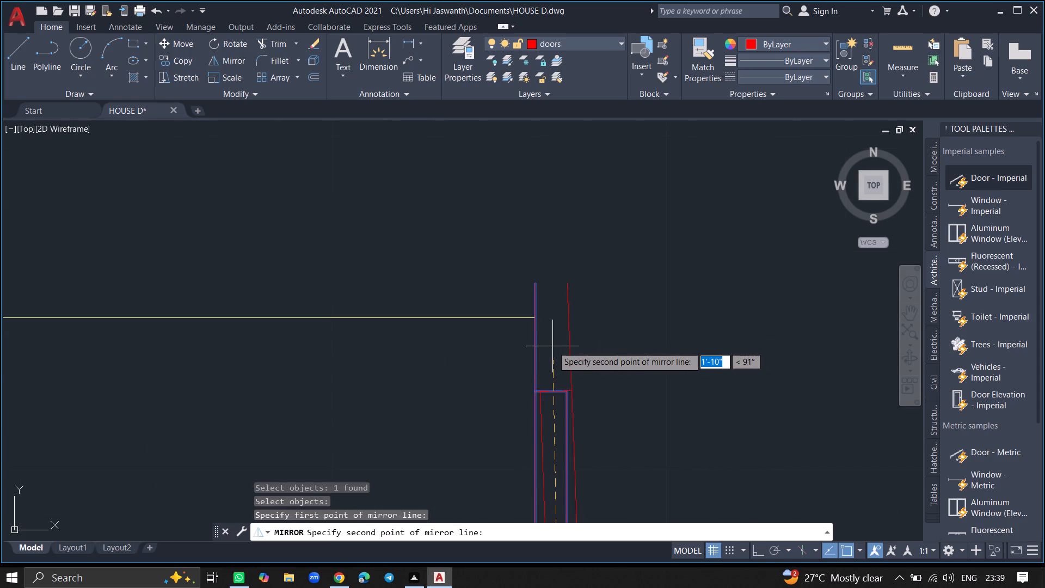
{"action": "left_click", "coordinate": [567, 391]}
{"action": "left_click_drag", "start_coordinate": [589, 425], "coordinate": [567, 391]}
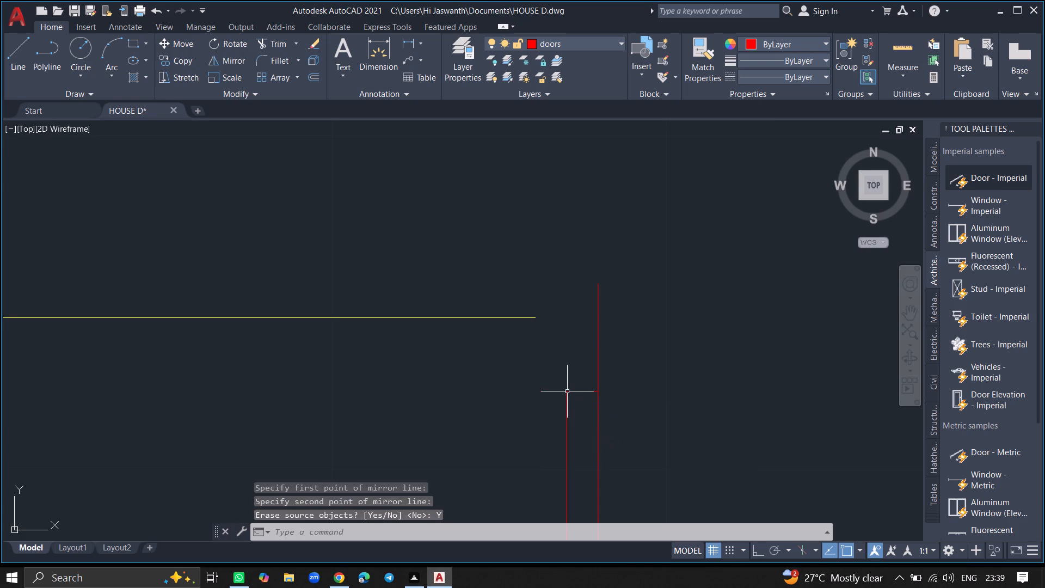
{"action": "scroll", "coordinate": [567, 360], "scroll_direction": "down", "scroll_amount": 4, "text": "ctrl"}
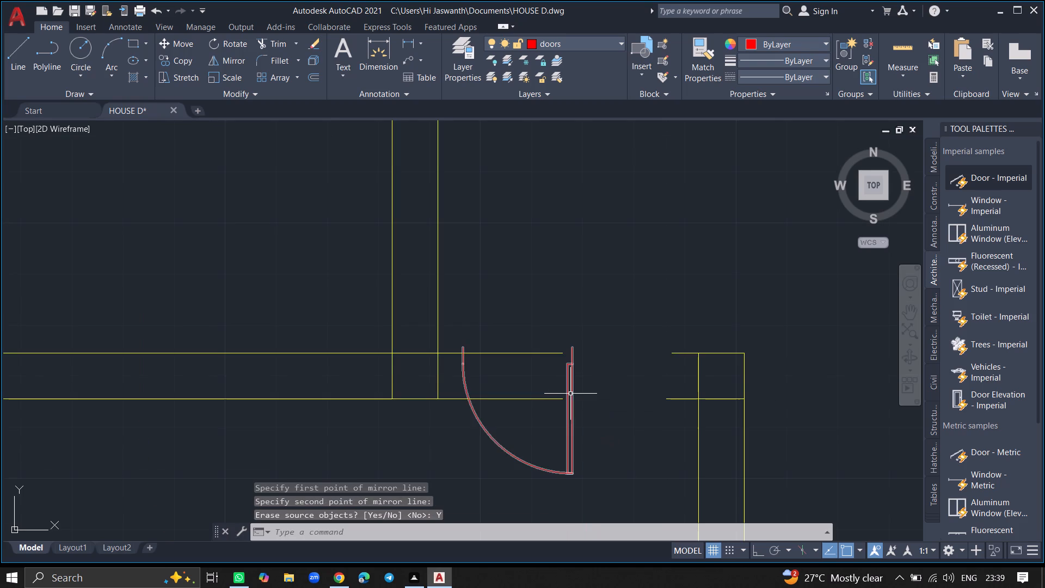
Move the mirrored door right by its leaf into the existing wall opening, with the leaf against the opening's right side.
{"action": "left_click", "coordinate": [567, 394]}
{"action": "type", "text": "MOVE"}
{"action": "key", "text": "Return"}
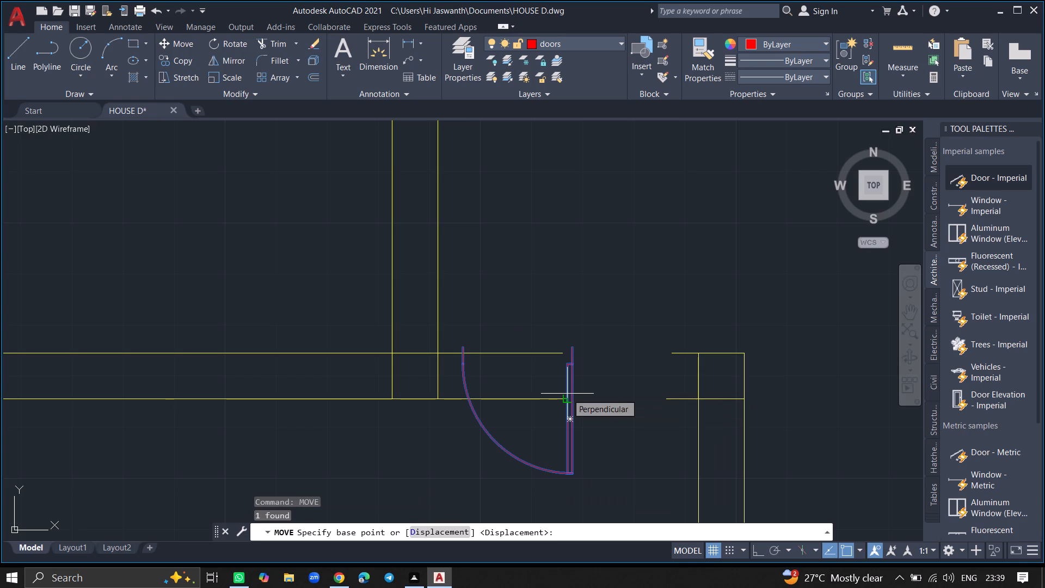
{"action": "left_click", "coordinate": [567, 394]}
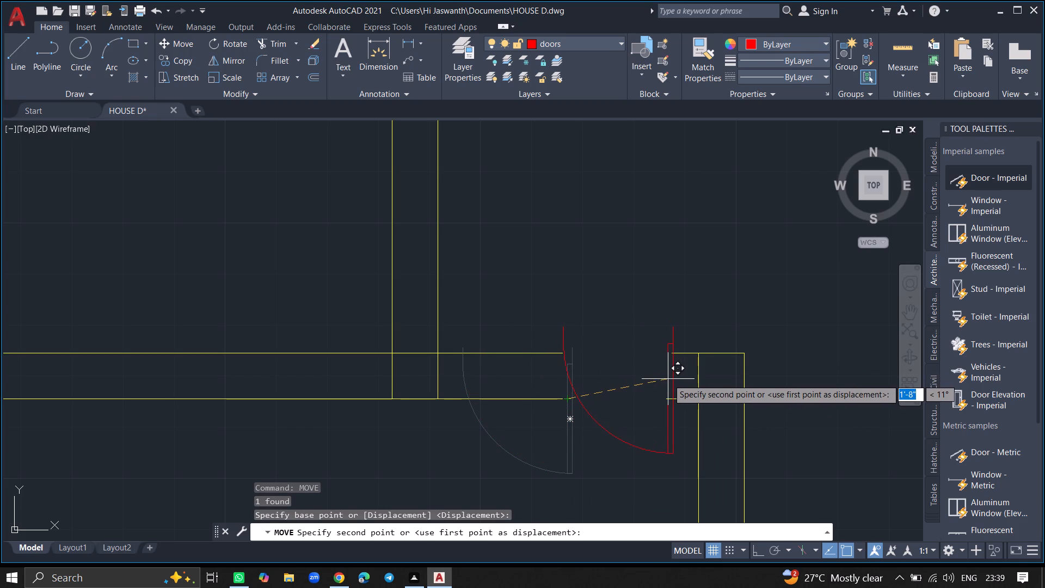
{"action": "left_click", "coordinate": [668, 379]}
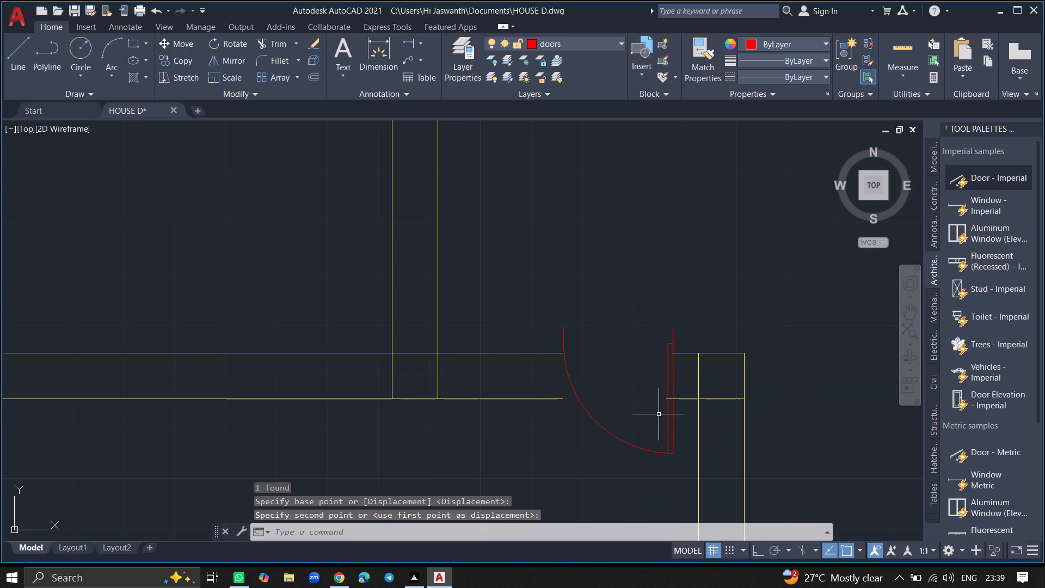
Shift the mirrored door left by its leaf thickness, so the leaf's outer edge meets the end of the lower wall line.
{"action": "left_click", "coordinate": [672, 414]}
{"action": "type", "text": "MO"}
{"action": "type", "text": "VE"}
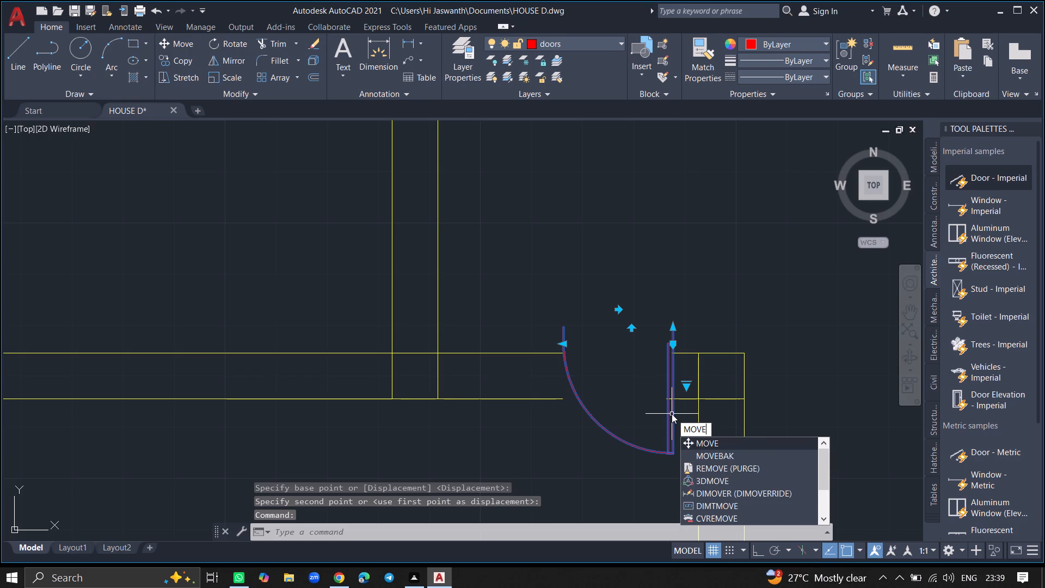
{"action": "key", "text": "Return"}
{"action": "left_click", "coordinate": [672, 414]}
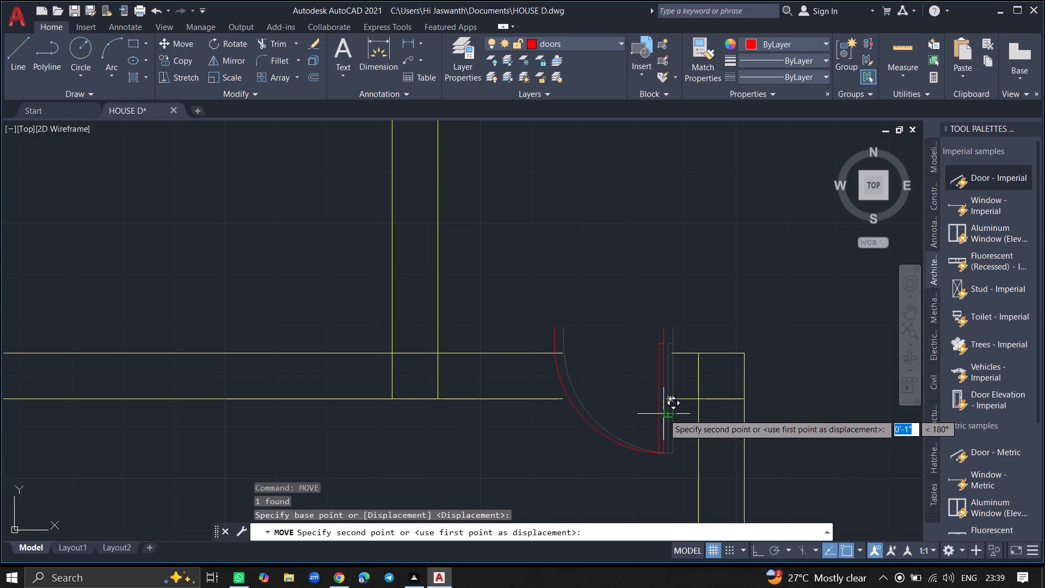
{"action": "left_click", "coordinate": [667, 414]}
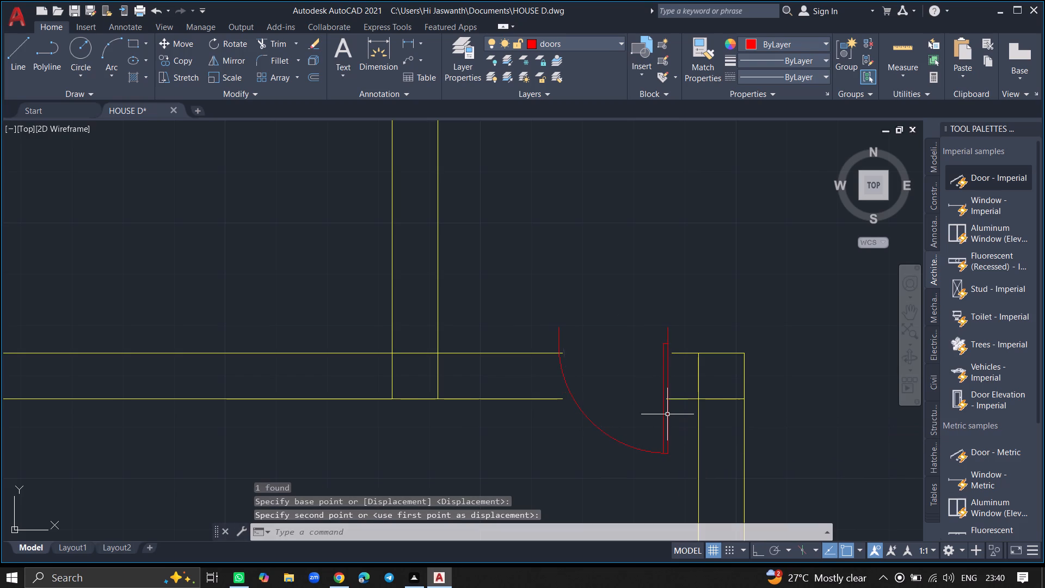
{"action": "key", "text": "Return"}
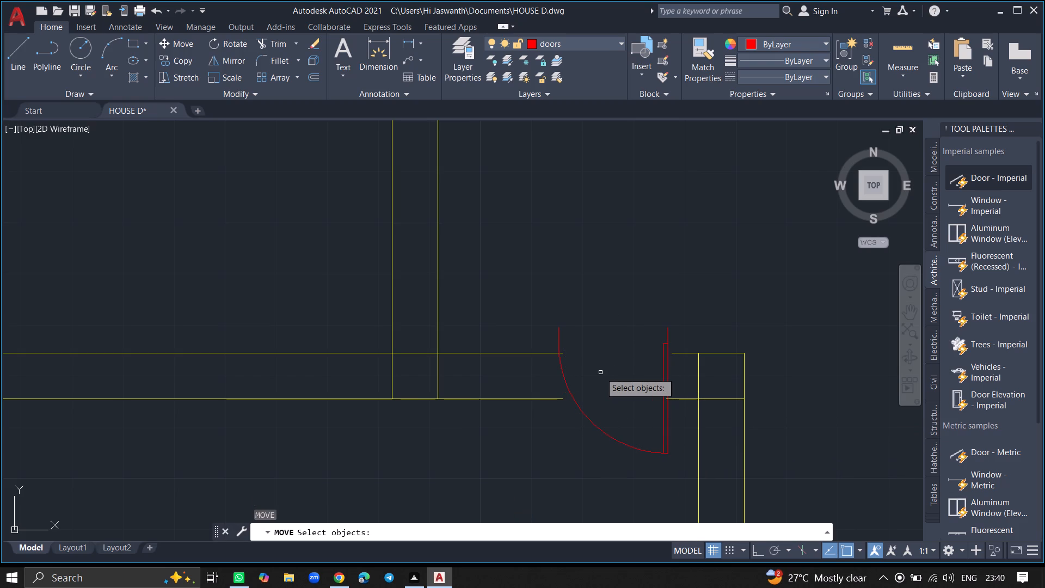
{"action": "key", "text": "Escape"}
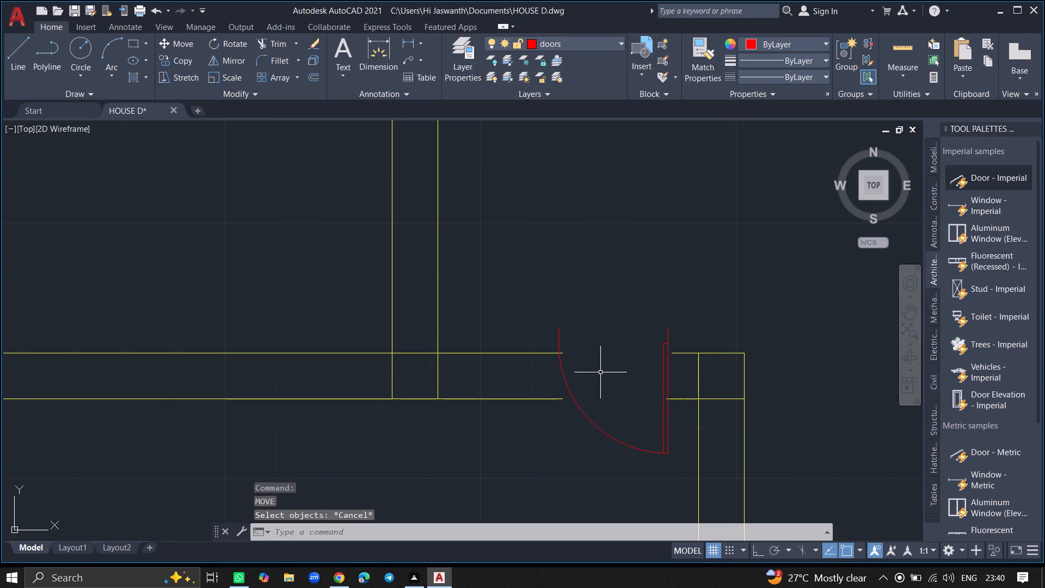
Save the HOUSE D drawing.
{"action": "key", "text": "ctrl+s"}
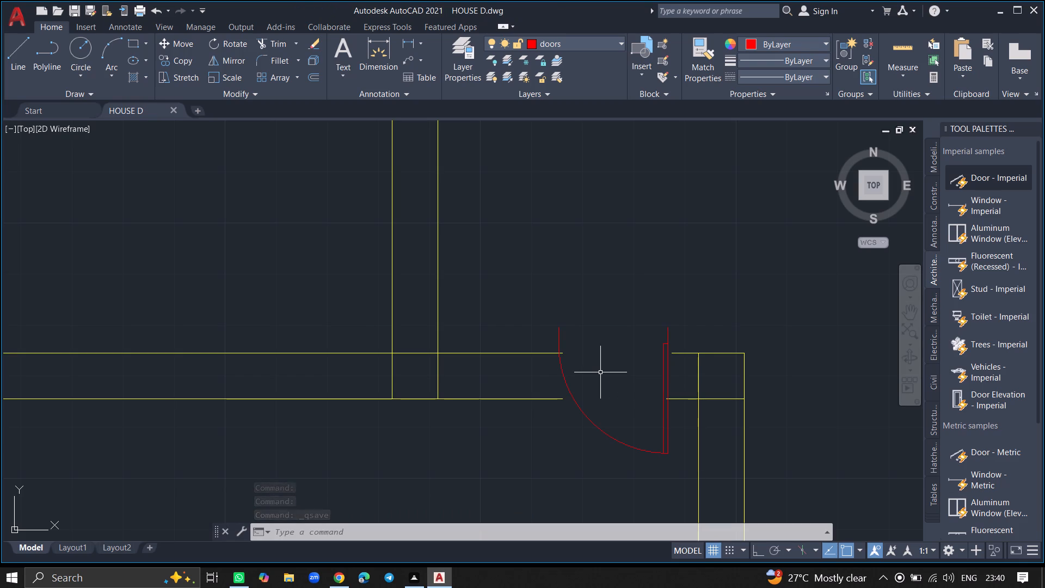
{"action": "key", "text": "ctrl+s"}
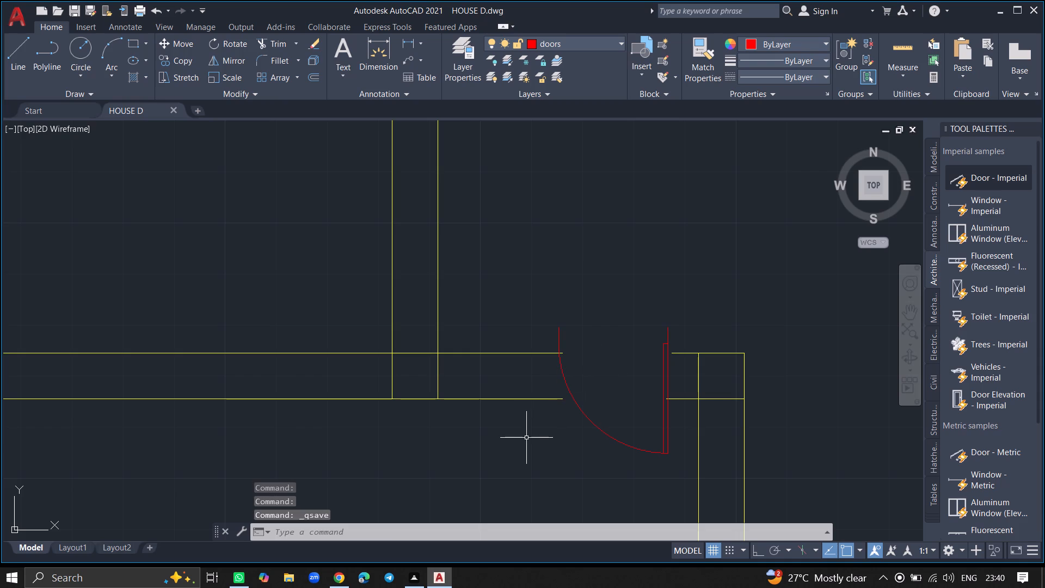
Extend the lower wall line to the door's swing arc and the short upper wall line to the door leaf.
{"action": "type", "text": "EX"}
{"action": "key", "text": "Return"}
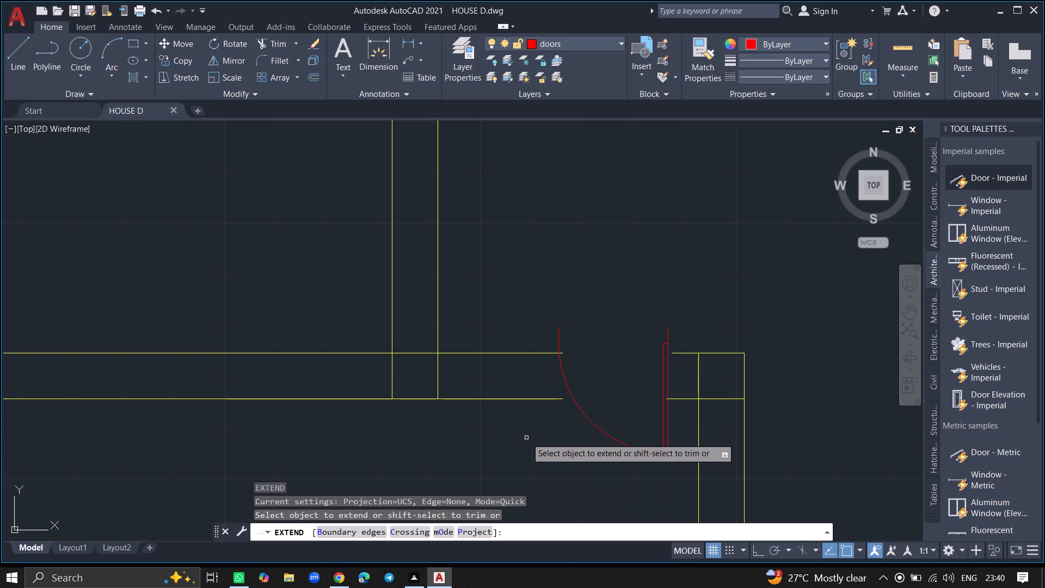
{"action": "left_click", "coordinate": [544, 399]}
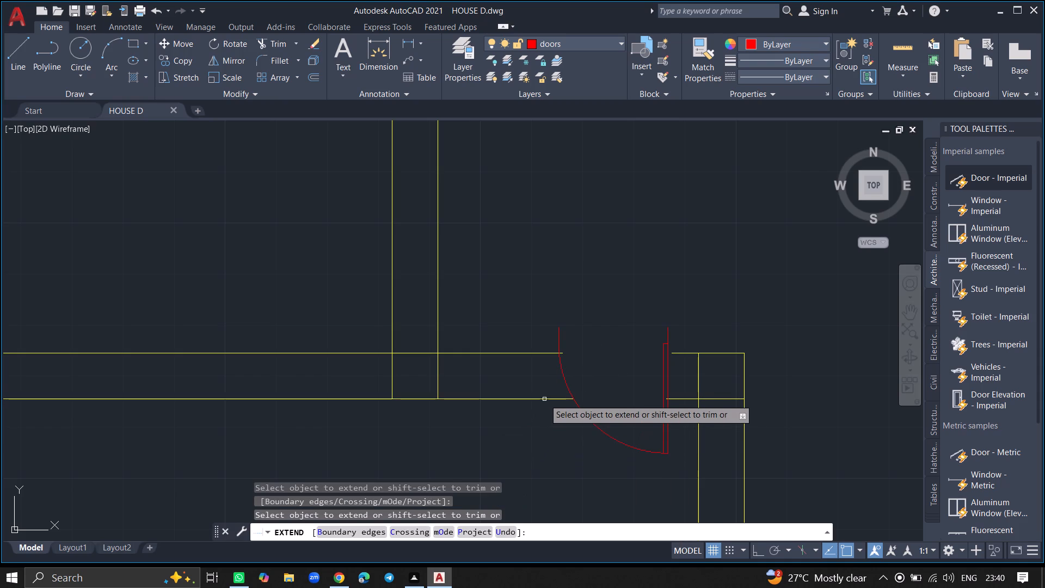
{"action": "left_click", "coordinate": [674, 354]}
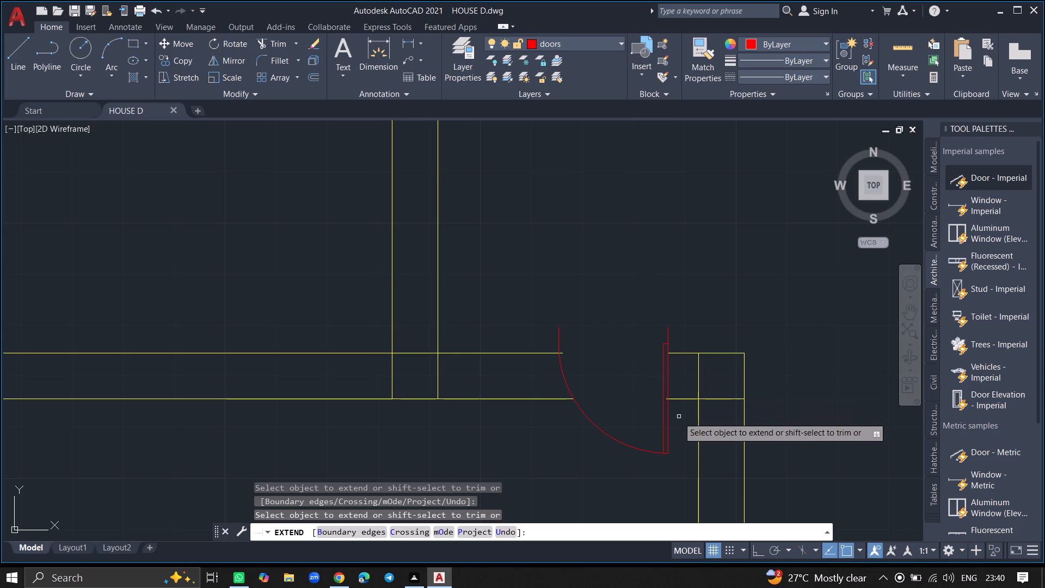
{"action": "key", "text": "Return"}
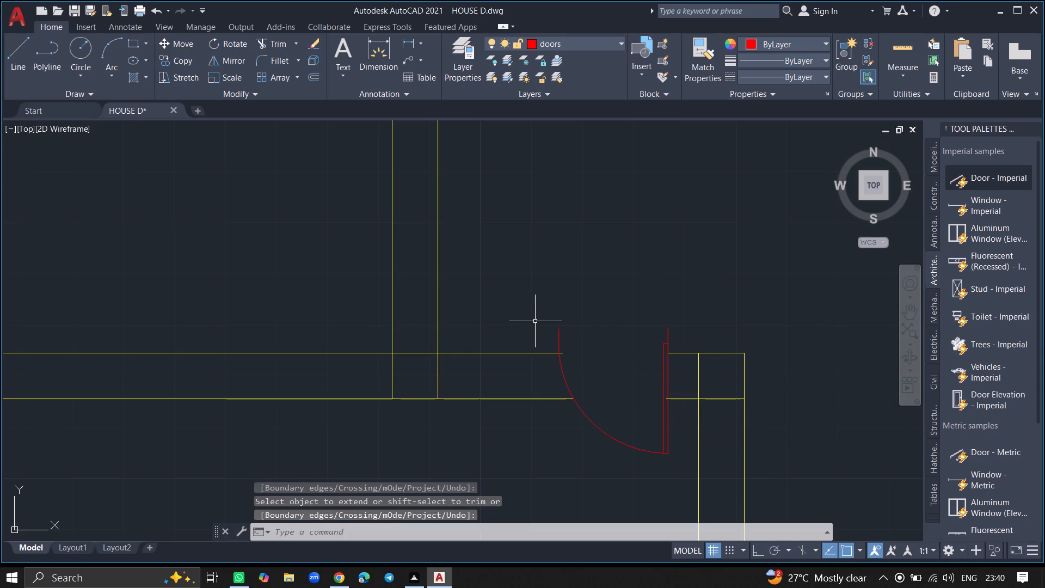
Trim the upper wall line's end past the door's swing arc and the lower wall line's end inside the door leaf.
{"action": "scroll", "coordinate": [557, 355], "scroll_direction": "up", "scroll_amount": 6, "text": "ctrl"}
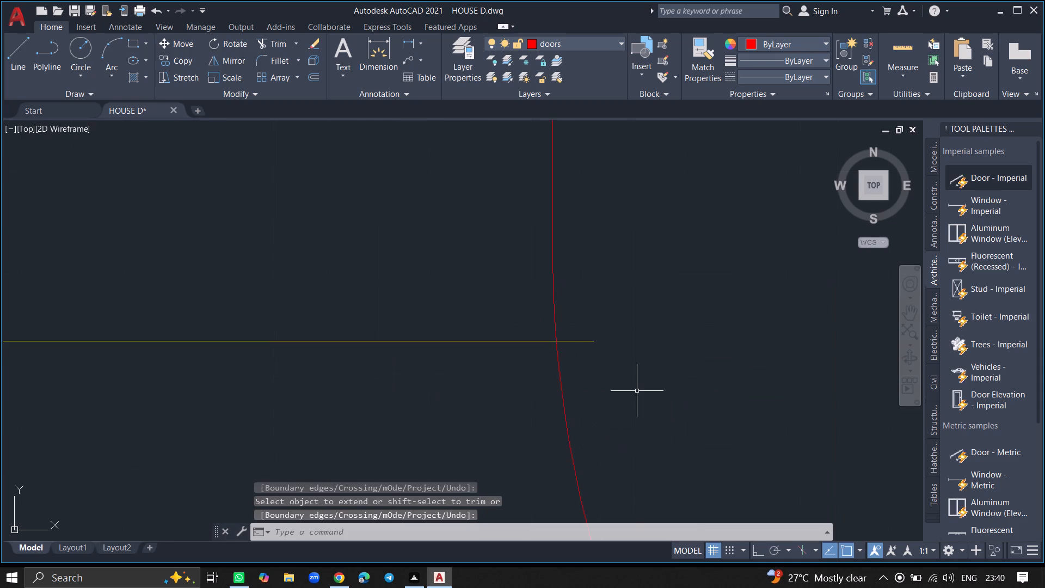
{"action": "type", "text": "TRIM"}
{"action": "key", "text": "Return"}
{"action": "left_click", "coordinate": [579, 341]}
{"action": "scroll", "coordinate": [606, 353], "scroll_direction": "down", "scroll_amount": 5, "text": "ctrl"}
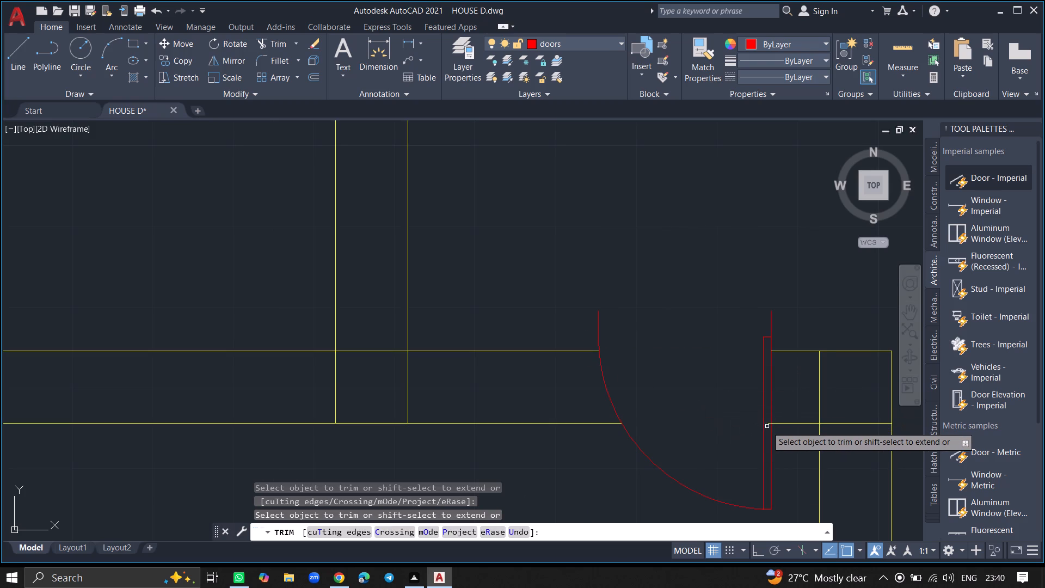
{"action": "scroll", "coordinate": [768, 426], "scroll_direction": "up", "scroll_amount": 6, "text": "ctrl"}
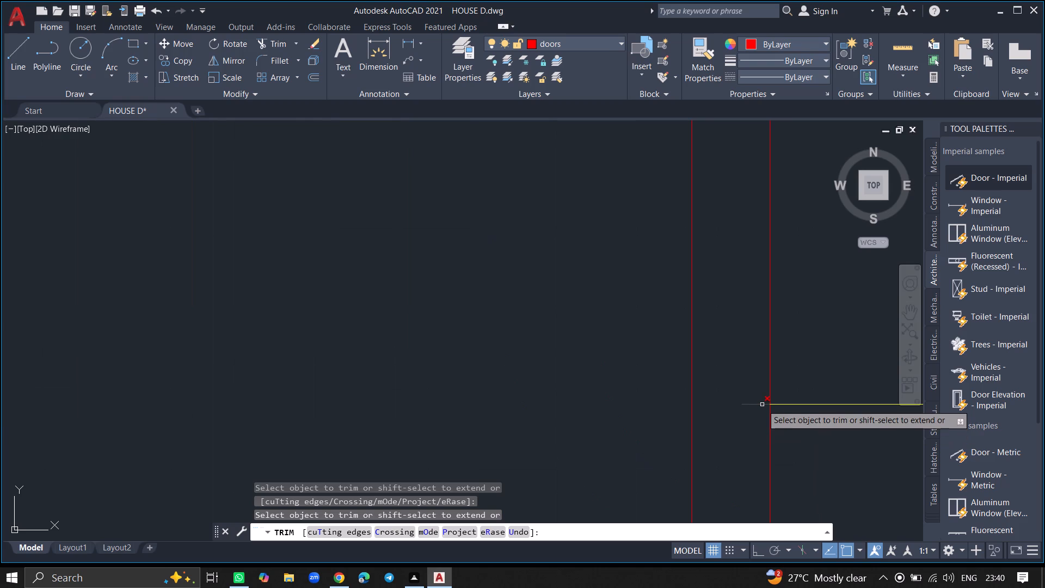
{"action": "left_click", "coordinate": [762, 405]}
{"action": "scroll", "coordinate": [727, 426], "scroll_direction": "down", "scroll_amount": 3, "text": "ctrl"}
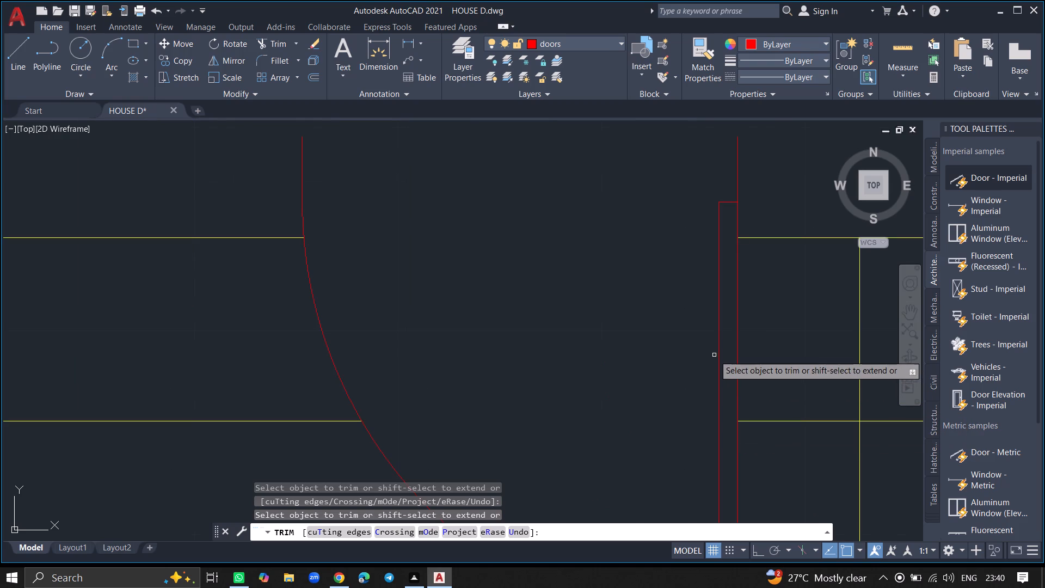
{"action": "key", "text": "Return"}
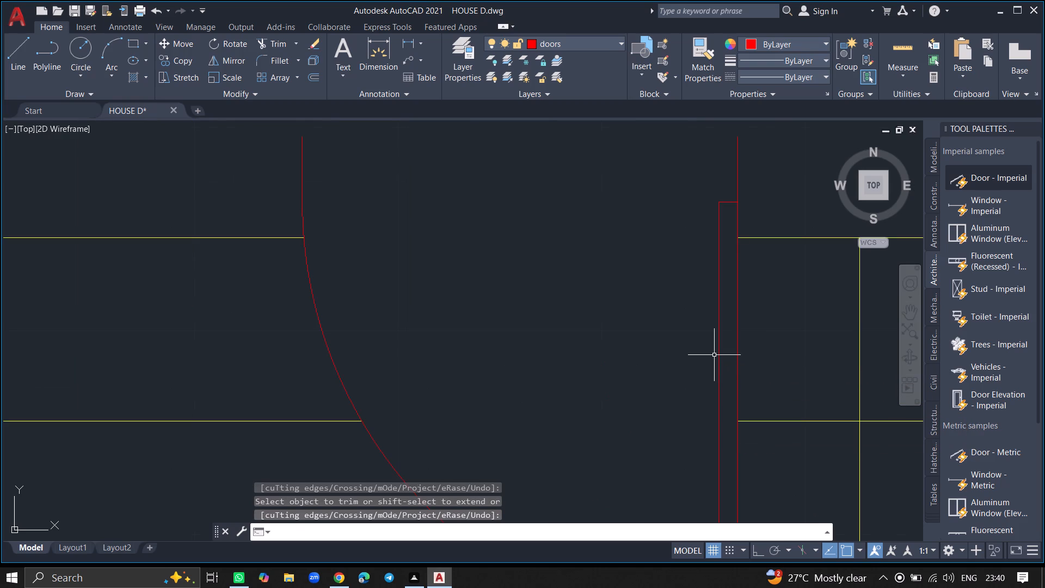
Copy the door in the short vertical wall into the room below, beside the staircase.
{"action": "scroll", "coordinate": [714, 355], "scroll_direction": "down", "scroll_amount": 4, "text": "ctrl"}
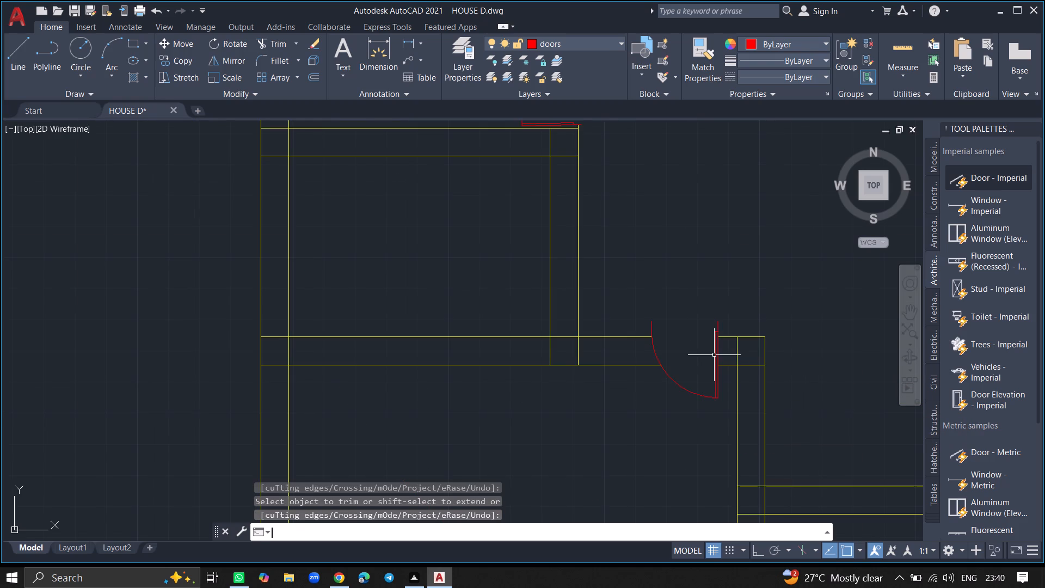
{"action": "scroll", "coordinate": [690, 313], "scroll_direction": "down", "scroll_amount": 2, "text": "ctrl"}
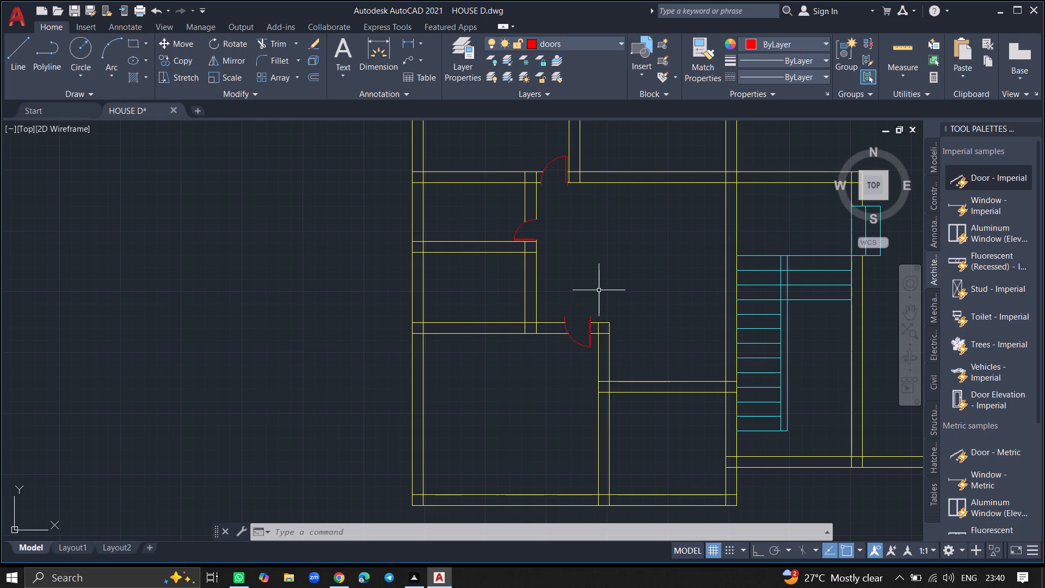
{"action": "left_click", "coordinate": [518, 232]}
{"action": "type", "text": "COPY"}
{"action": "key", "text": "Return"}
{"action": "left_click", "coordinate": [518, 232]}
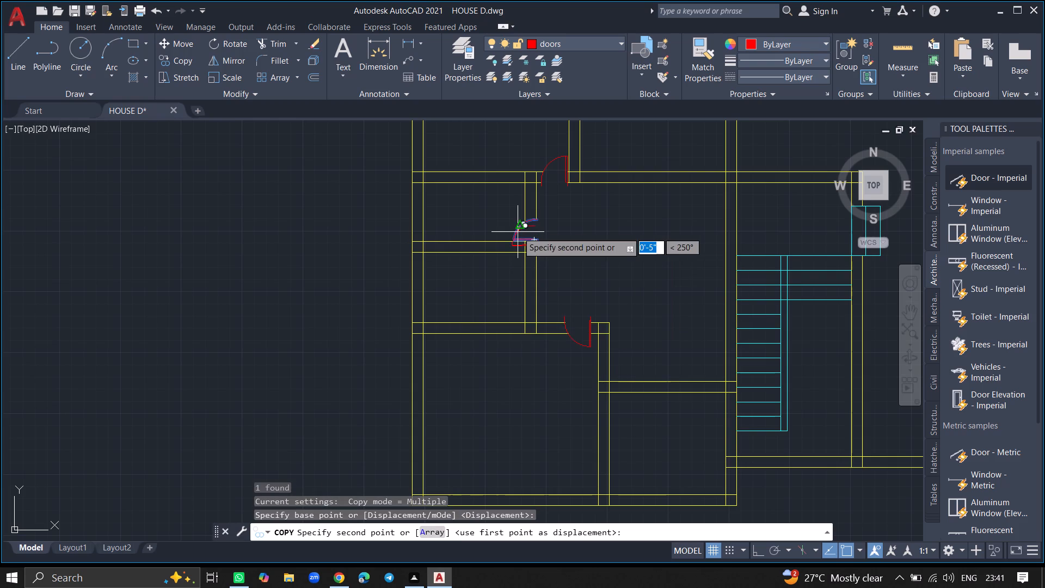
{"action": "left_click", "coordinate": [651, 428]}
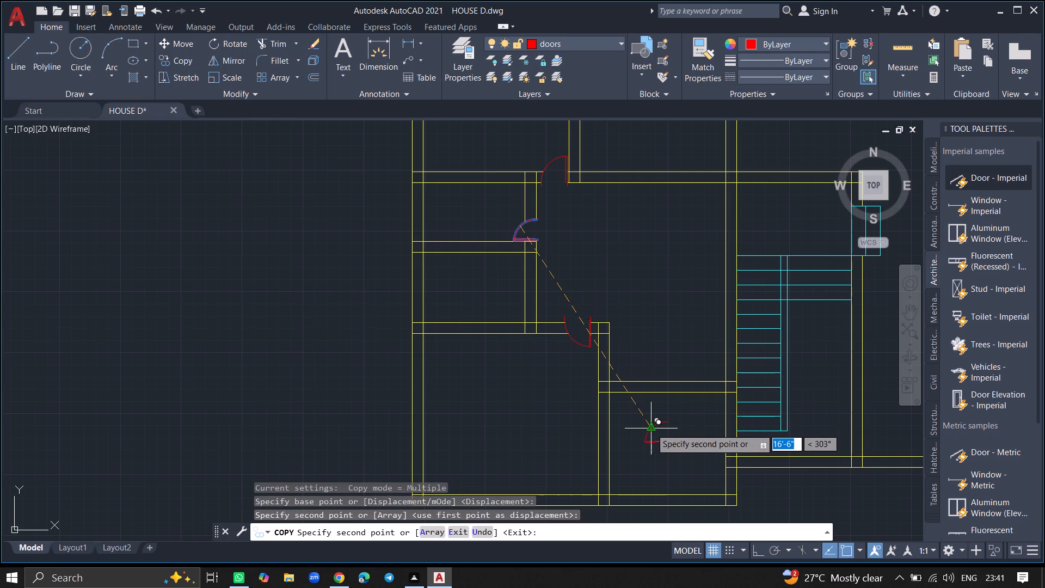
{"action": "key", "text": "Escape"}
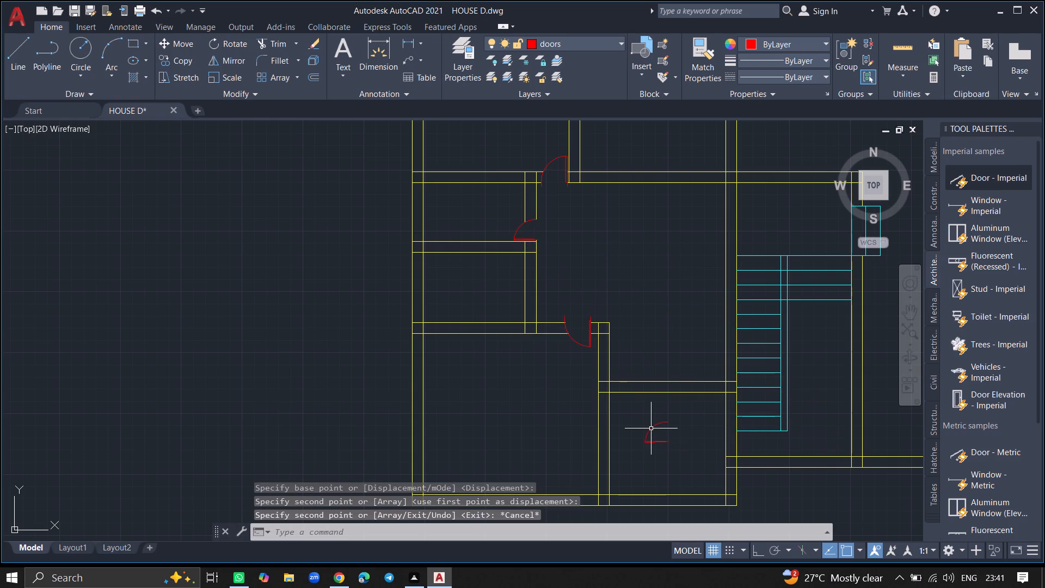
Rotate the copied door about half a turn around its leaf's outer end, so its swing arc lies below the leaf.
{"action": "left_click", "coordinate": [645, 437]}
{"action": "type", "text": "RO"}
{"action": "key", "text": "Return"}
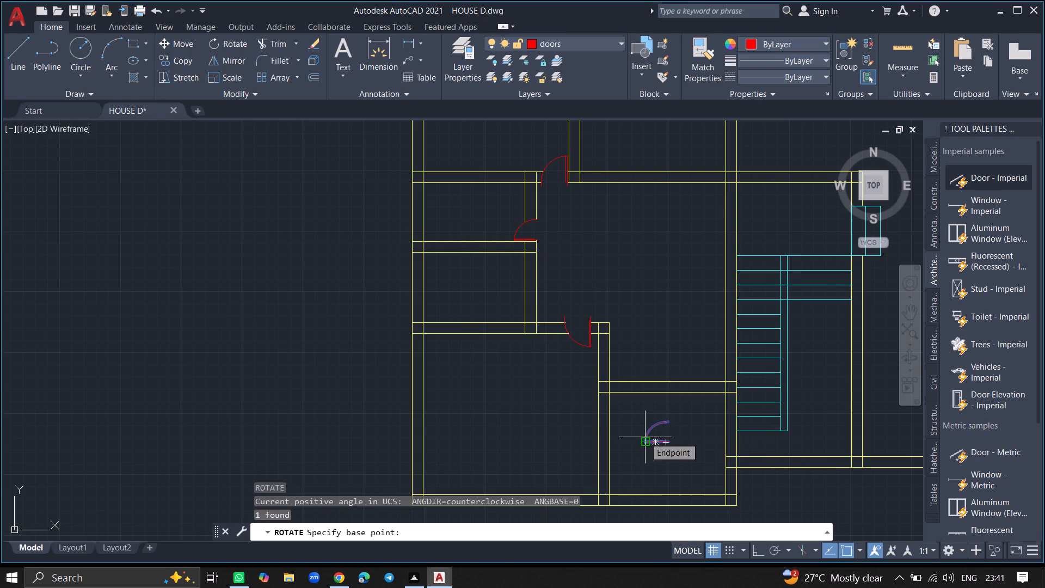
{"action": "left_click", "coordinate": [649, 439]}
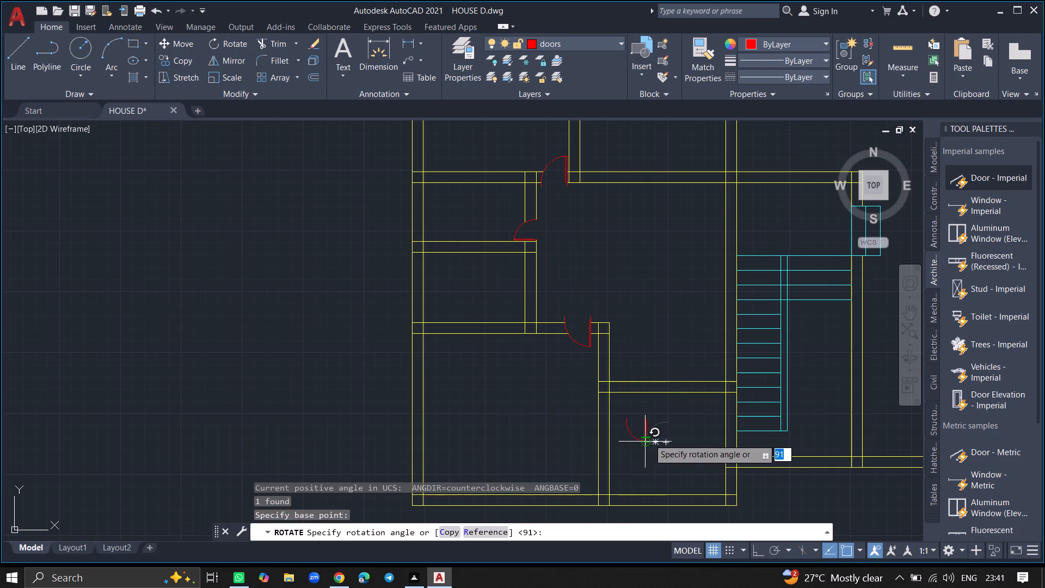
{"action": "left_click", "coordinate": [608, 444]}
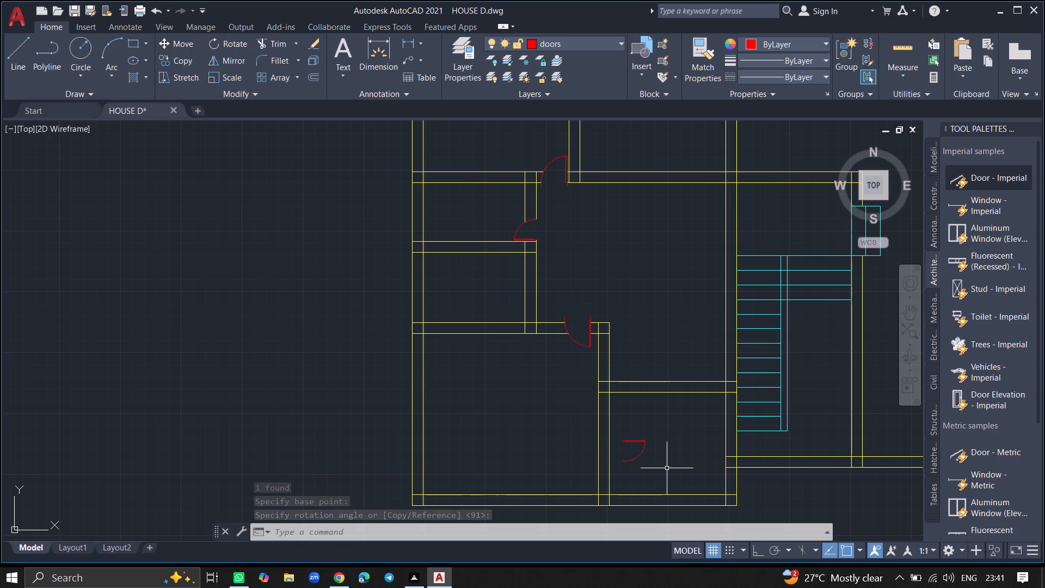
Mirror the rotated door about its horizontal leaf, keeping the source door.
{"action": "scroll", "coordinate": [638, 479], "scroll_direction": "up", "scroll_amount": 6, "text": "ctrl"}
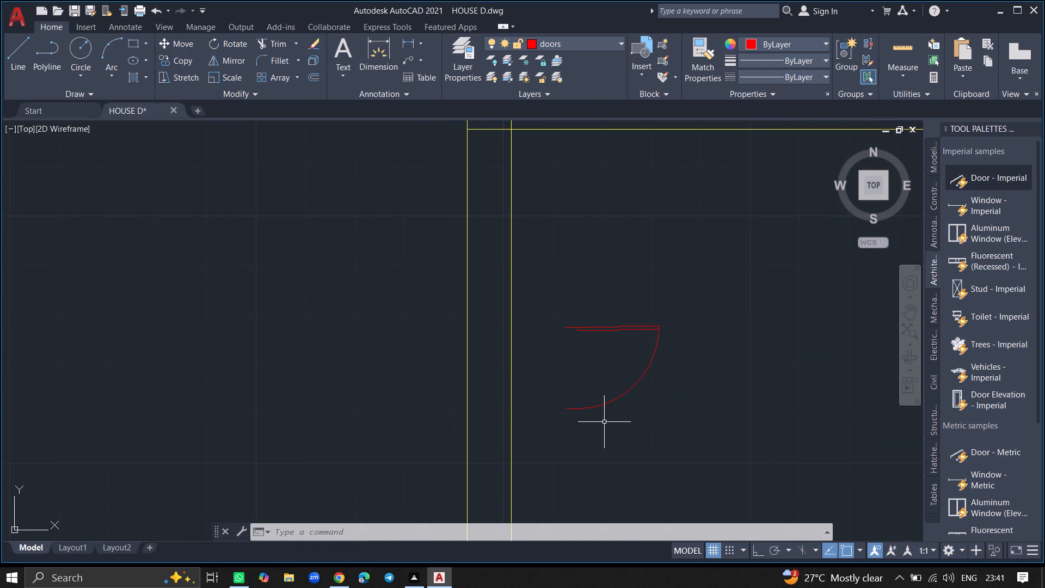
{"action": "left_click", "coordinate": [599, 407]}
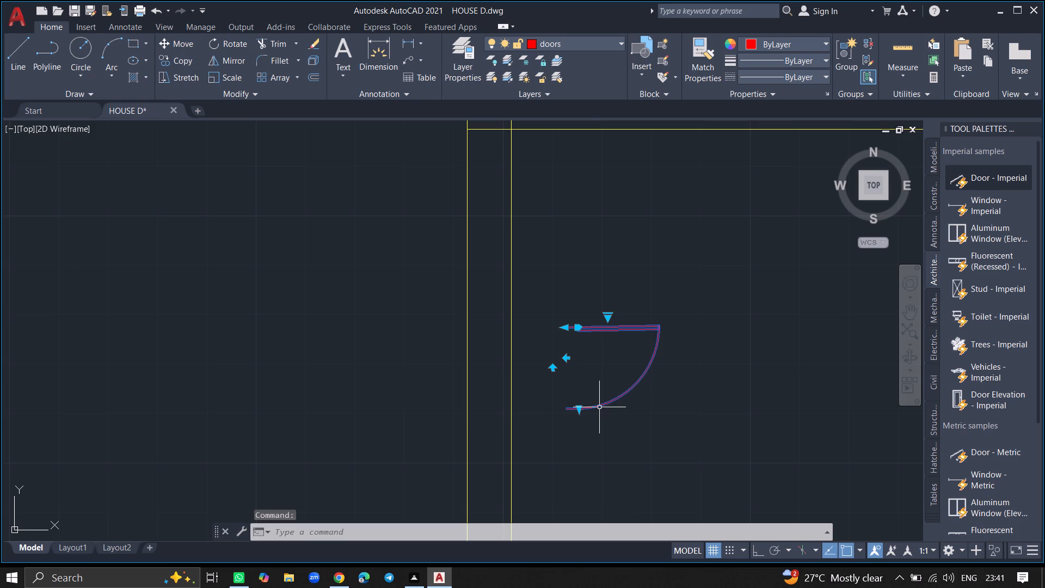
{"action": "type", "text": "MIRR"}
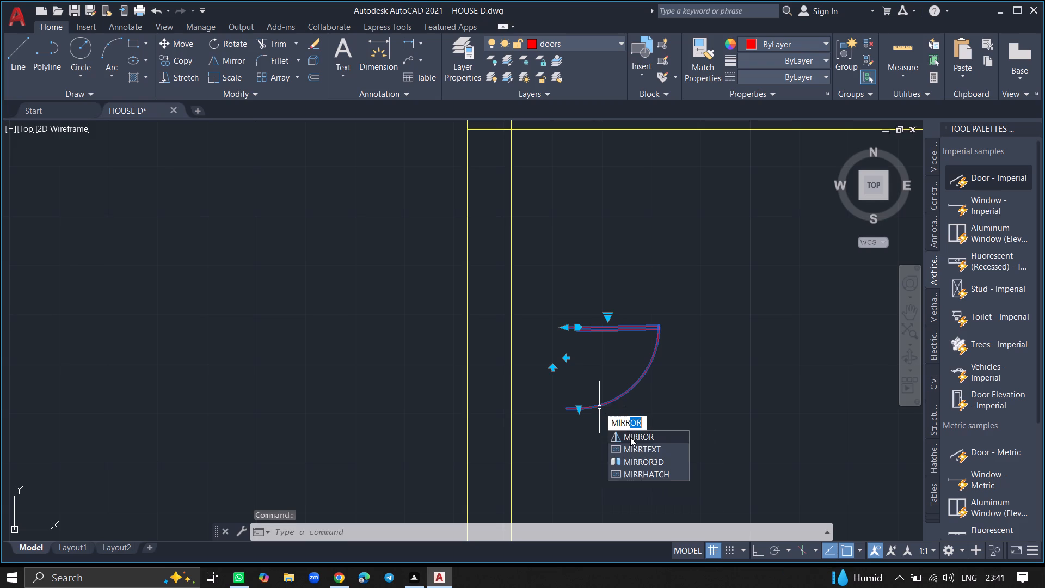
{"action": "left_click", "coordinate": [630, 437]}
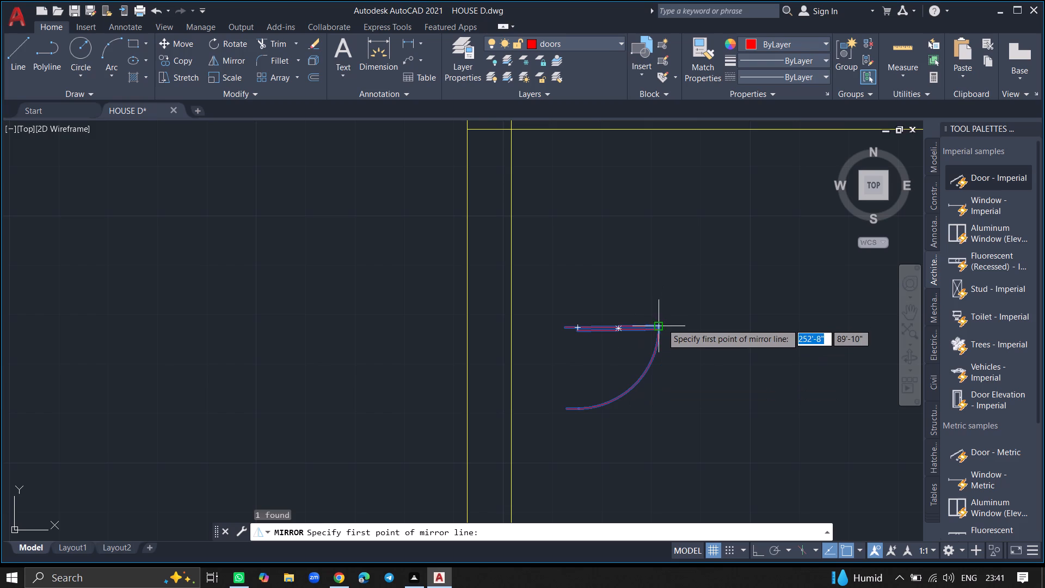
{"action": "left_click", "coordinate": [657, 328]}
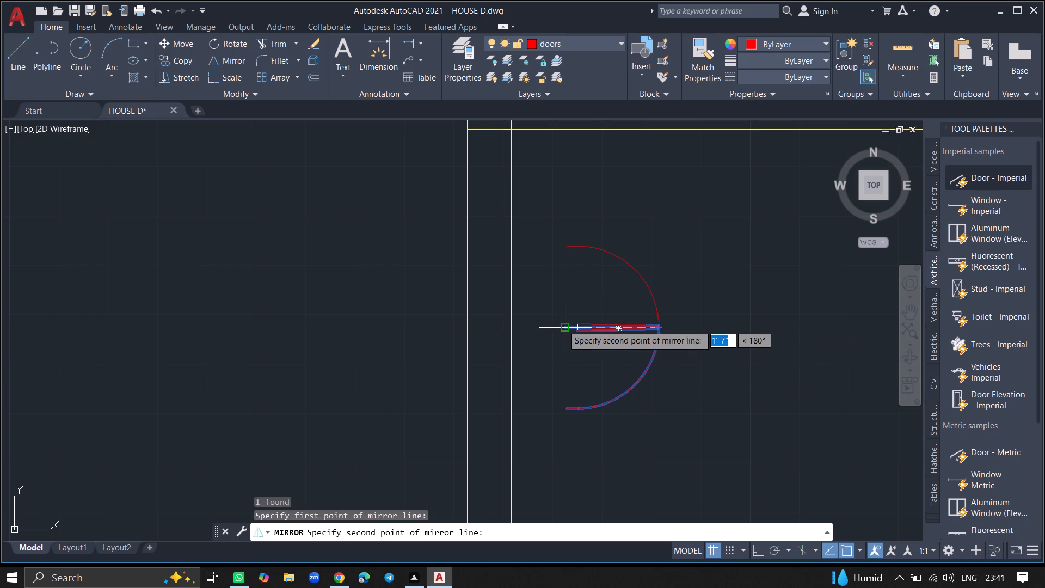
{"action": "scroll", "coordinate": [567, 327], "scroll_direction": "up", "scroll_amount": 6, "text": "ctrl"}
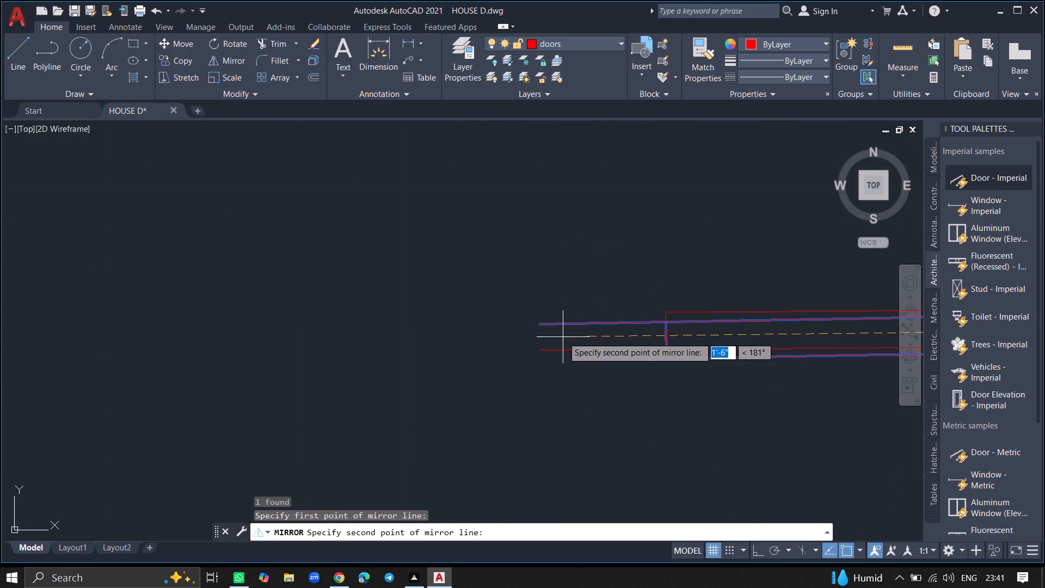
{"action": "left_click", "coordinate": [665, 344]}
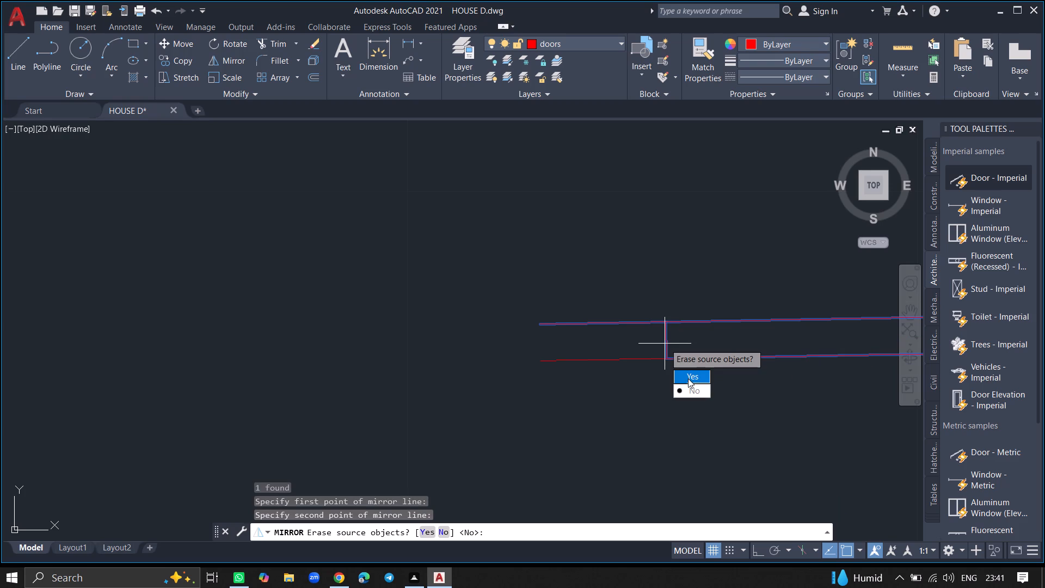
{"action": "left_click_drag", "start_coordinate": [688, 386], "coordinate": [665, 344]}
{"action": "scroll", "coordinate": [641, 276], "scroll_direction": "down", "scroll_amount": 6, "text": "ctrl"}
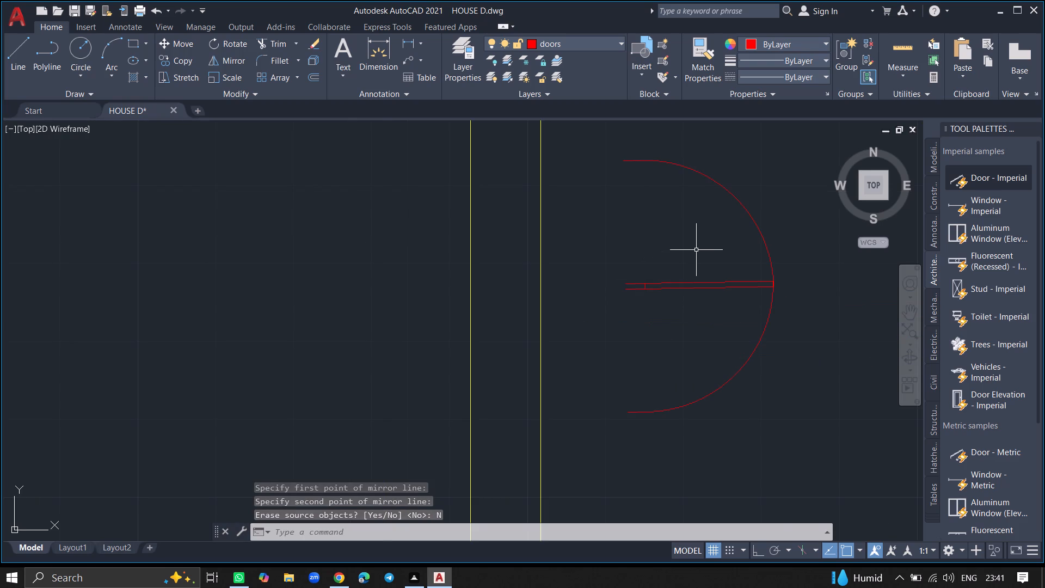
Move the source door with the downward arc about 3'-5" up and left onto the vertical wall between the two lower rooms.
{"action": "scroll", "coordinate": [696, 250], "scroll_direction": "down", "scroll_amount": 2, "text": "ctrl"}
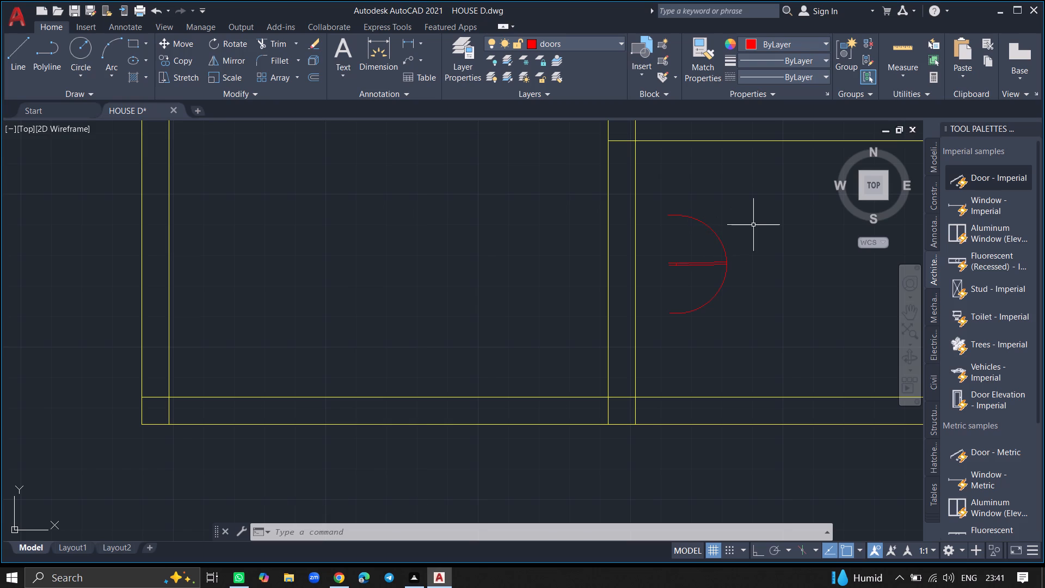
{"action": "scroll", "coordinate": [753, 225], "scroll_direction": "down", "scroll_amount": 4, "text": "ctrl"}
{"action": "scroll", "coordinate": [753, 230], "scroll_direction": "up", "scroll_amount": 2, "text": "ctrl"}
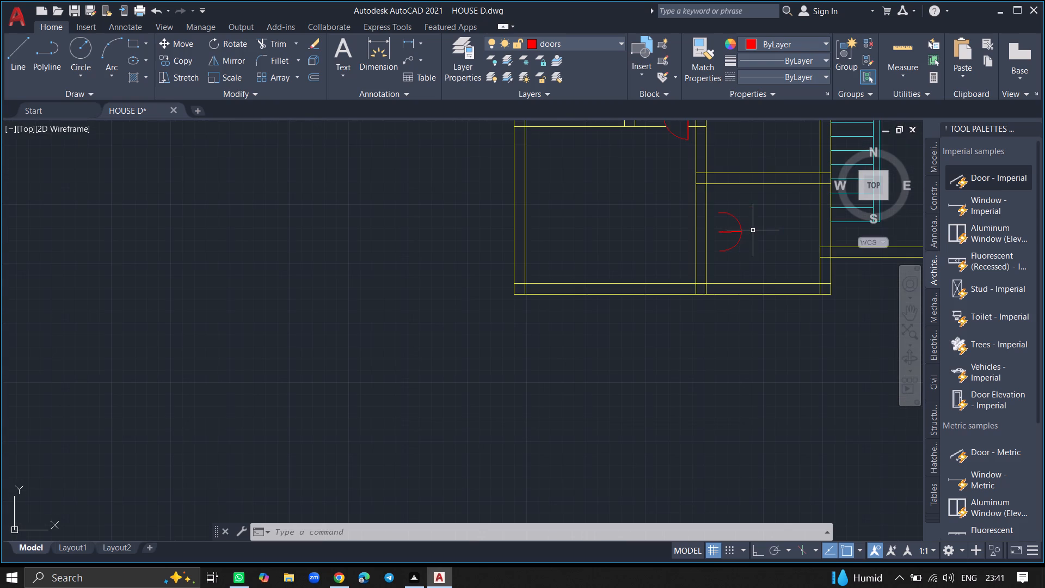
{"action": "left_click", "coordinate": [730, 250]}
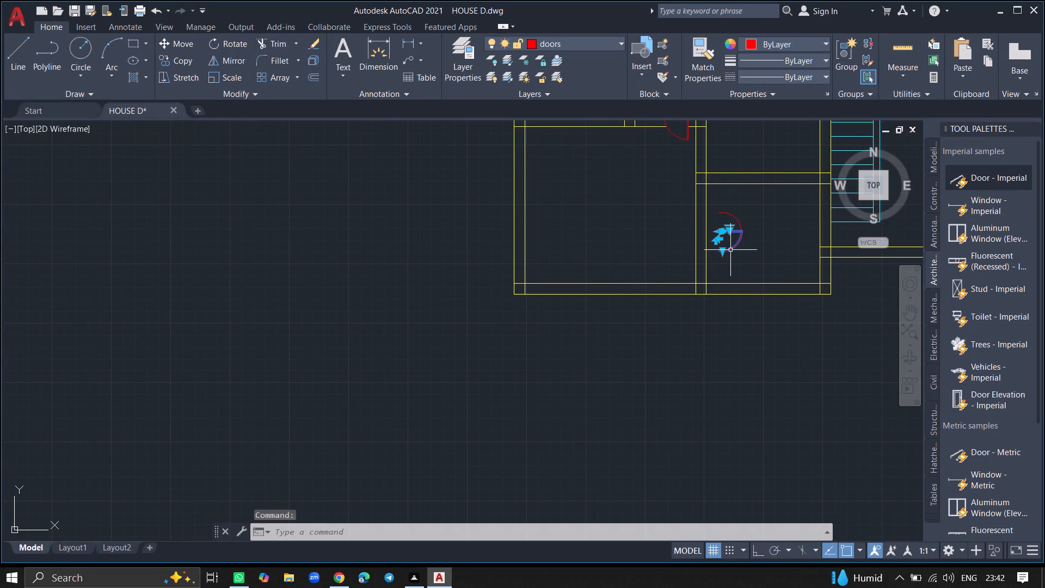
{"action": "type", "text": "MO"}
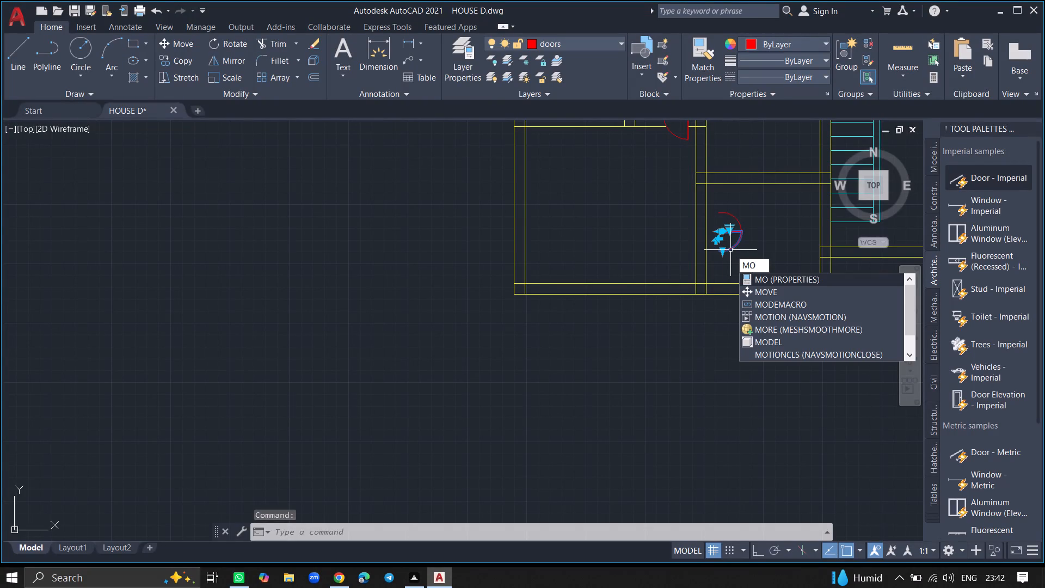
{"action": "left_click", "coordinate": [767, 287]}
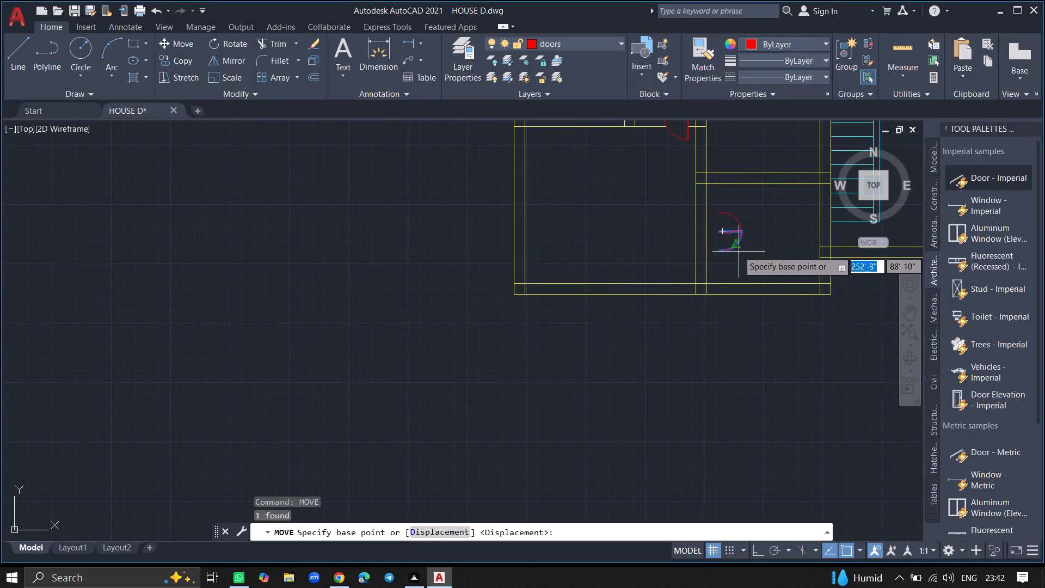
{"action": "left_click", "coordinate": [737, 249]}
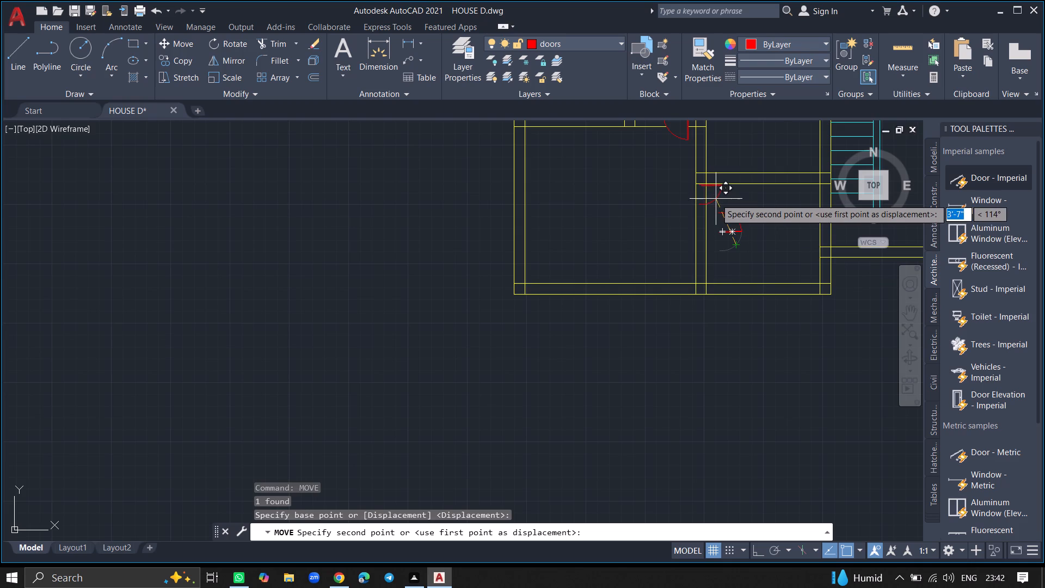
{"action": "scroll", "coordinate": [716, 199], "scroll_direction": "up", "scroll_amount": 6, "text": "ctrl"}
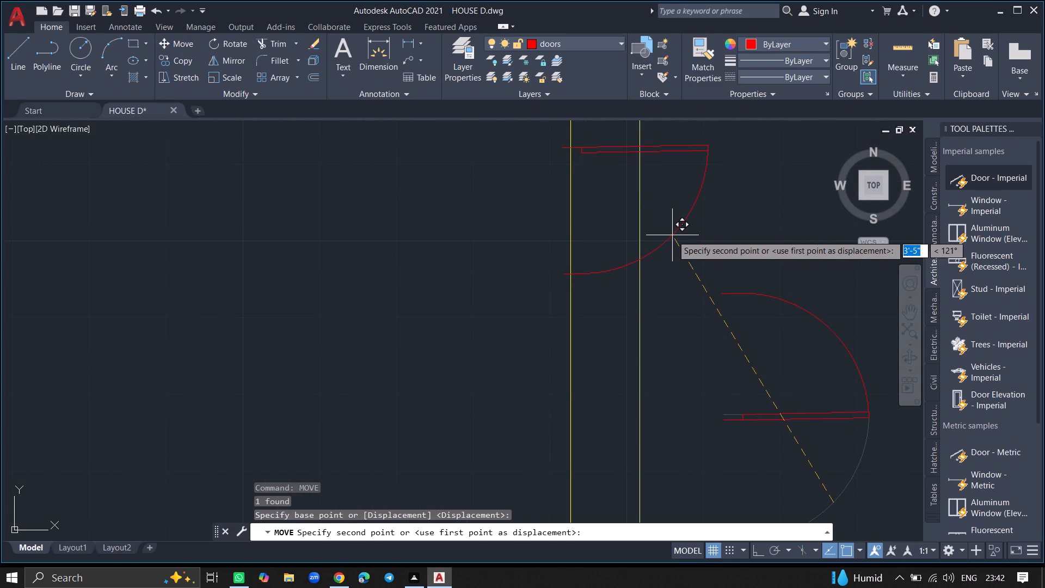
{"action": "left_click", "coordinate": [673, 235]}
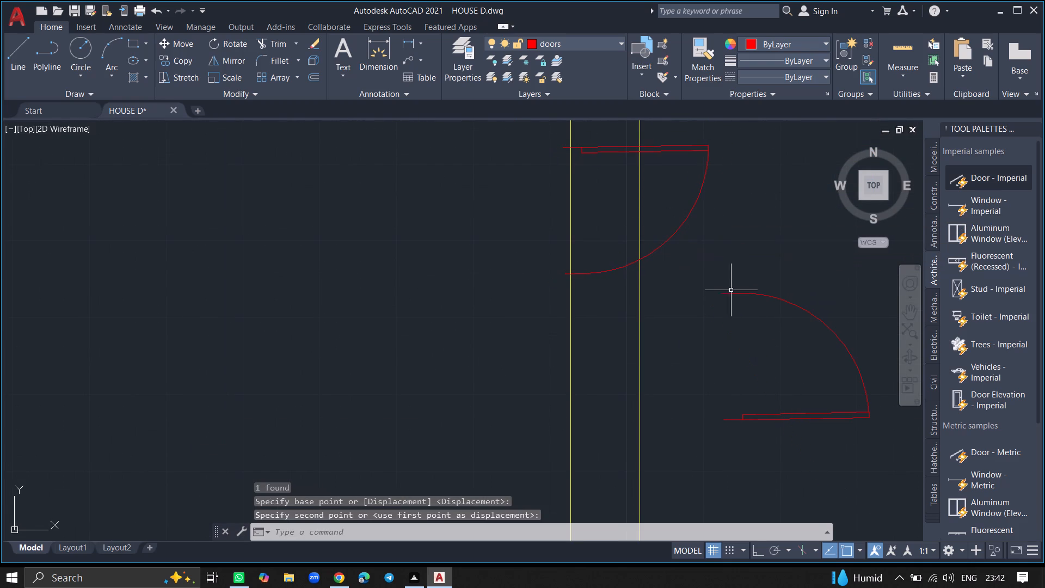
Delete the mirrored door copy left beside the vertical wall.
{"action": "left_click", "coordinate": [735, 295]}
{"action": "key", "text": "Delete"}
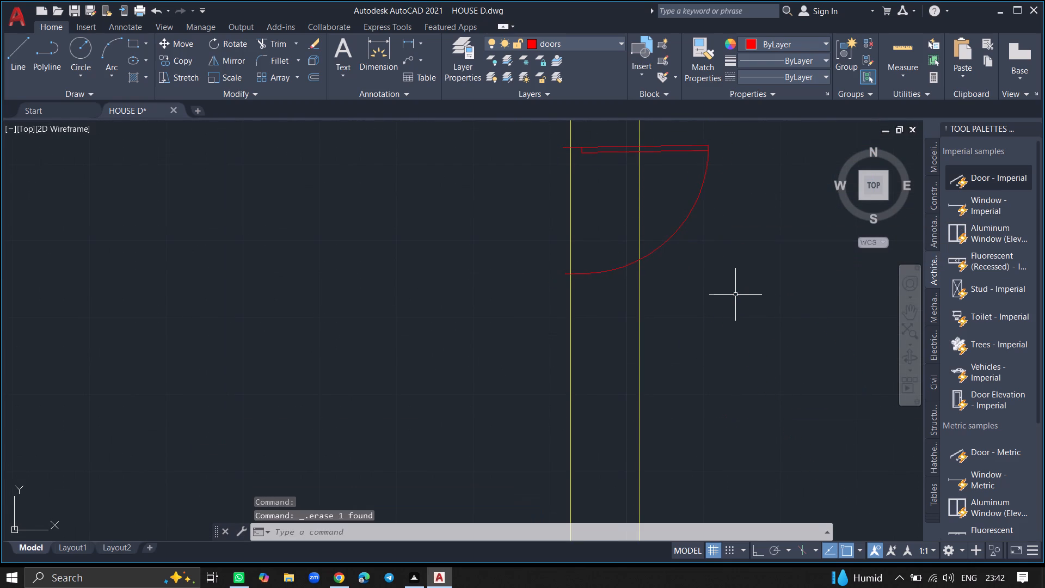
Trim both lines of the vertical wall between the two lower rooms to open the doorway between the door's leaf and arc end.
{"action": "type", "text": "TRIM"}
{"action": "key", "text": "Return"}
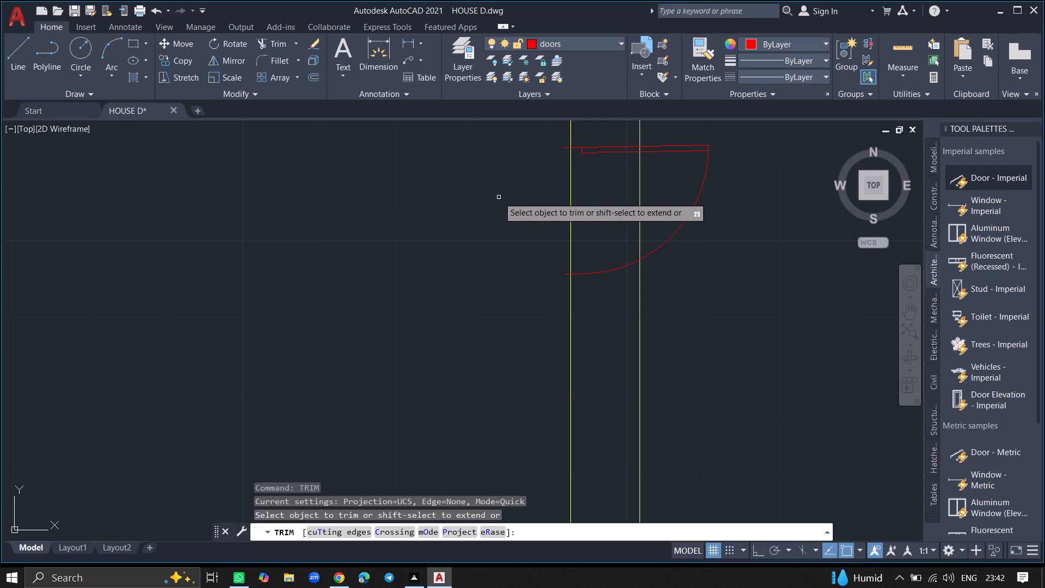
{"action": "left_click", "coordinate": [570, 205]}
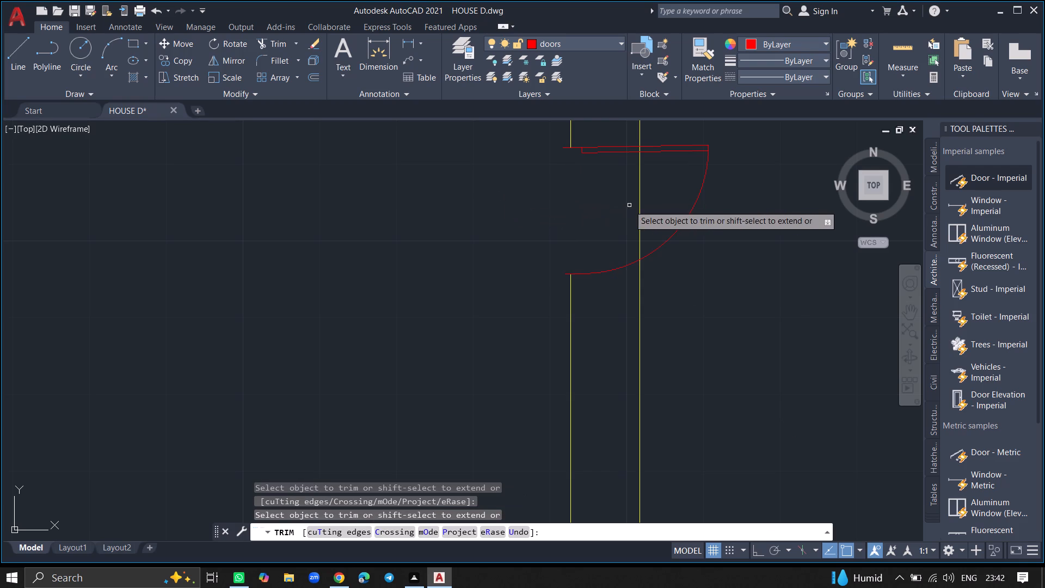
{"action": "left_click", "coordinate": [641, 203]}
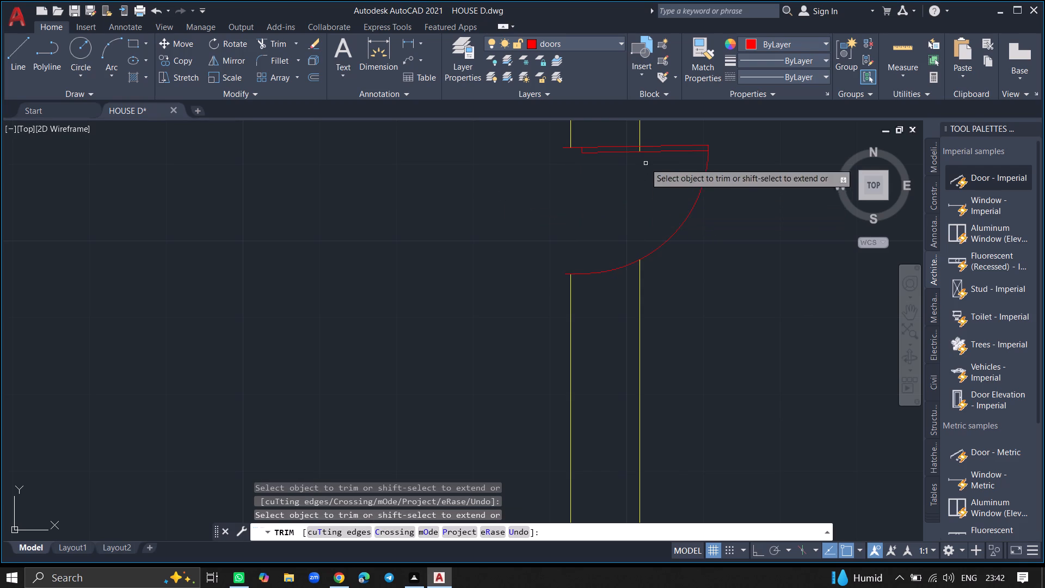
{"action": "left_click", "coordinate": [640, 149]}
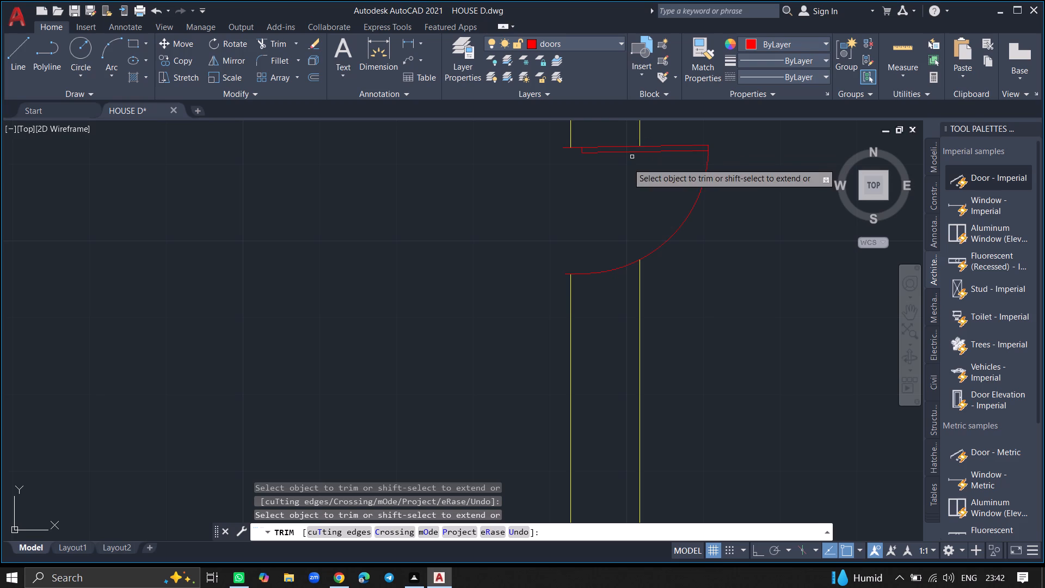
{"action": "key", "text": "Return"}
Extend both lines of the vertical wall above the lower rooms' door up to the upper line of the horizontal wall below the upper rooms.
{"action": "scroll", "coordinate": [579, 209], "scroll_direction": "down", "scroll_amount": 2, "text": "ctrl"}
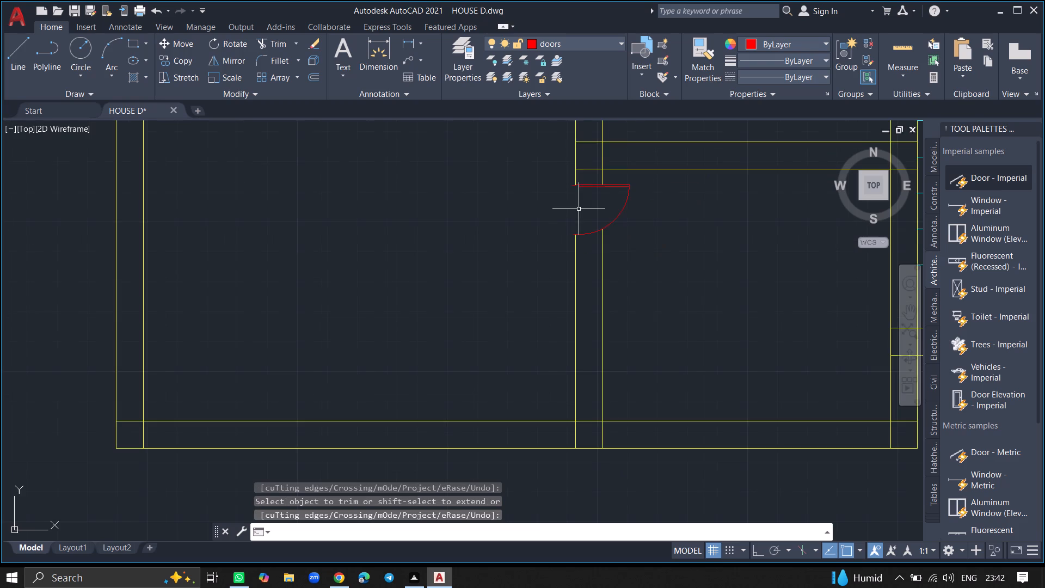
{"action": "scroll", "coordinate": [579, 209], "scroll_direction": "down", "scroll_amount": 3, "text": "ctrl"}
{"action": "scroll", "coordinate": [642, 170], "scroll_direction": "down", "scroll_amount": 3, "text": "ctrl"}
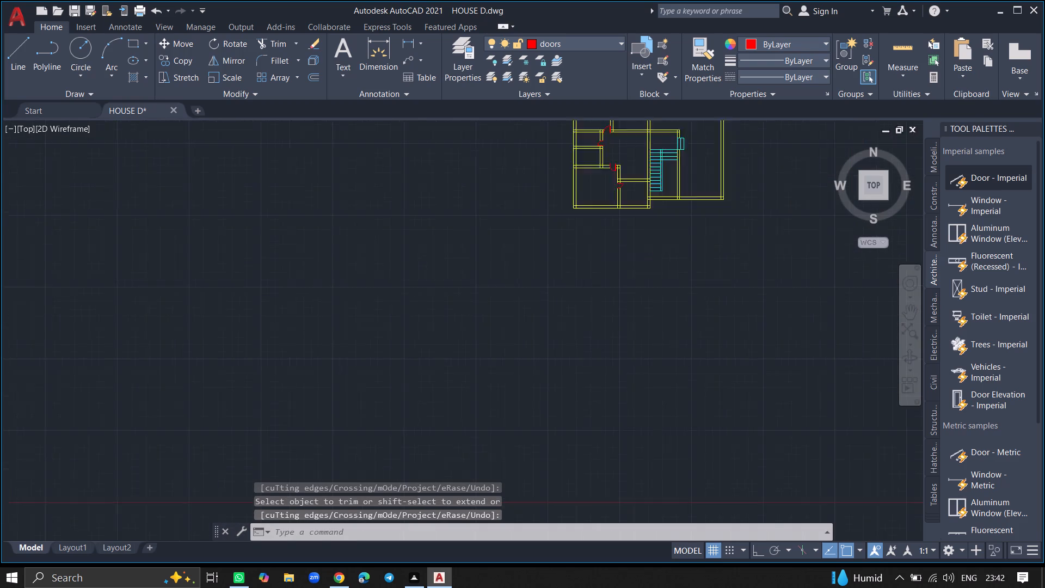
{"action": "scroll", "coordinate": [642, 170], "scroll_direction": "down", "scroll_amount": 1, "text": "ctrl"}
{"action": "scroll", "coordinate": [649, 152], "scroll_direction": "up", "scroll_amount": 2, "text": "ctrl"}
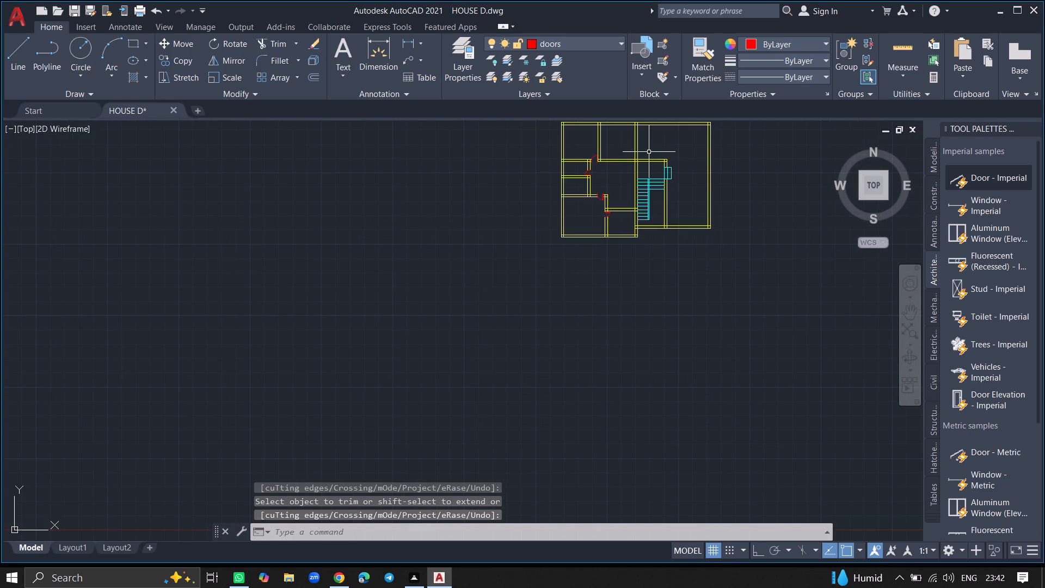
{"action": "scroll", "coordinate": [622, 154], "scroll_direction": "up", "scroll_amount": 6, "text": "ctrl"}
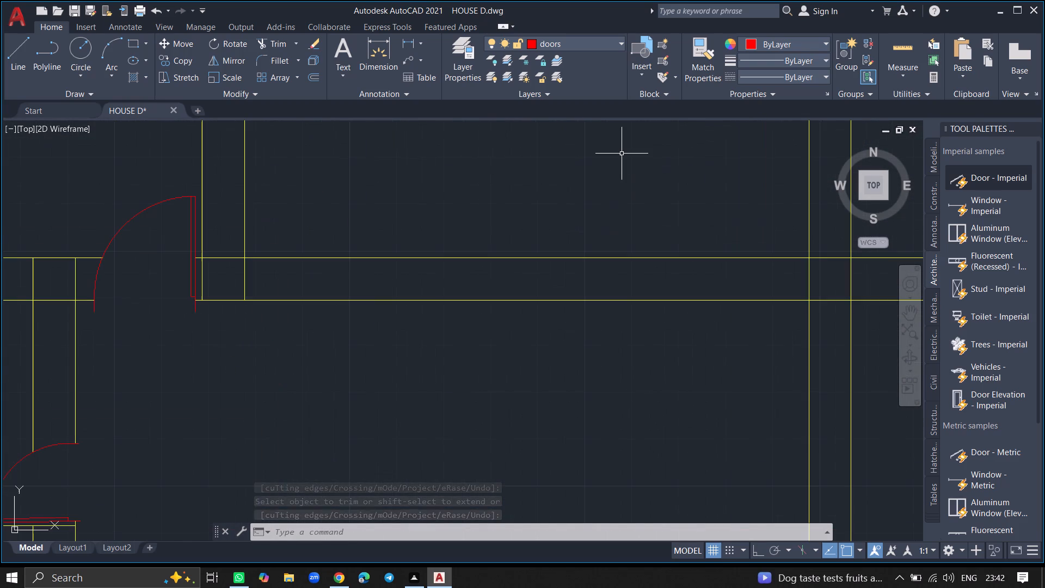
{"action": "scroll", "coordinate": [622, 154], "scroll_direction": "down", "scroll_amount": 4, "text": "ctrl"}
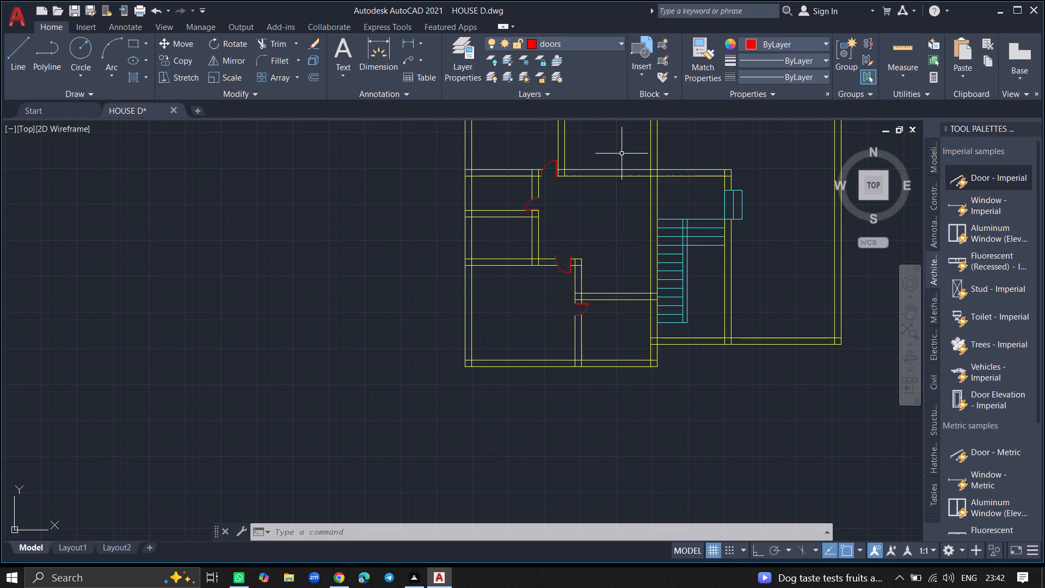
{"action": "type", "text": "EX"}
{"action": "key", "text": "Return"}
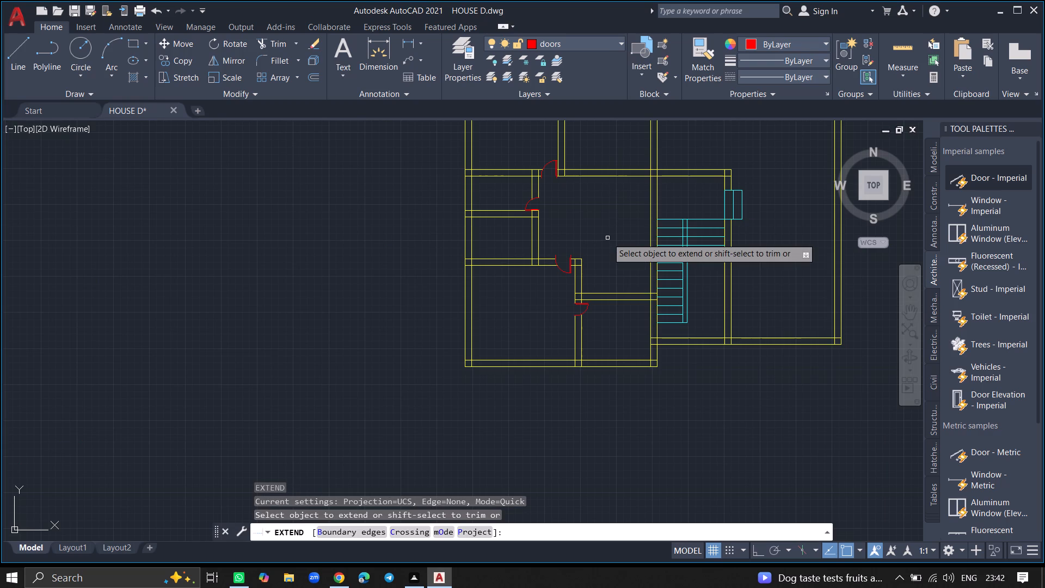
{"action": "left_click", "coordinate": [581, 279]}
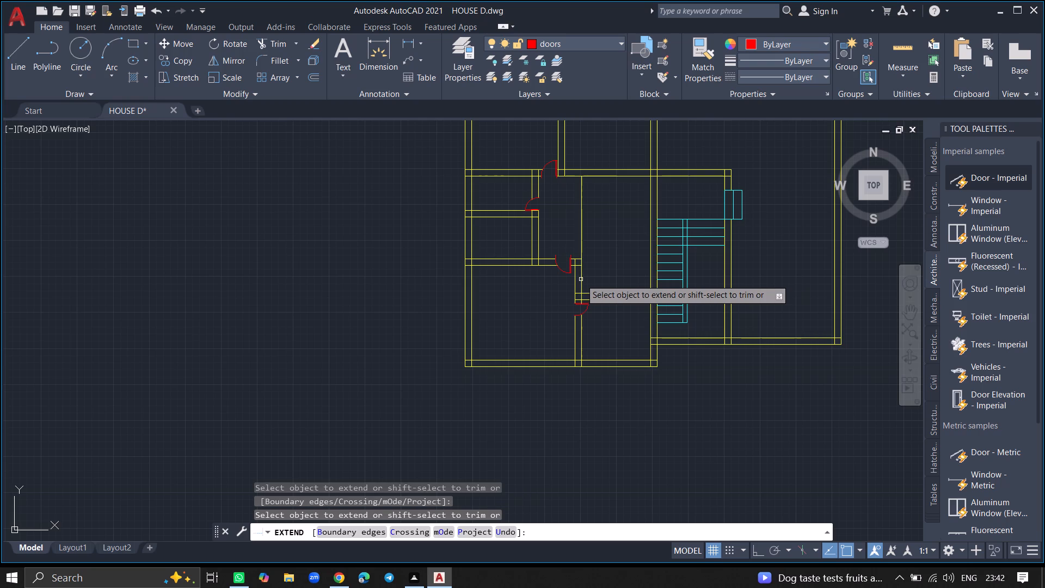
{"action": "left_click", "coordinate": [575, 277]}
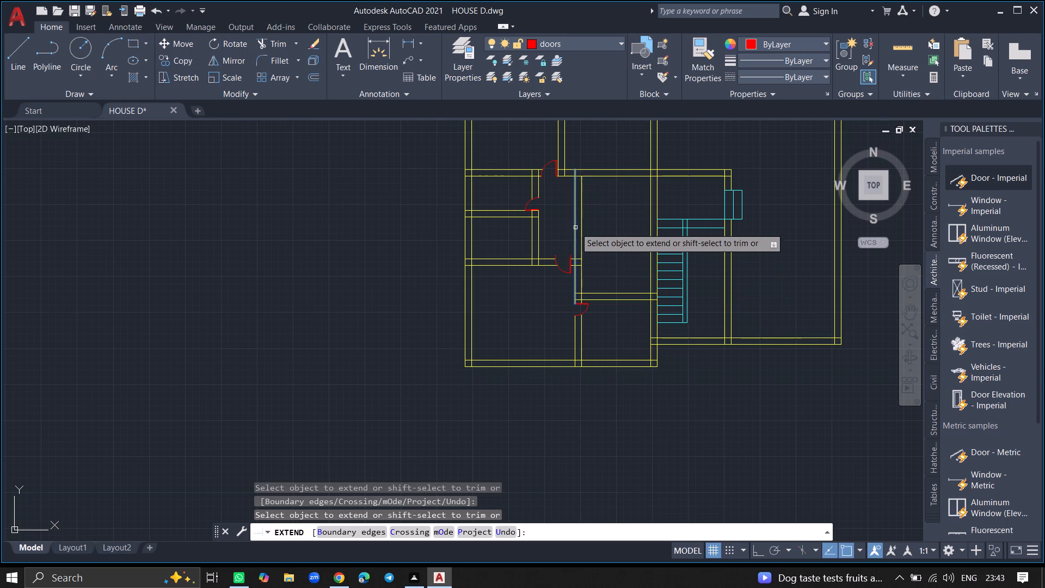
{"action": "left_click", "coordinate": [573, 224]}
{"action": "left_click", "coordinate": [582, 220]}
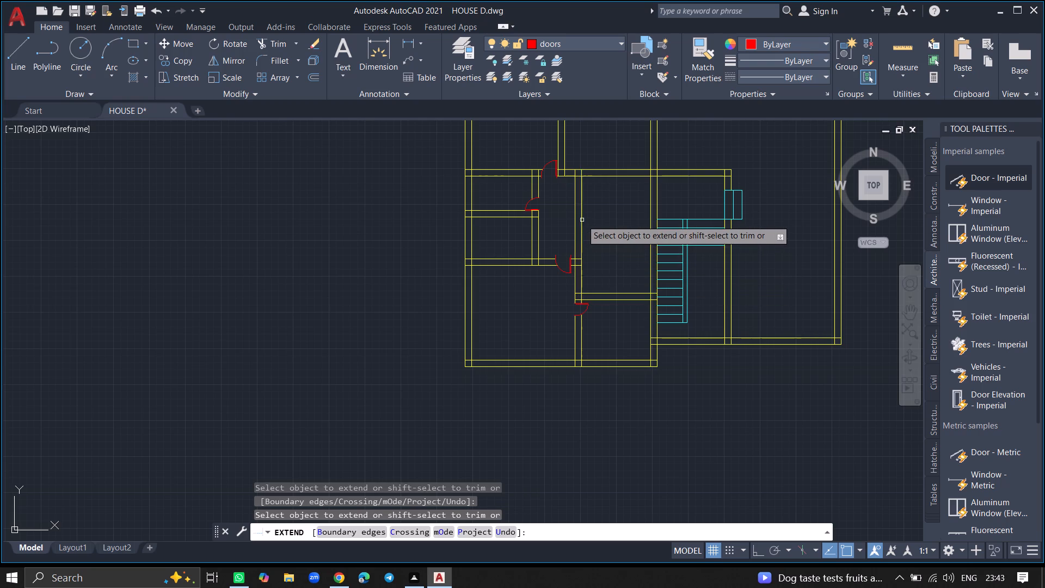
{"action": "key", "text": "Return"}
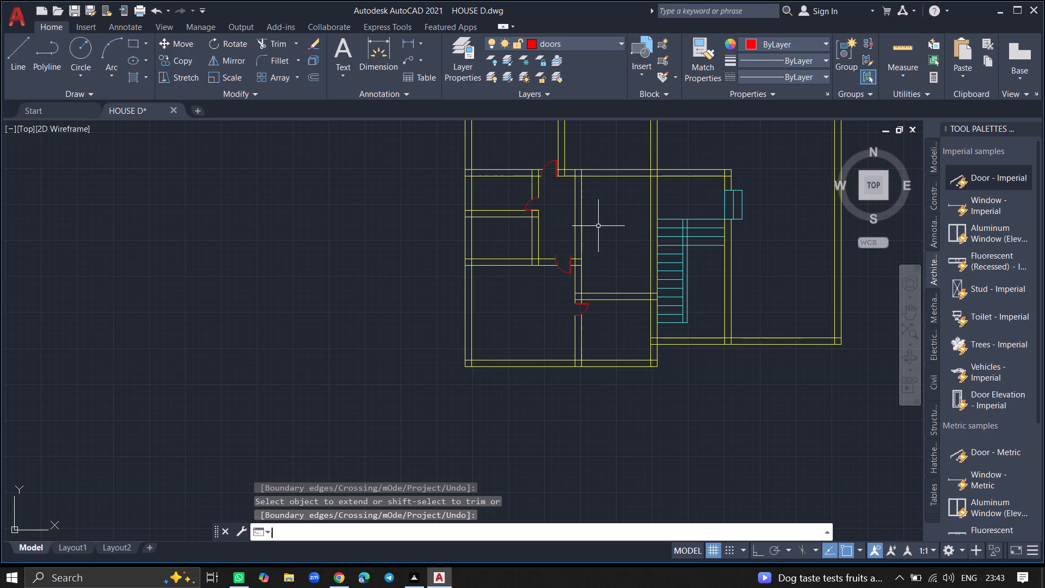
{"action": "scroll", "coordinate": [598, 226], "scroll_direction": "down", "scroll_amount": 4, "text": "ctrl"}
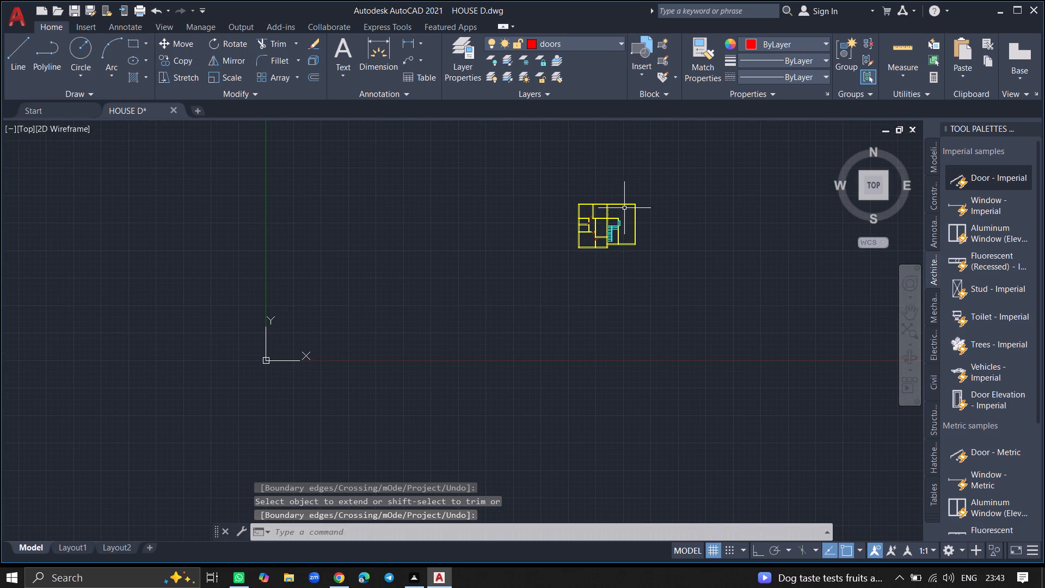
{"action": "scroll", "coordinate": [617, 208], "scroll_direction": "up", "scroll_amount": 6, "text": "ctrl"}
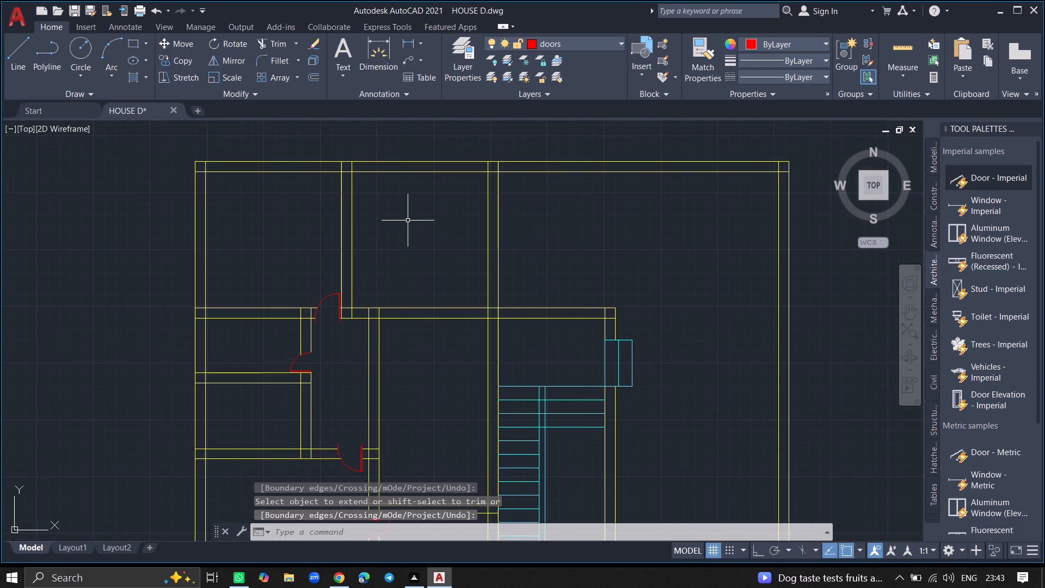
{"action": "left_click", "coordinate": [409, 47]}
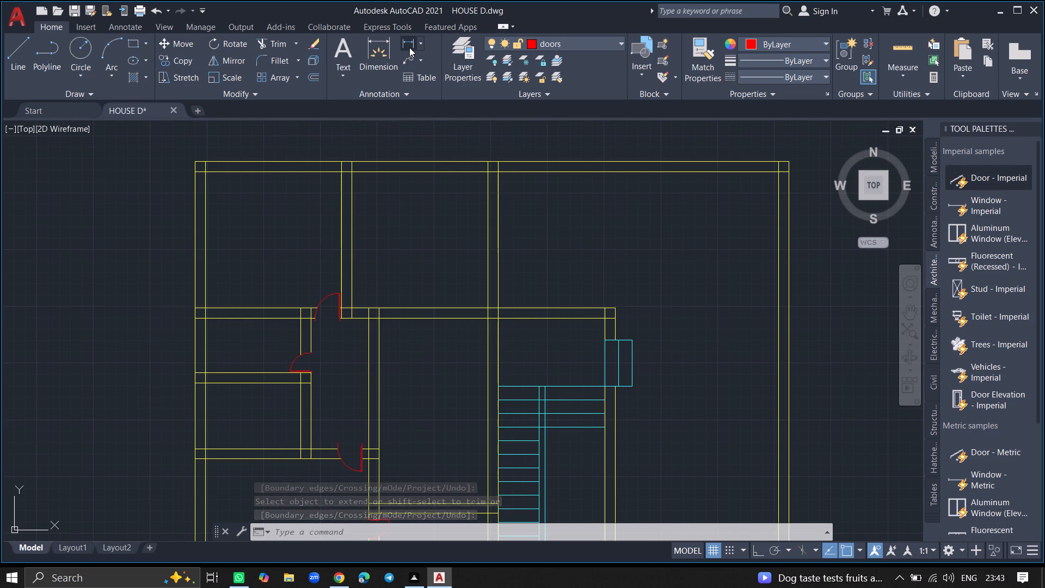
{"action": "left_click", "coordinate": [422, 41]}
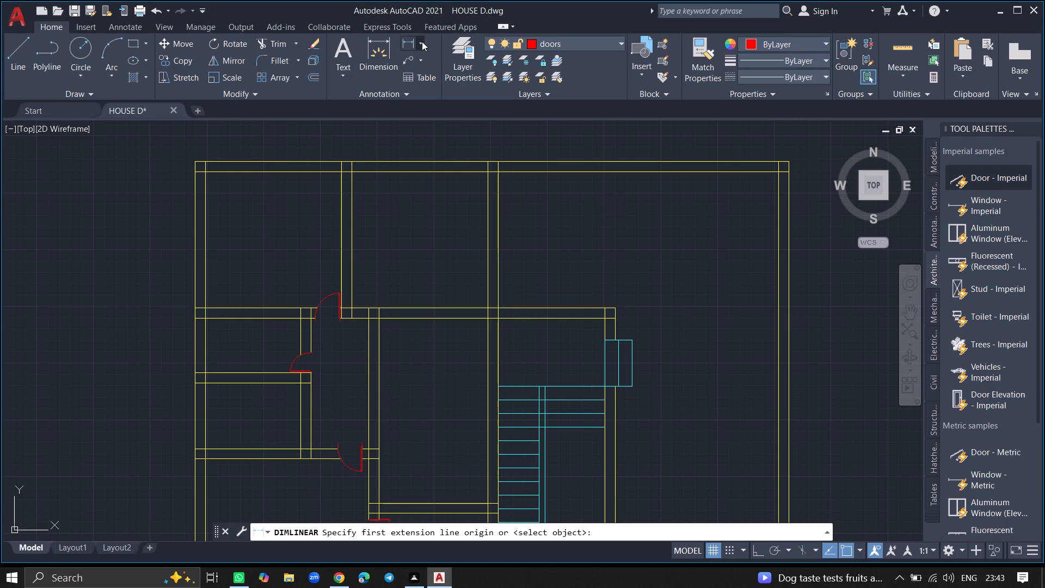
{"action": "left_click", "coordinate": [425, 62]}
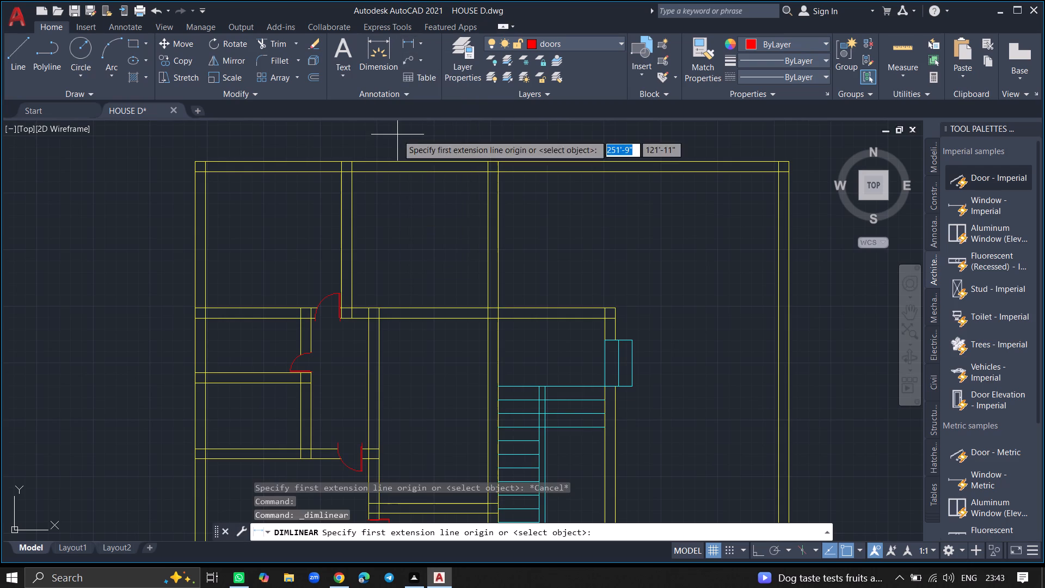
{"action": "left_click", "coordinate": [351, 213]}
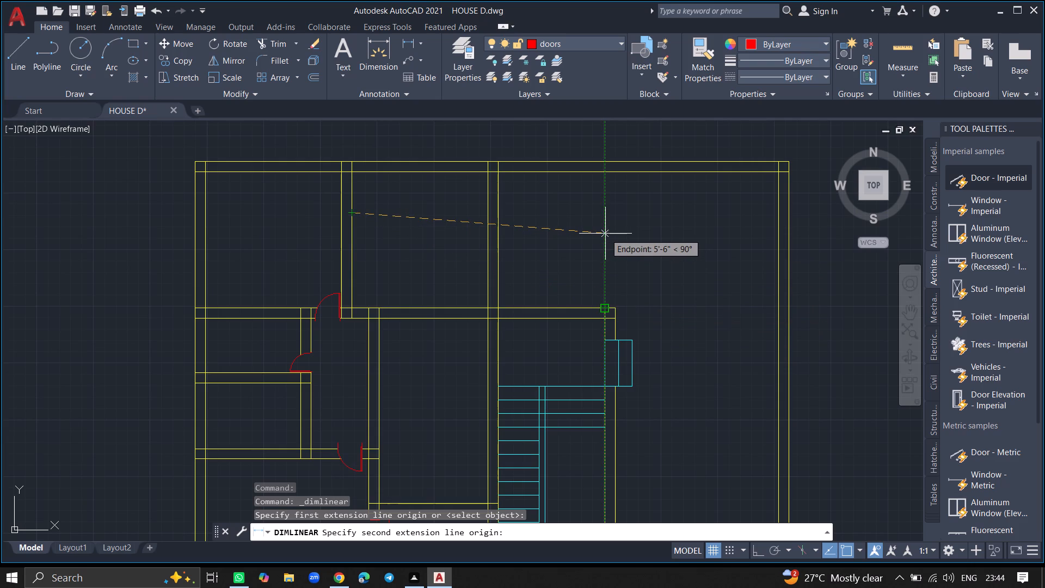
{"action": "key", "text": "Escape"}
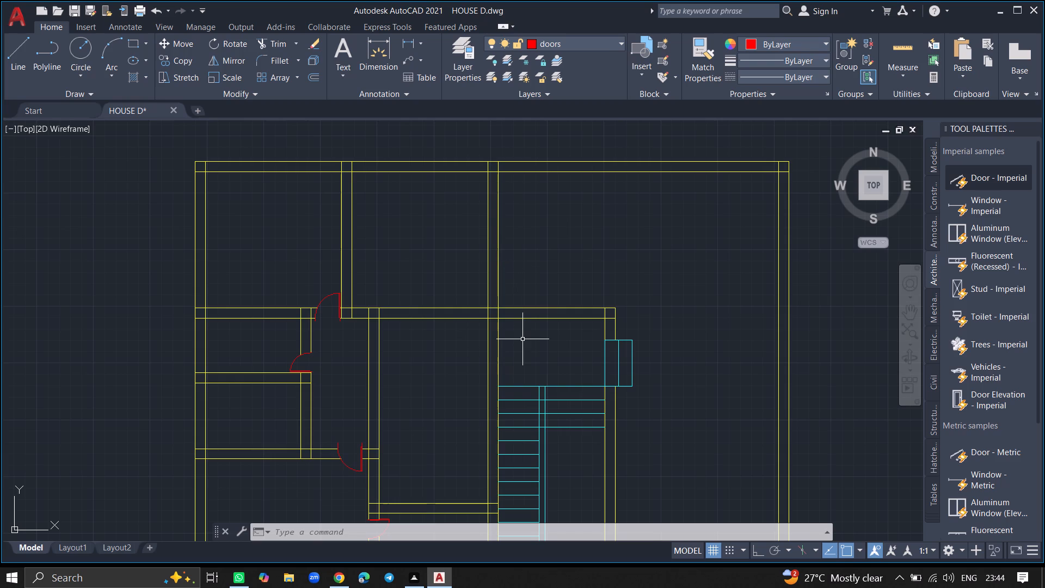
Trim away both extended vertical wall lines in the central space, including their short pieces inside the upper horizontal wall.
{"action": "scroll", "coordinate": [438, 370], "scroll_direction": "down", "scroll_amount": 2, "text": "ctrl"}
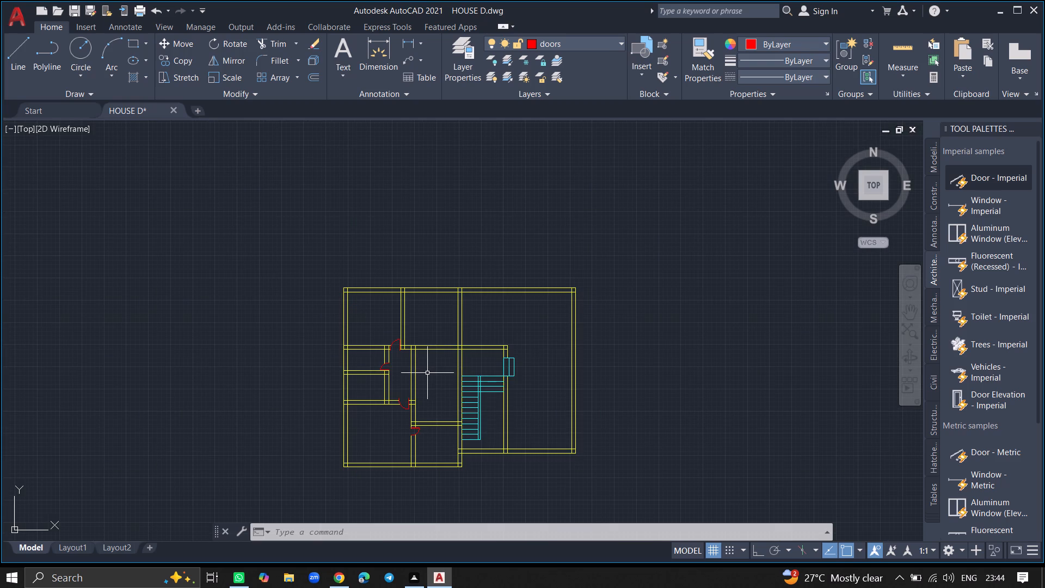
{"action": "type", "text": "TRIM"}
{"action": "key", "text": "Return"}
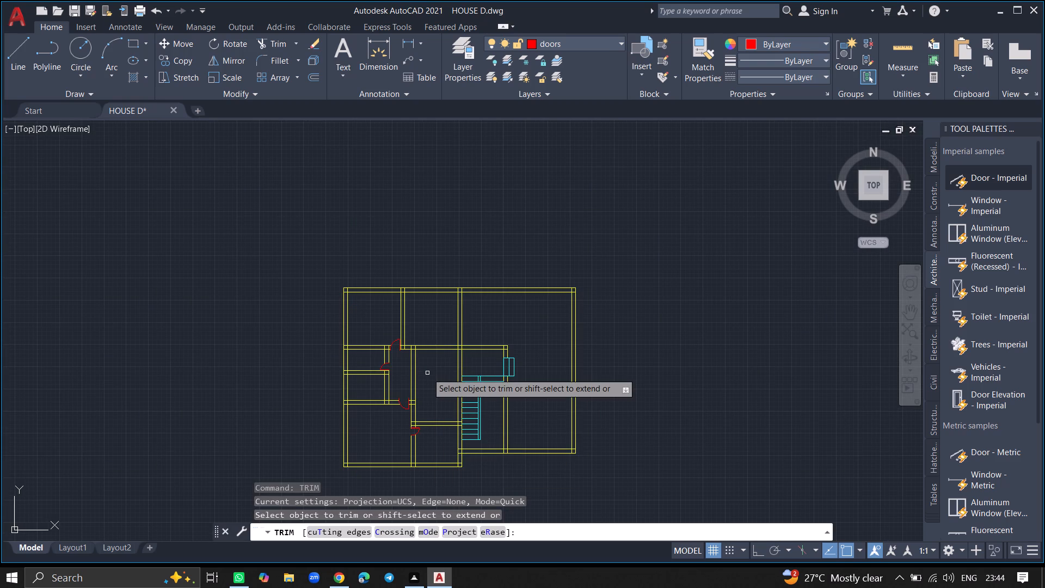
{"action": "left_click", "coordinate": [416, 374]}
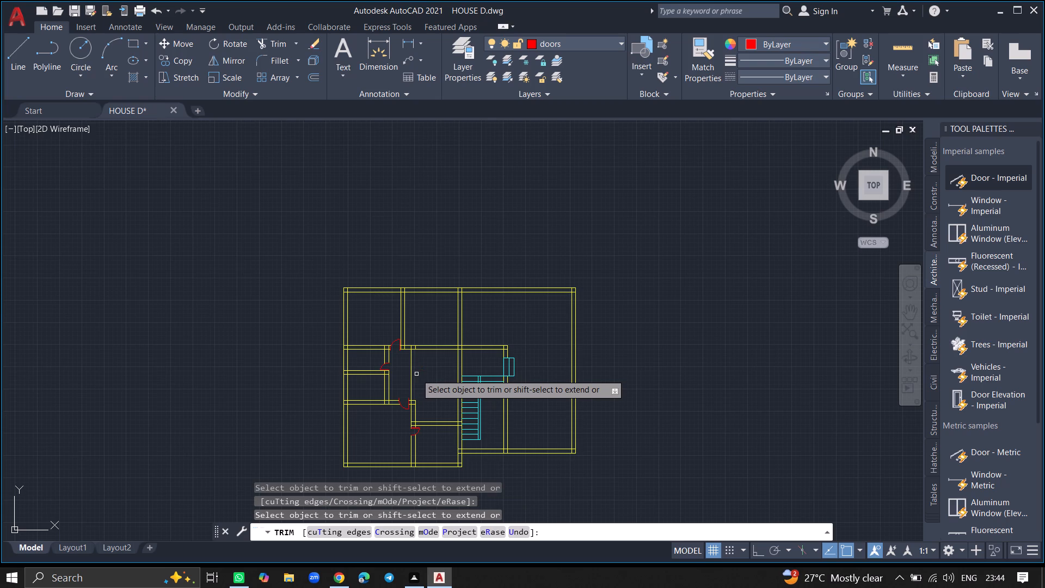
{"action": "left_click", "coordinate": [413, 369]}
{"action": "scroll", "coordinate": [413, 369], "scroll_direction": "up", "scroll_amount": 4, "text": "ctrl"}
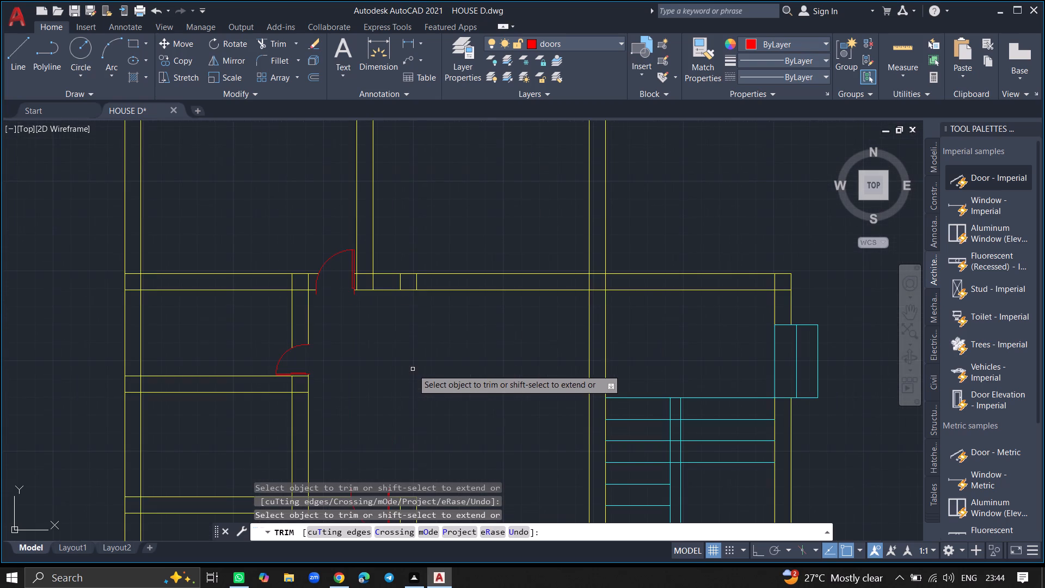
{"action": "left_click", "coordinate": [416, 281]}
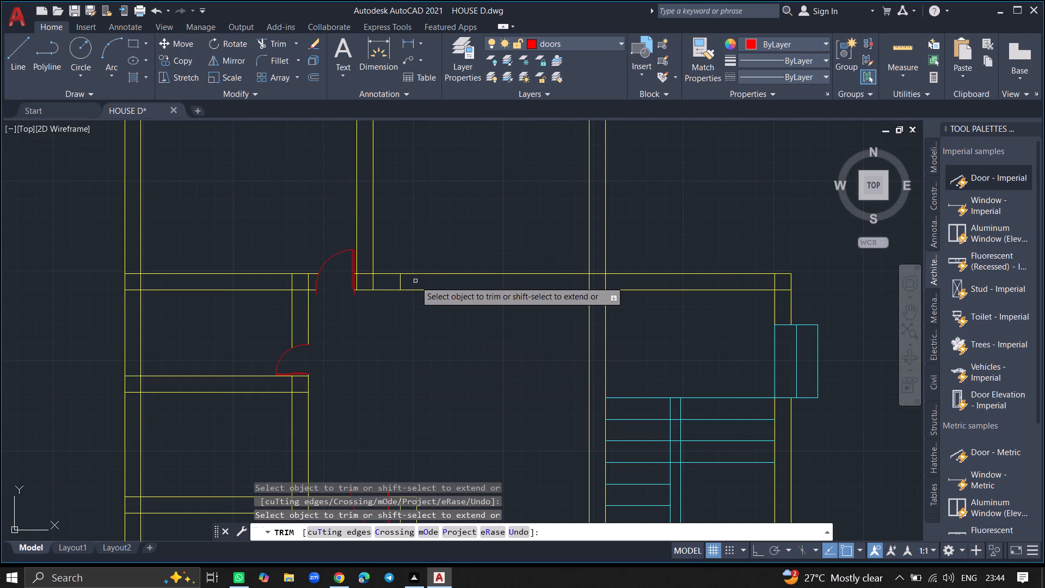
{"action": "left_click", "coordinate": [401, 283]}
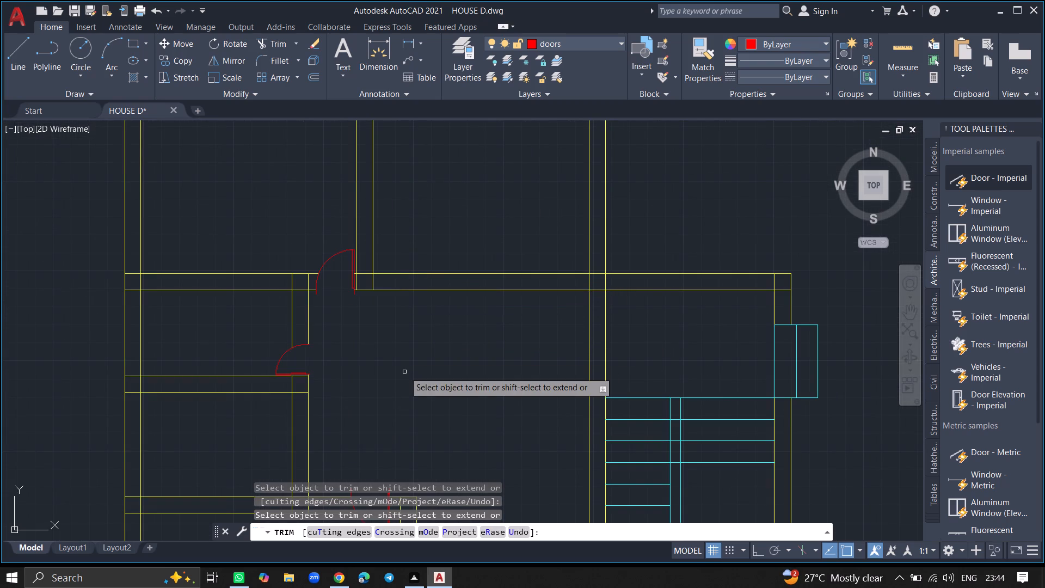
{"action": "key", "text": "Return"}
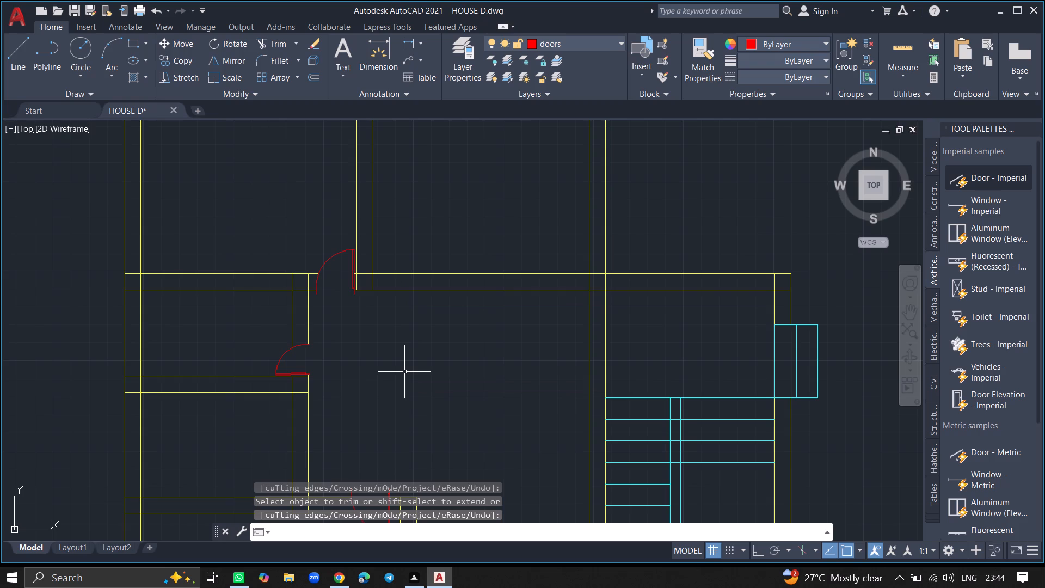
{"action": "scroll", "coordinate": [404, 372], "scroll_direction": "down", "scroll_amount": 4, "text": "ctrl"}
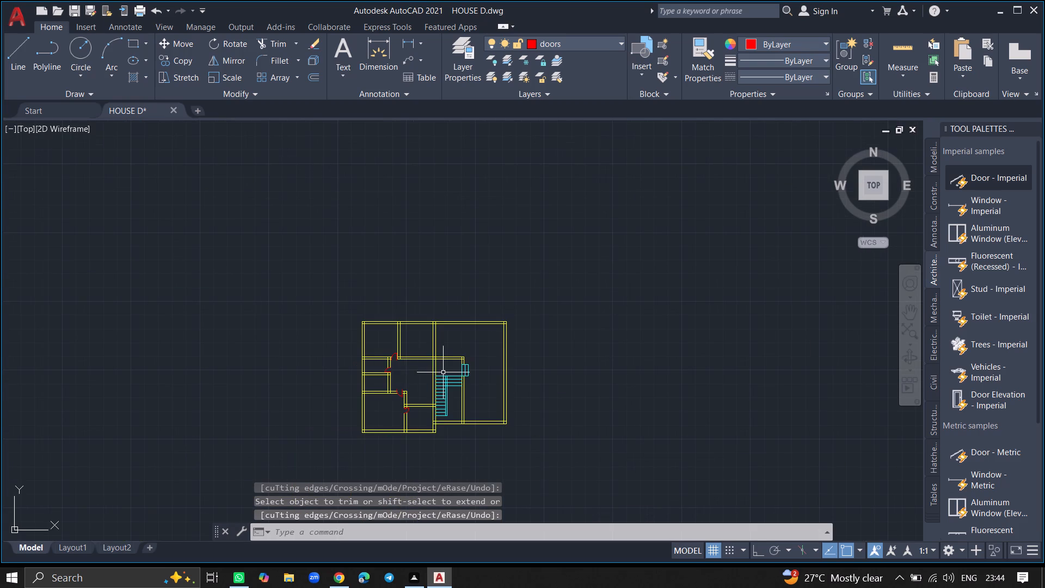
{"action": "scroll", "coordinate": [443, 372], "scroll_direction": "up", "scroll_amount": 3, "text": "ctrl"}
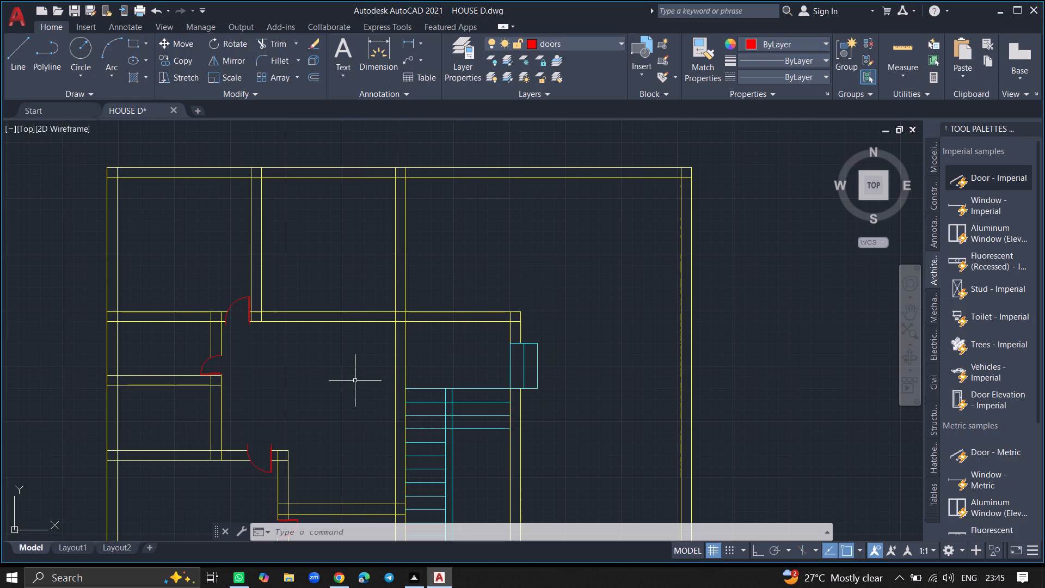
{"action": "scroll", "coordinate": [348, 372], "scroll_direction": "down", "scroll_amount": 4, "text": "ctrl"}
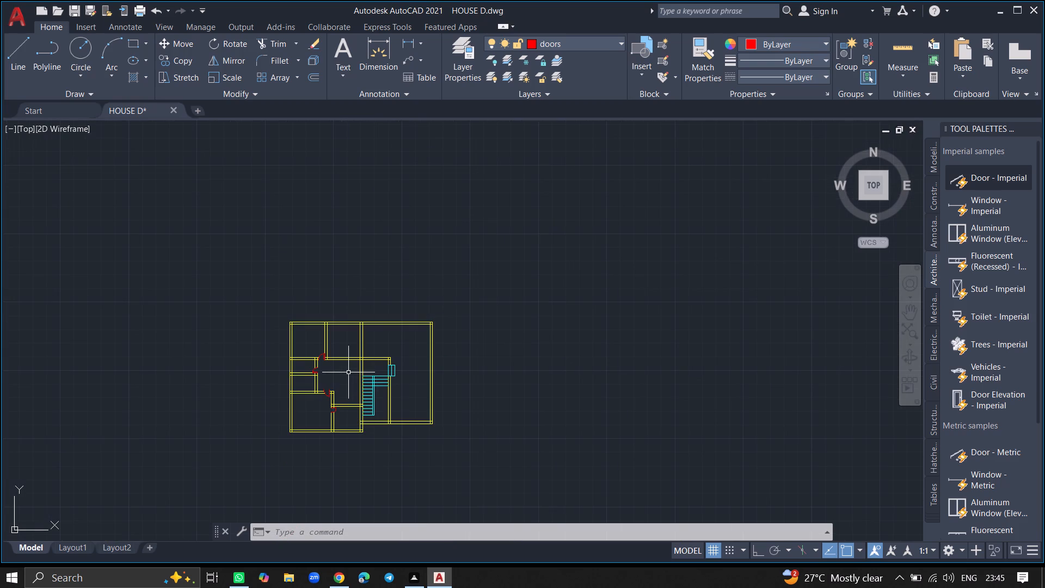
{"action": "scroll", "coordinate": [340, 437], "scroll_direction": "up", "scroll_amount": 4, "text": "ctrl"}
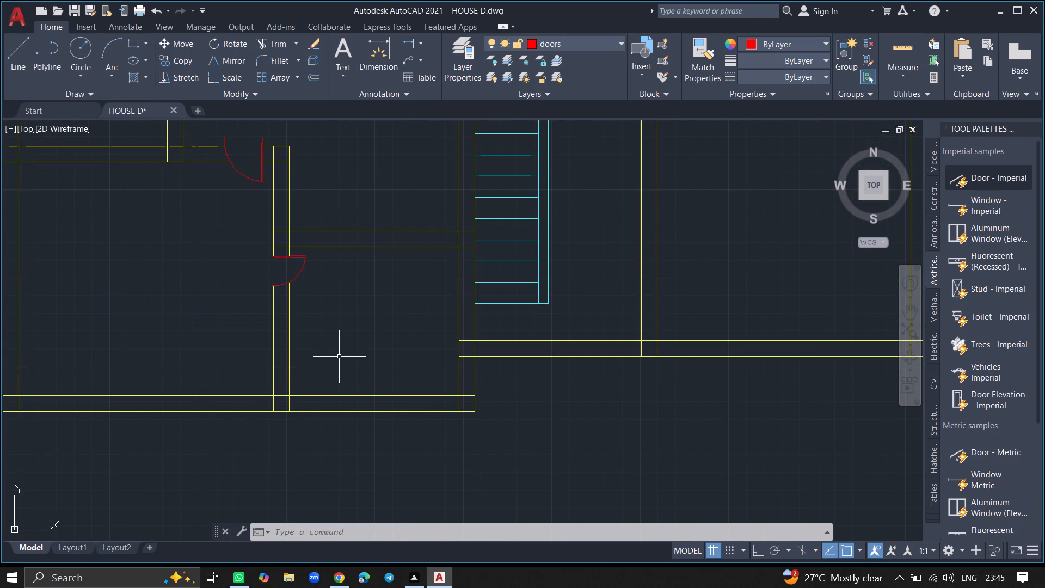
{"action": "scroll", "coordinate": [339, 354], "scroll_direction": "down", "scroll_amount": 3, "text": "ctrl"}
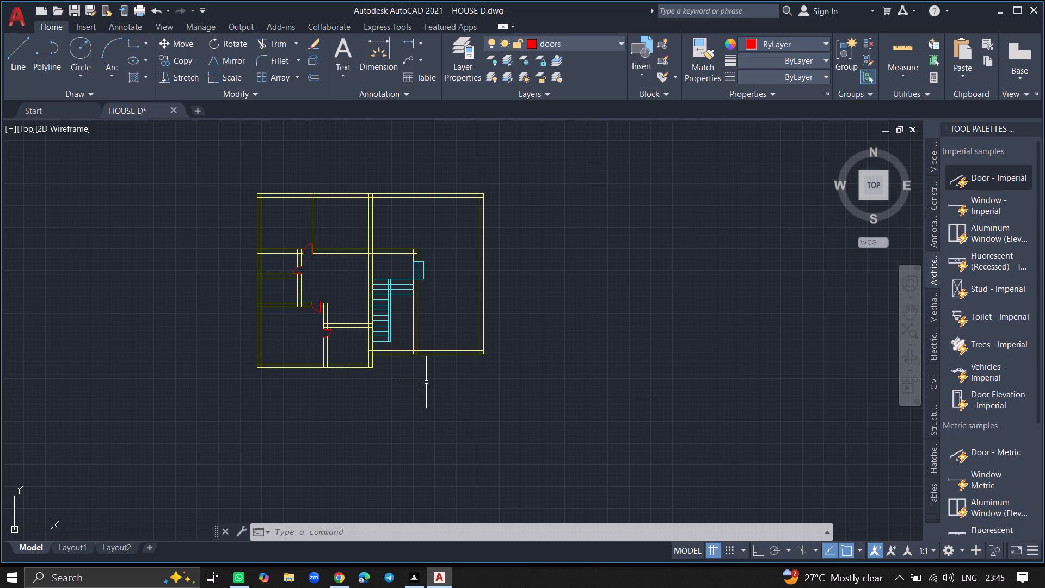
Make walls the current layer.
{"action": "double_click", "coordinate": [461, 50]}
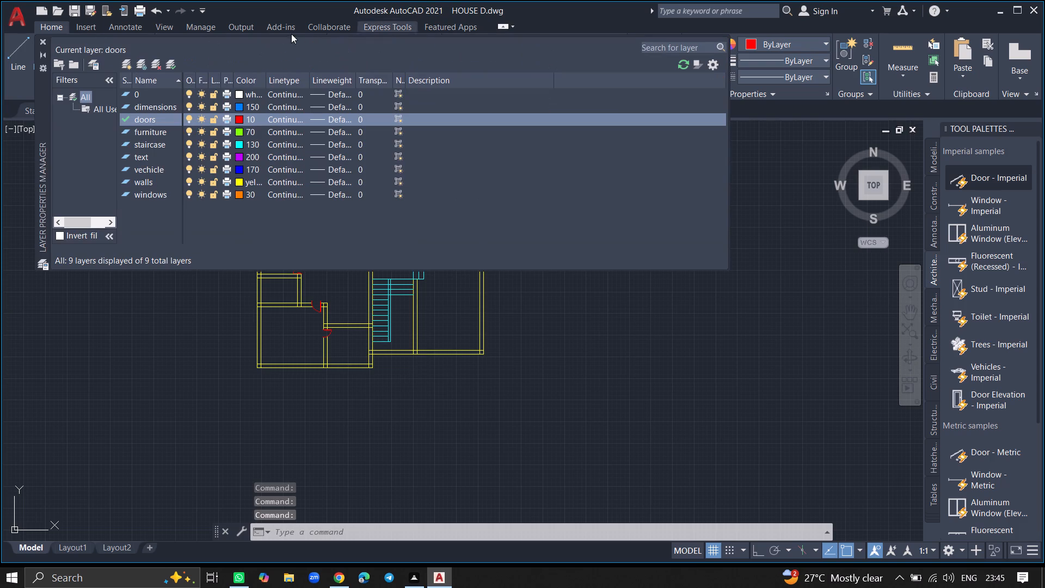
{"action": "double_click", "coordinate": [147, 180]}
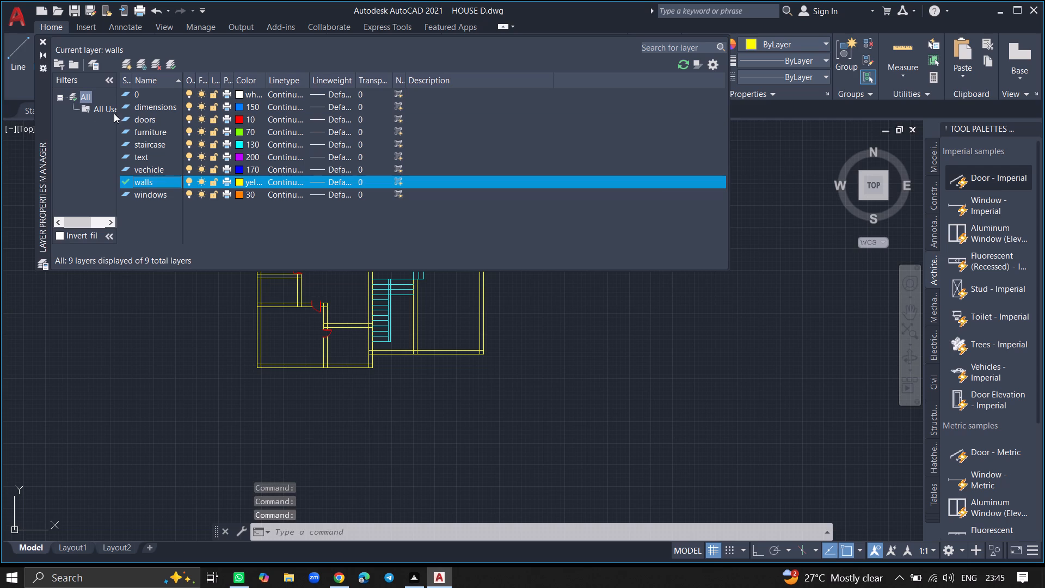
{"action": "left_click", "coordinate": [43, 42]}
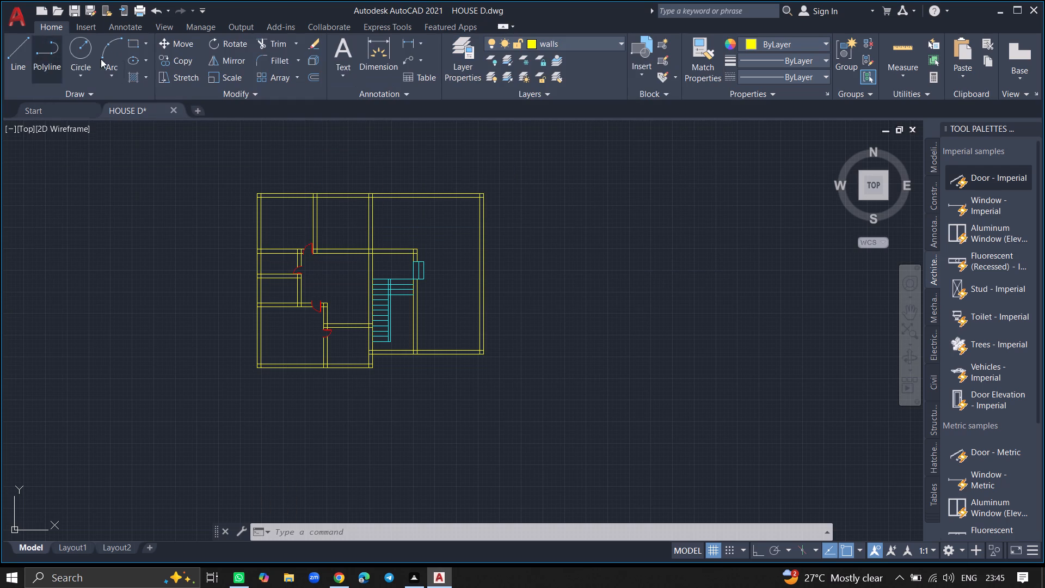
Draw a 12' line along the outer face of the right-hand room's bottom wall, between the inner faces of its side walls.
{"action": "scroll", "coordinate": [431, 379], "scroll_direction": "up", "scroll_amount": 4, "text": "ctrl"}
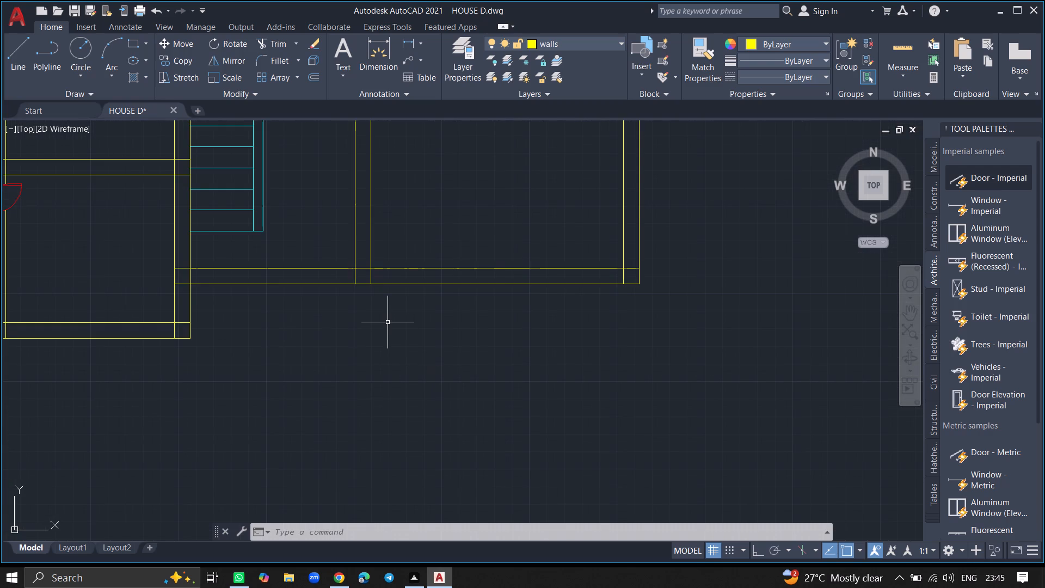
{"action": "key", "text": "l"}
{"action": "key", "text": "Return"}
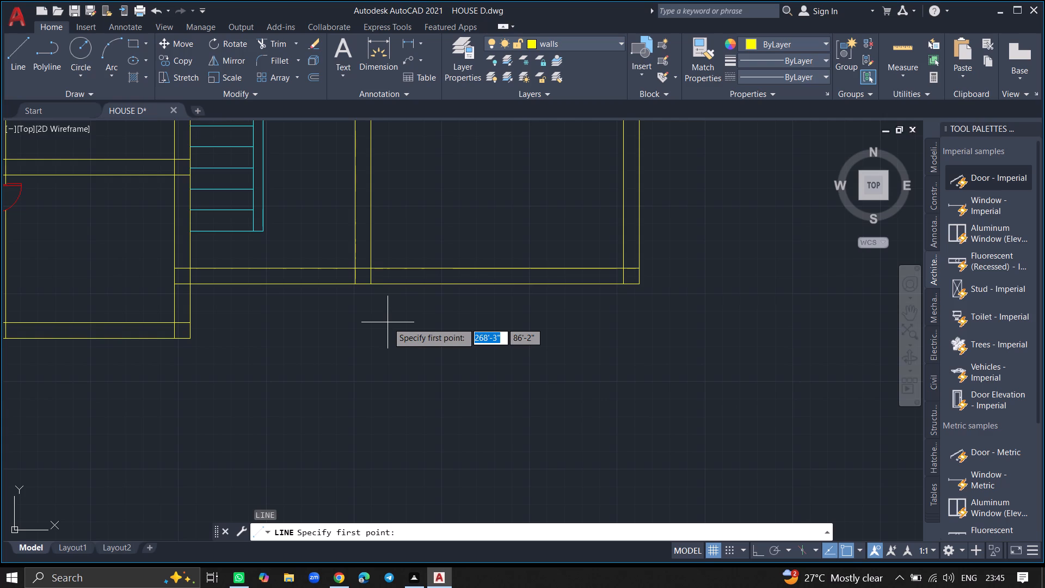
{"action": "left_click", "coordinate": [372, 283]}
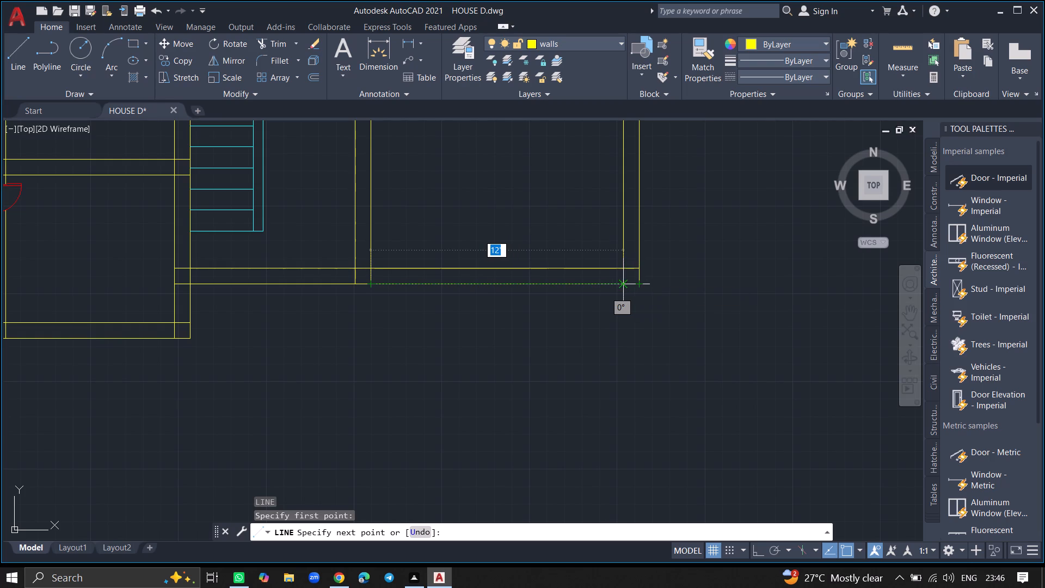
{"action": "left_click", "coordinate": [623, 281]}
{"action": "key", "text": "Return"}
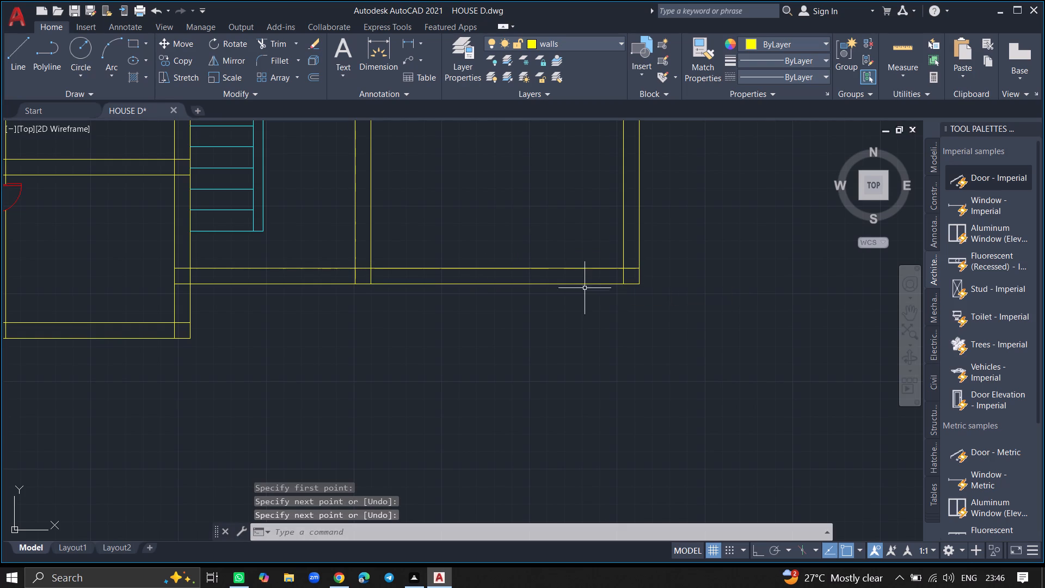
Offset the new line outward below the bottom wall five times in succession at 1'-0" spacing to form entrance steps.
{"action": "type", "text": "OFF"}
{"action": "left_click", "coordinate": [592, 316]}
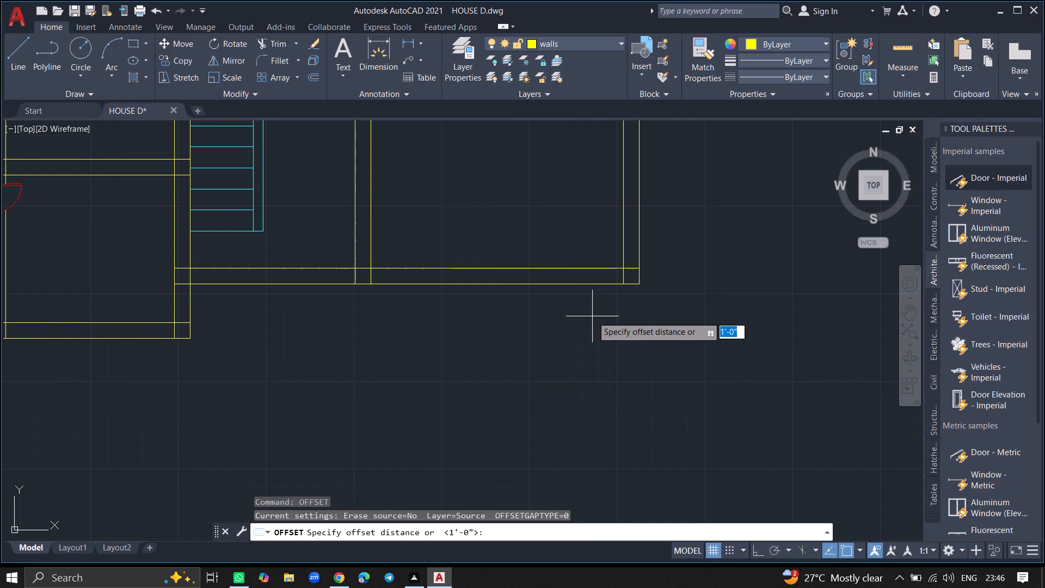
{"action": "key", "text": "Return"}
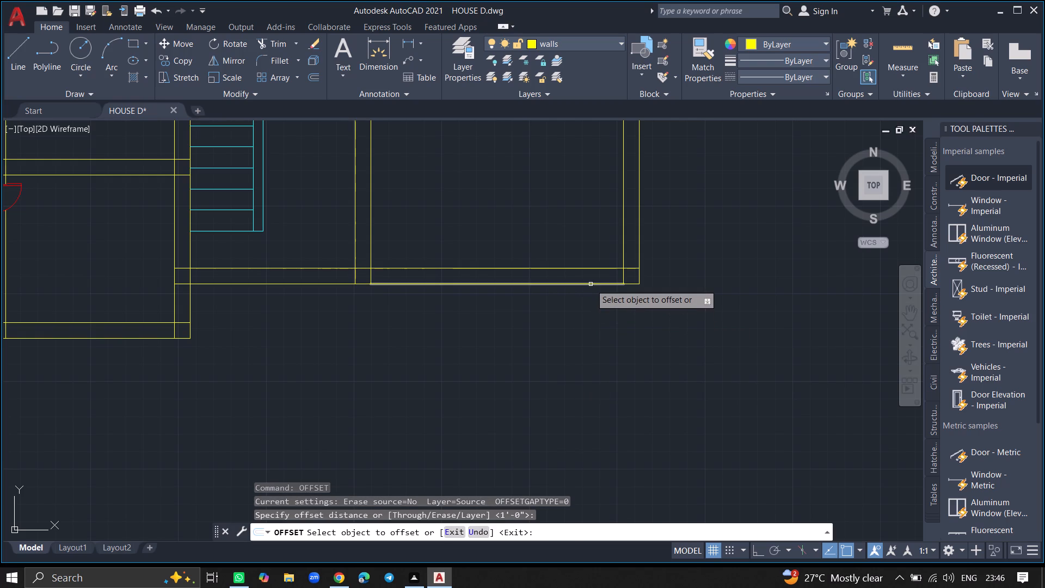
{"action": "left_click", "coordinate": [591, 284]}
{"action": "left_click", "coordinate": [593, 308]}
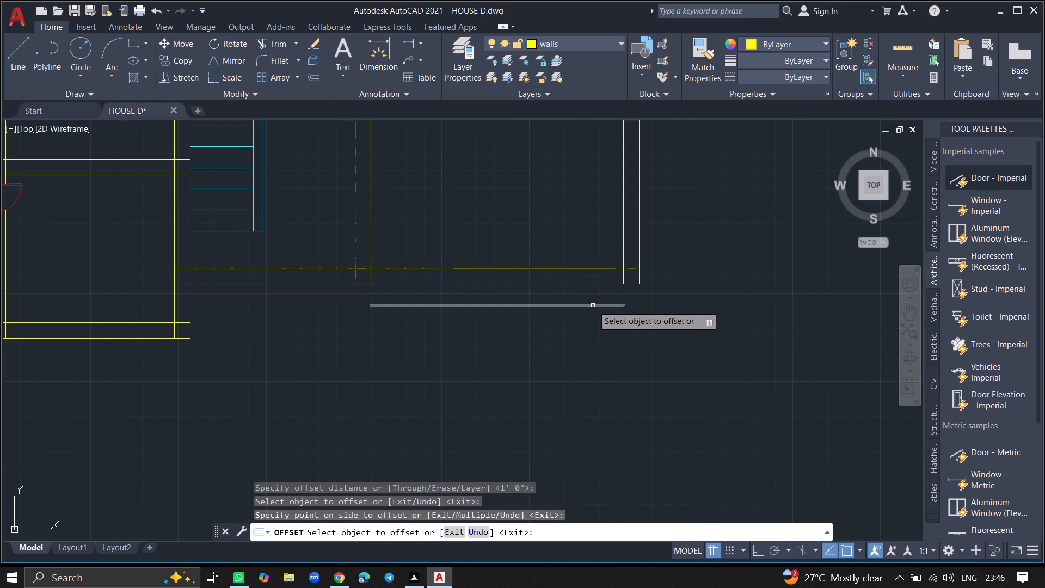
{"action": "left_click", "coordinate": [593, 305]}
{"action": "left_click", "coordinate": [596, 333]}
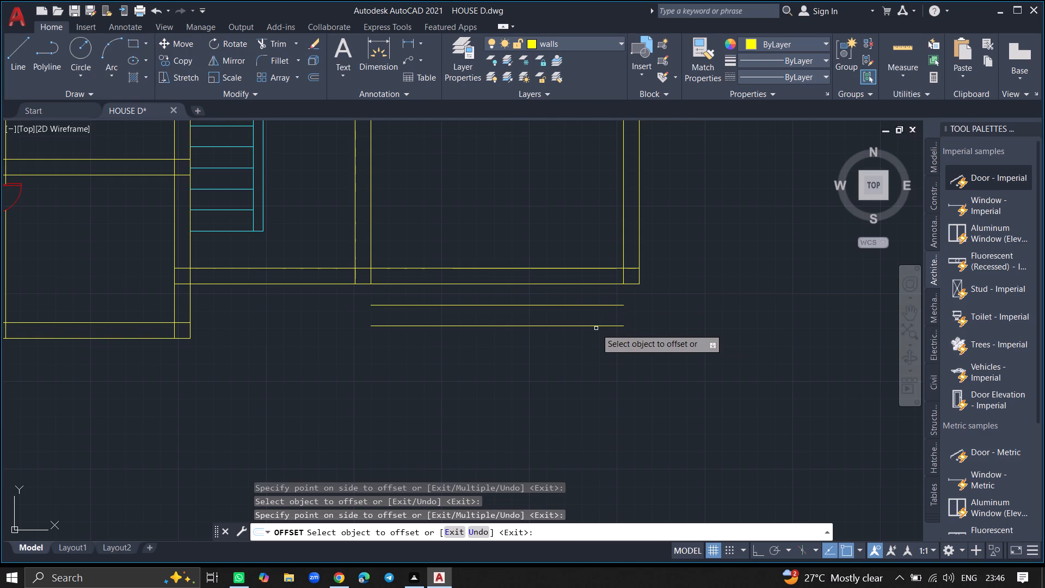
{"action": "left_click", "coordinate": [596, 328]}
{"action": "left_click", "coordinate": [601, 363]}
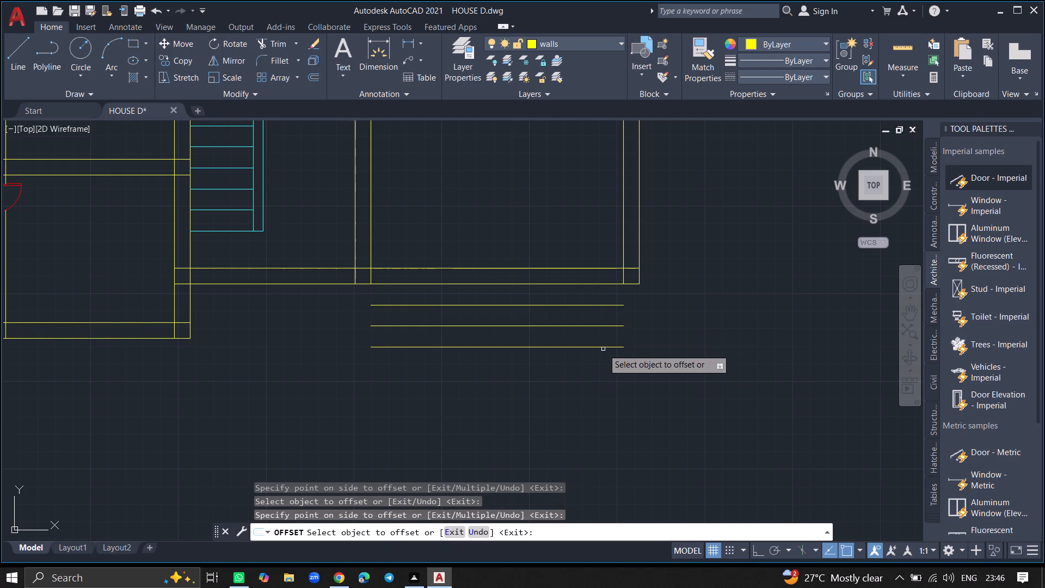
{"action": "left_click_drag", "start_coordinate": [603, 348], "coordinate": [611, 377]}
{"action": "left_click", "coordinate": [611, 377]}
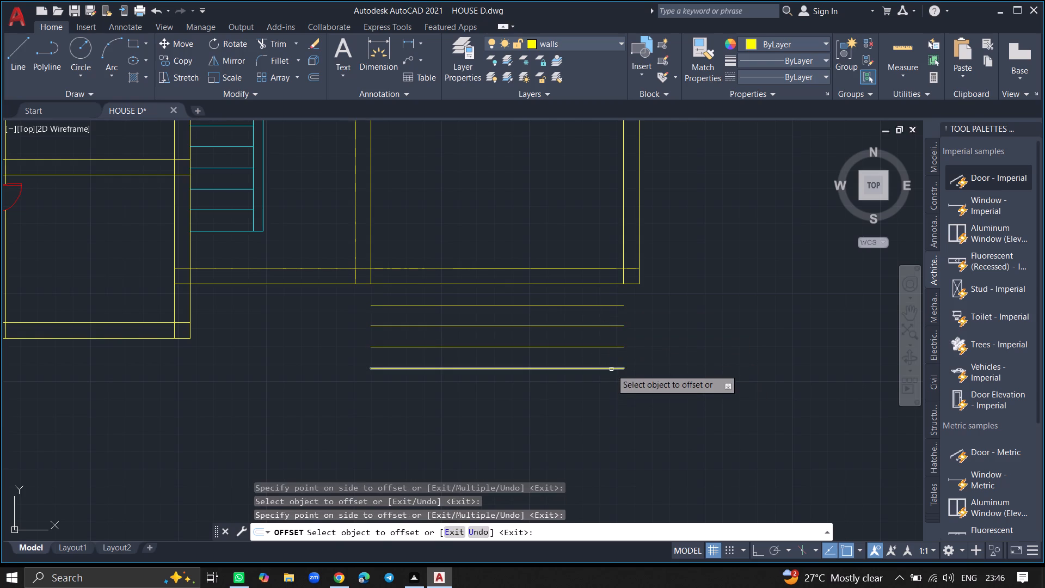
{"action": "left_click", "coordinate": [611, 369]}
{"action": "left_click", "coordinate": [623, 437]}
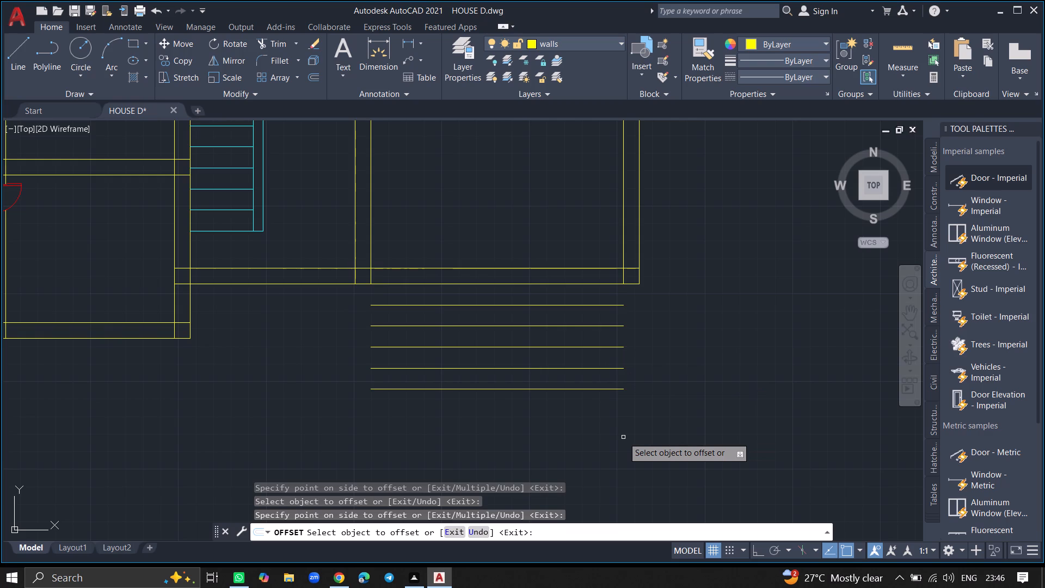
{"action": "left_click", "coordinate": [623, 437]}
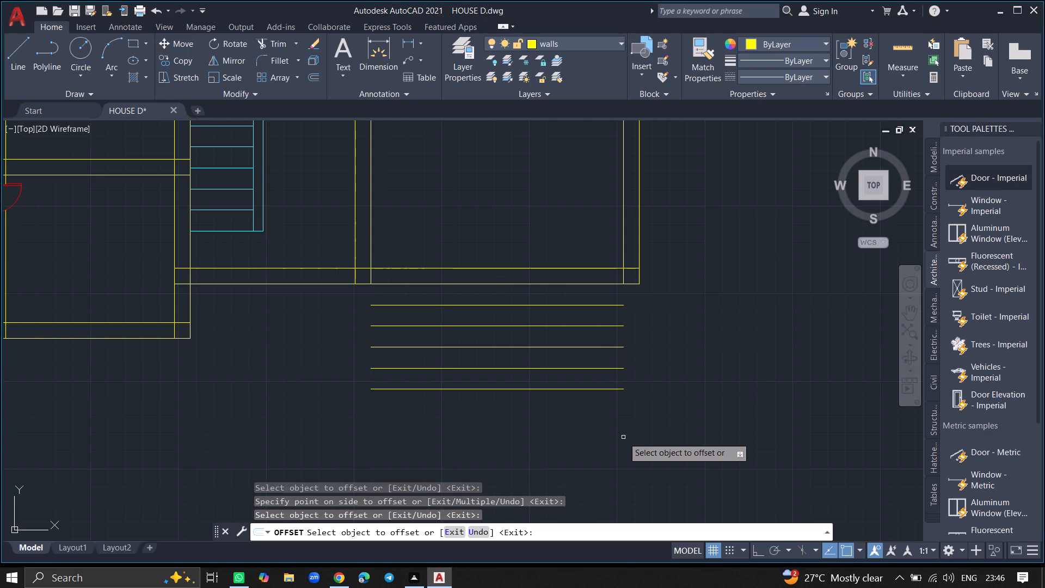
{"action": "key", "text": "Escape"}
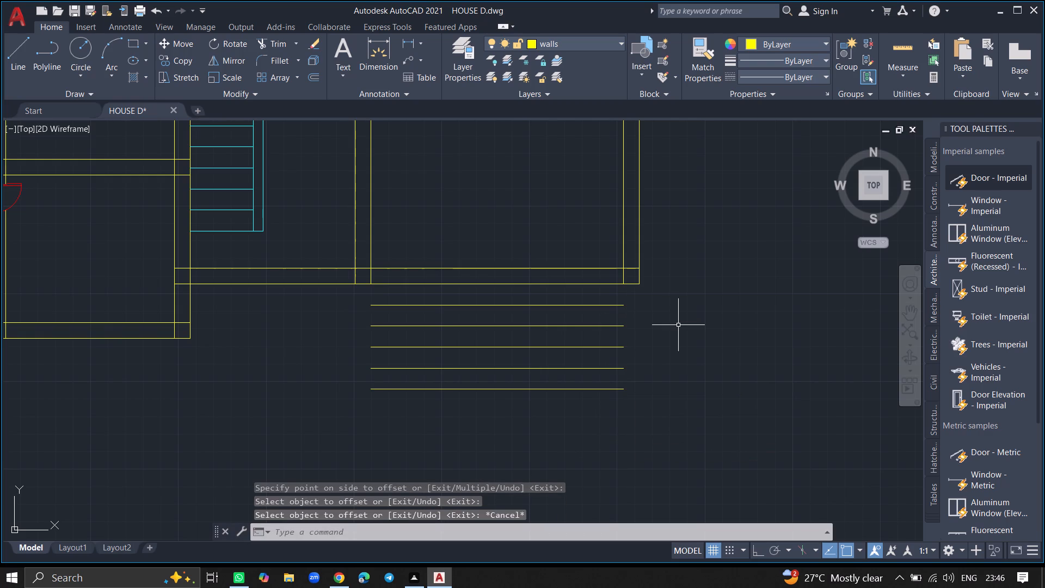
Extend the inner line of the right-hand exterior wall down through the step lines to the lowest one.
{"action": "type", "text": "EX"}
{"action": "key", "text": "Return"}
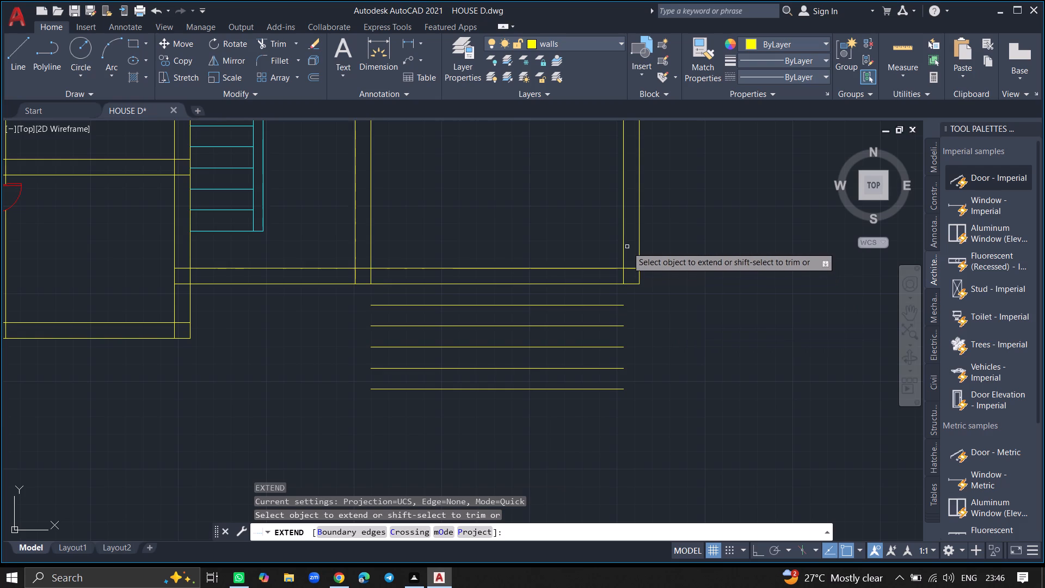
{"action": "left_click", "coordinate": [623, 245]}
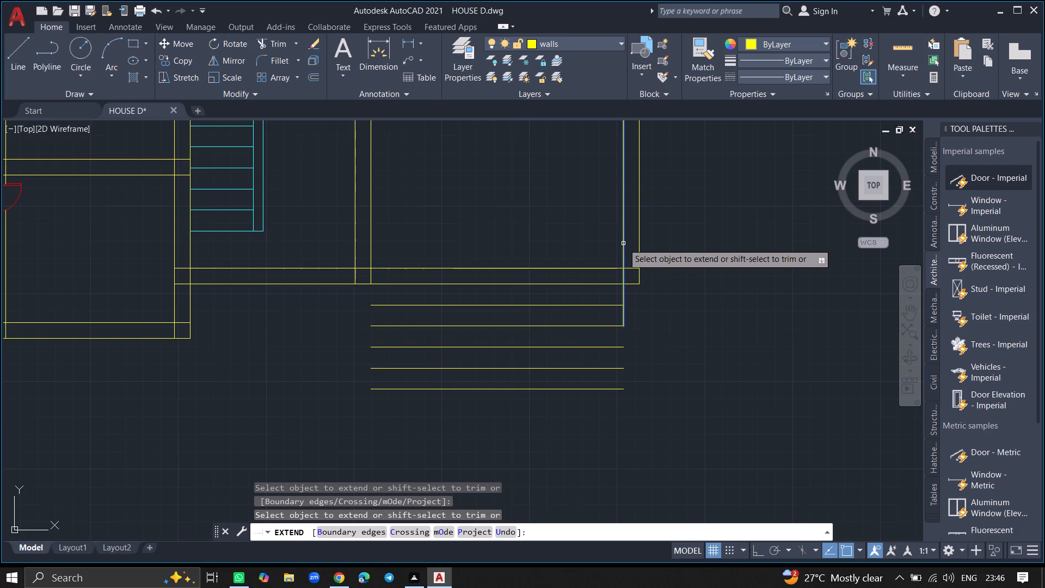
{"action": "left_click", "coordinate": [623, 243]}
{"action": "left_click", "coordinate": [623, 242]}
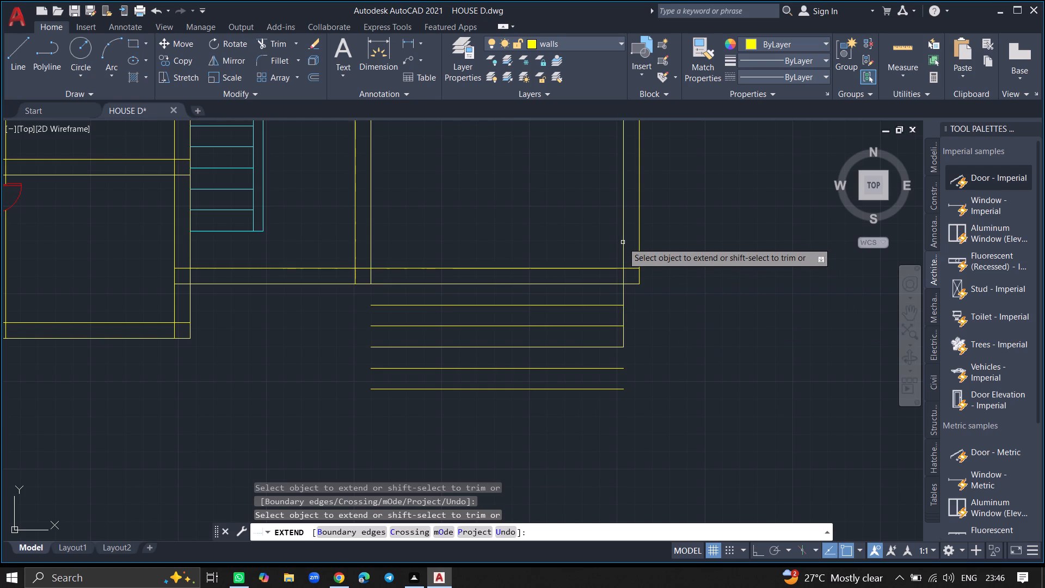
{"action": "left_click", "coordinate": [623, 239]}
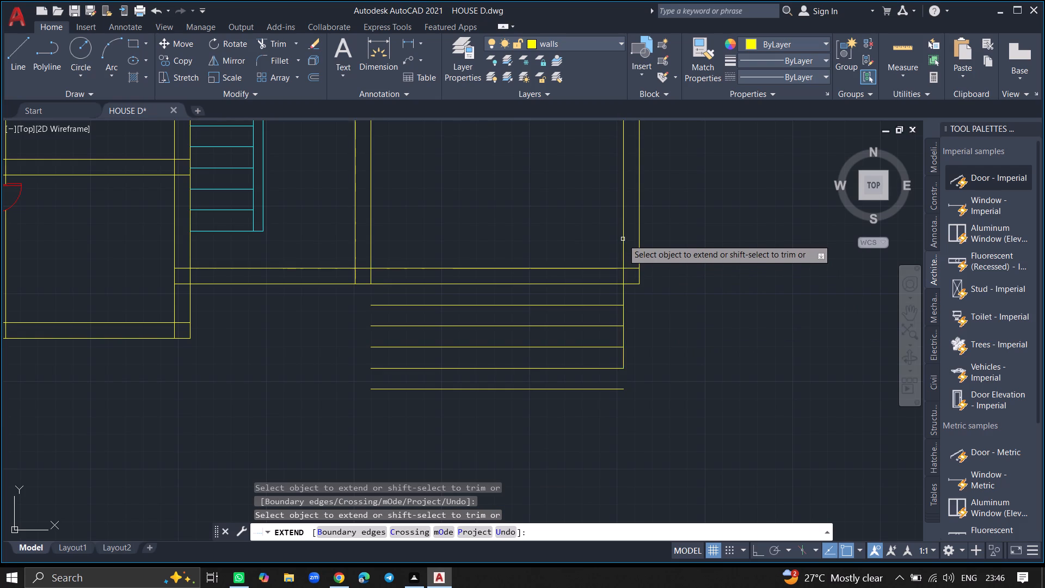
{"action": "left_click", "coordinate": [623, 236]}
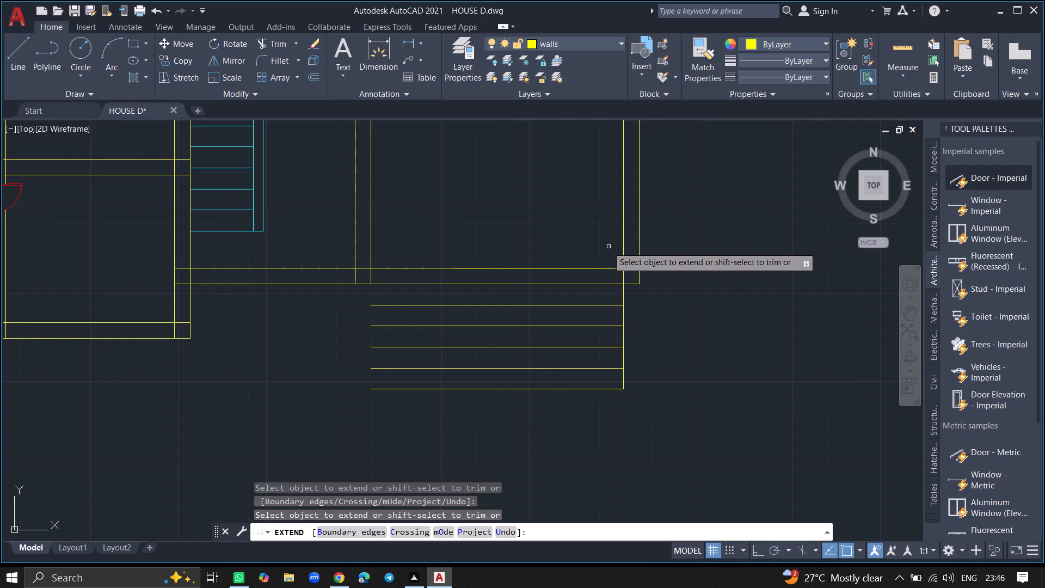
{"action": "key", "text": "Return"}
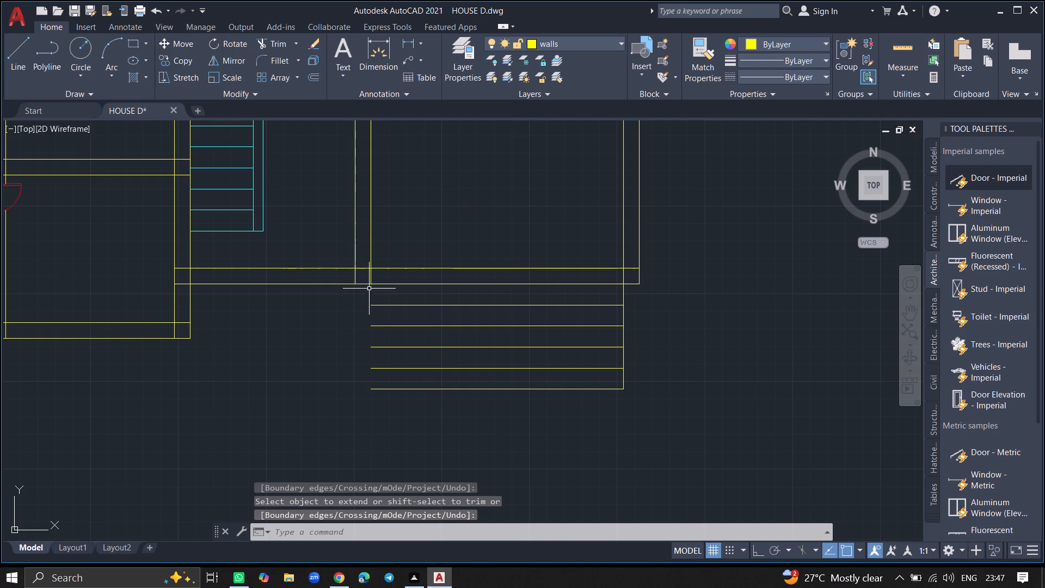
Extend the right-hand room's left wall inner line down to the lowest step line, closing the left side of the steps.
{"action": "type", "text": "EX"}
{"action": "key", "text": "Return"}
{"action": "left_click", "coordinate": [370, 211]}
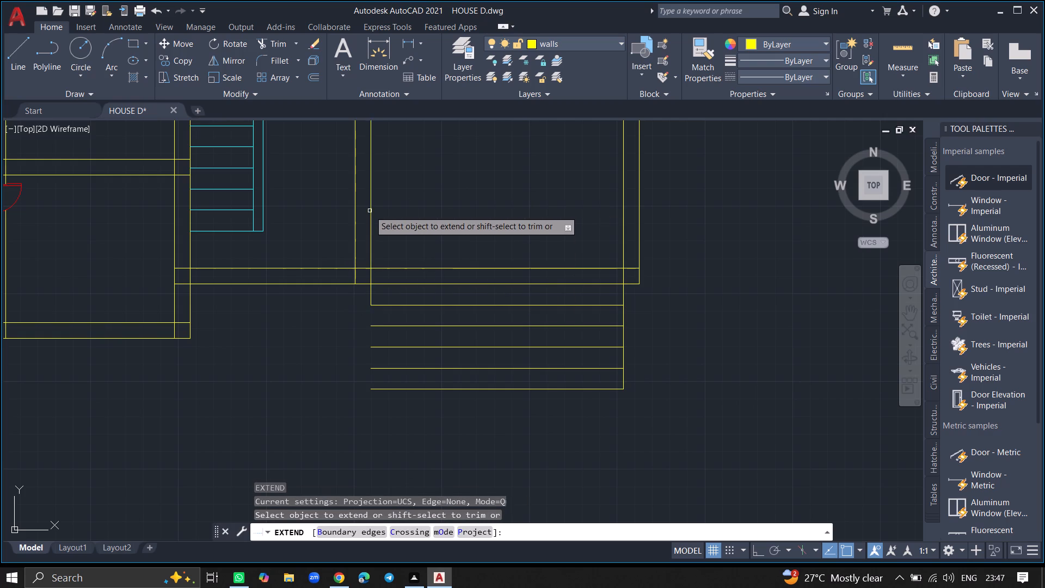
{"action": "left_click", "coordinate": [369, 216]}
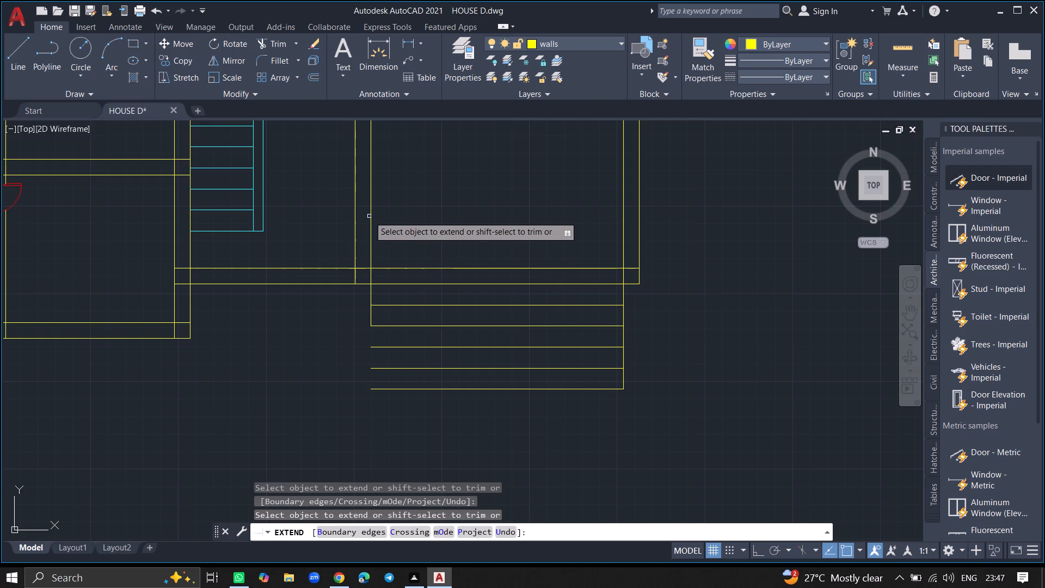
{"action": "left_click", "coordinate": [369, 221]}
{"action": "left_click", "coordinate": [371, 223]}
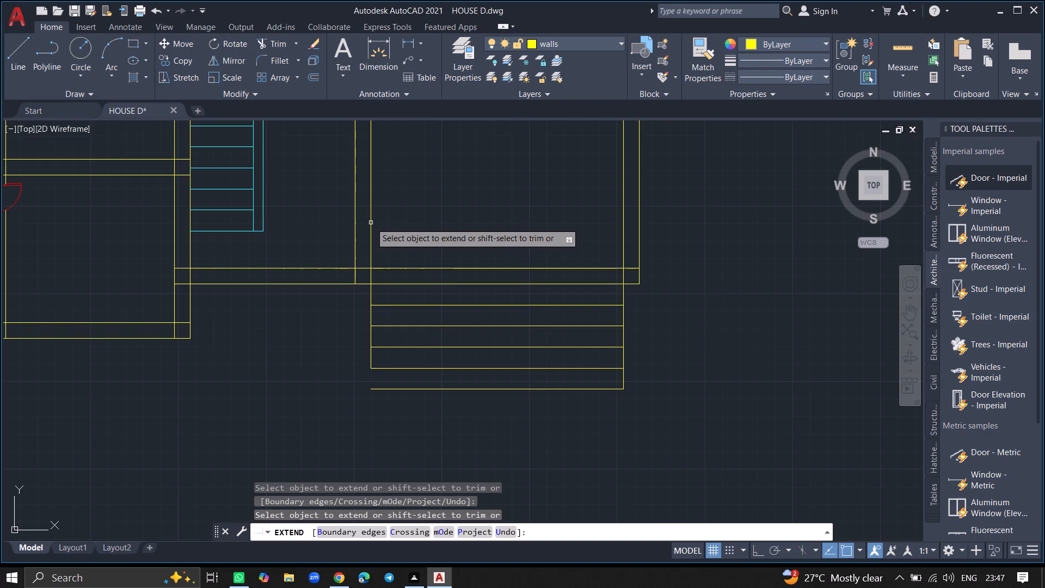
{"action": "left_click", "coordinate": [371, 229]}
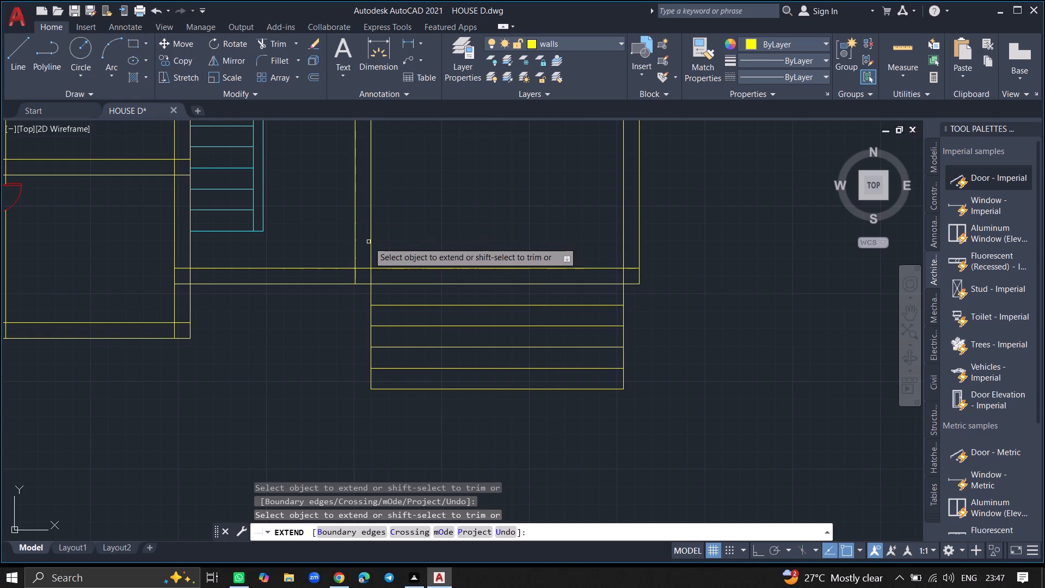
{"action": "left_click", "coordinate": [368, 242]}
{"action": "left_click", "coordinate": [409, 238]}
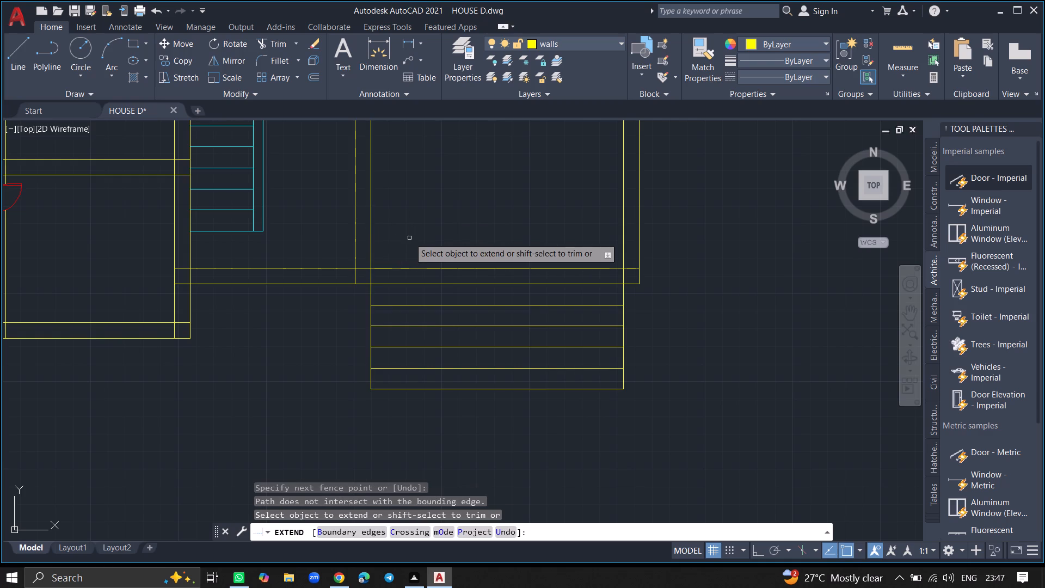
{"action": "key", "text": "Return"}
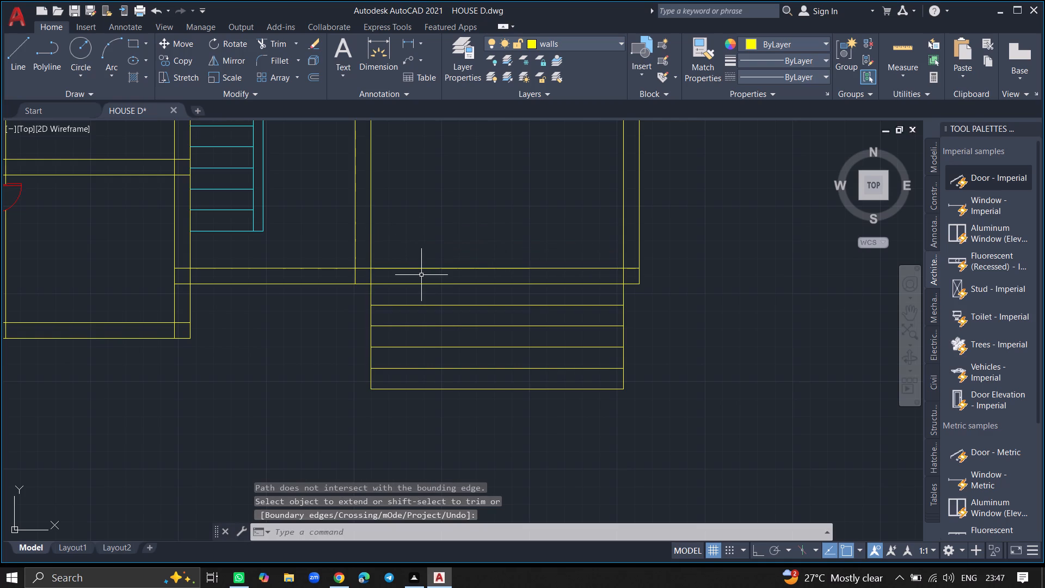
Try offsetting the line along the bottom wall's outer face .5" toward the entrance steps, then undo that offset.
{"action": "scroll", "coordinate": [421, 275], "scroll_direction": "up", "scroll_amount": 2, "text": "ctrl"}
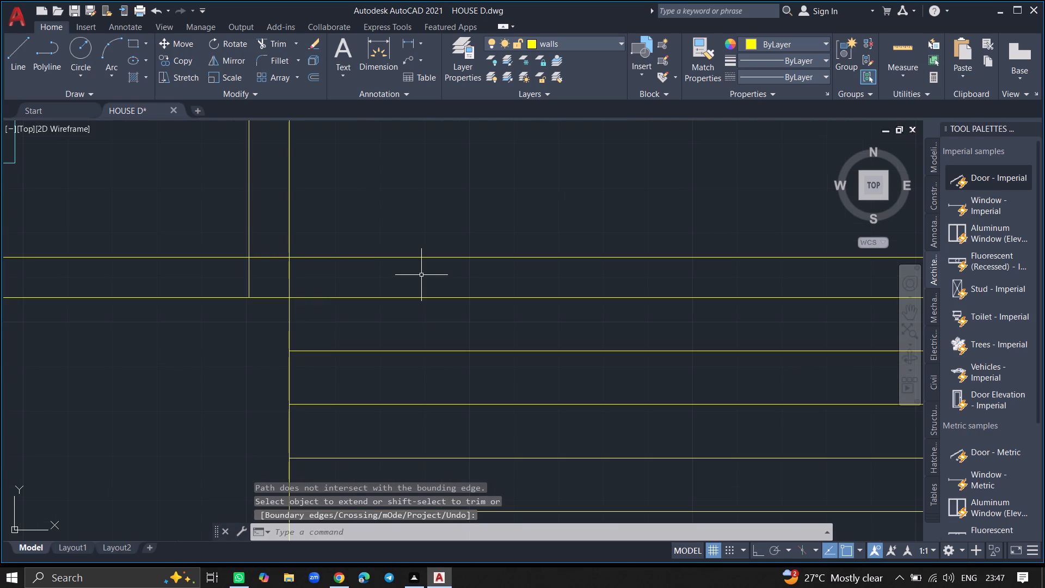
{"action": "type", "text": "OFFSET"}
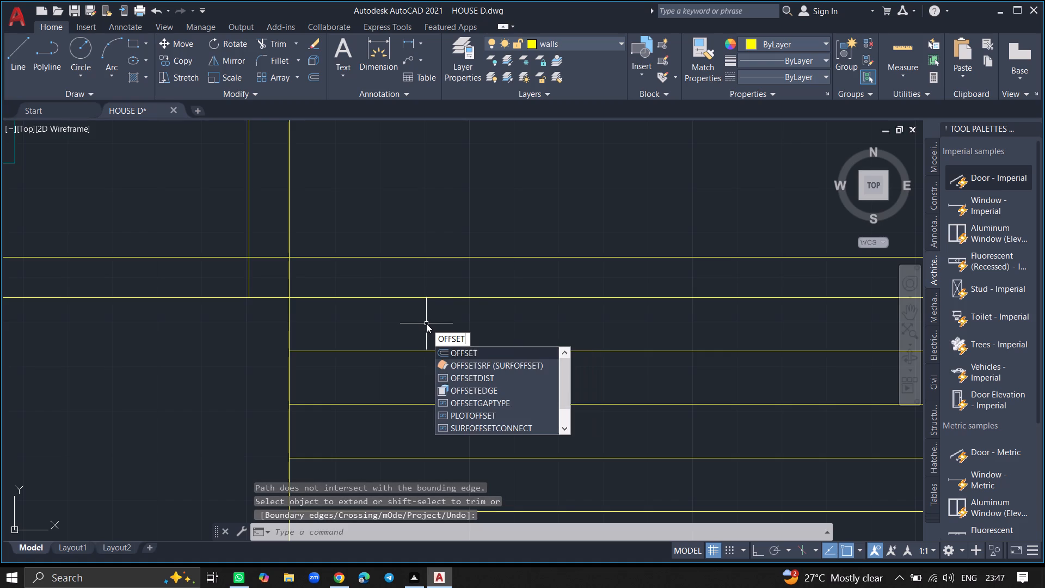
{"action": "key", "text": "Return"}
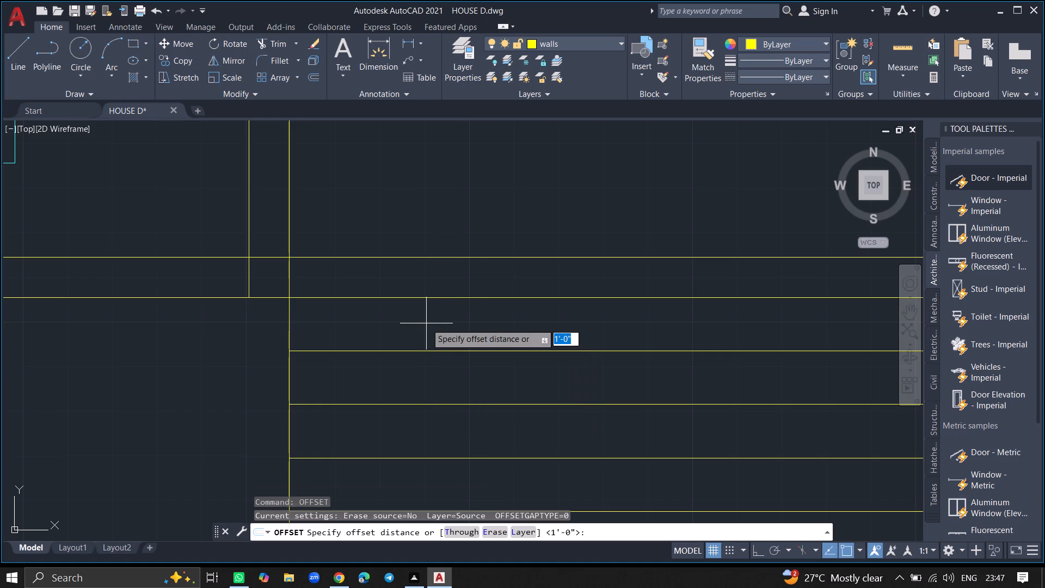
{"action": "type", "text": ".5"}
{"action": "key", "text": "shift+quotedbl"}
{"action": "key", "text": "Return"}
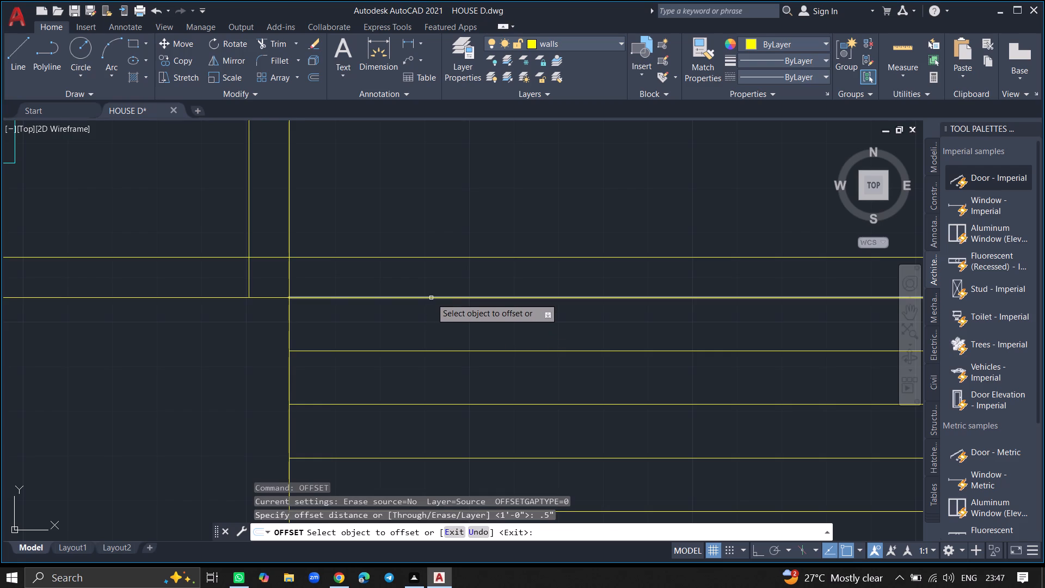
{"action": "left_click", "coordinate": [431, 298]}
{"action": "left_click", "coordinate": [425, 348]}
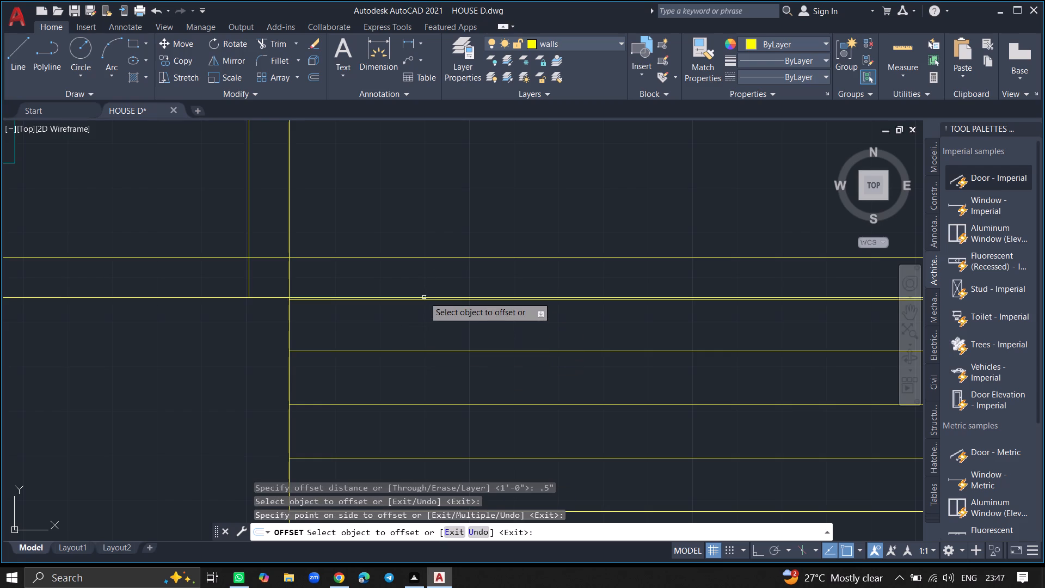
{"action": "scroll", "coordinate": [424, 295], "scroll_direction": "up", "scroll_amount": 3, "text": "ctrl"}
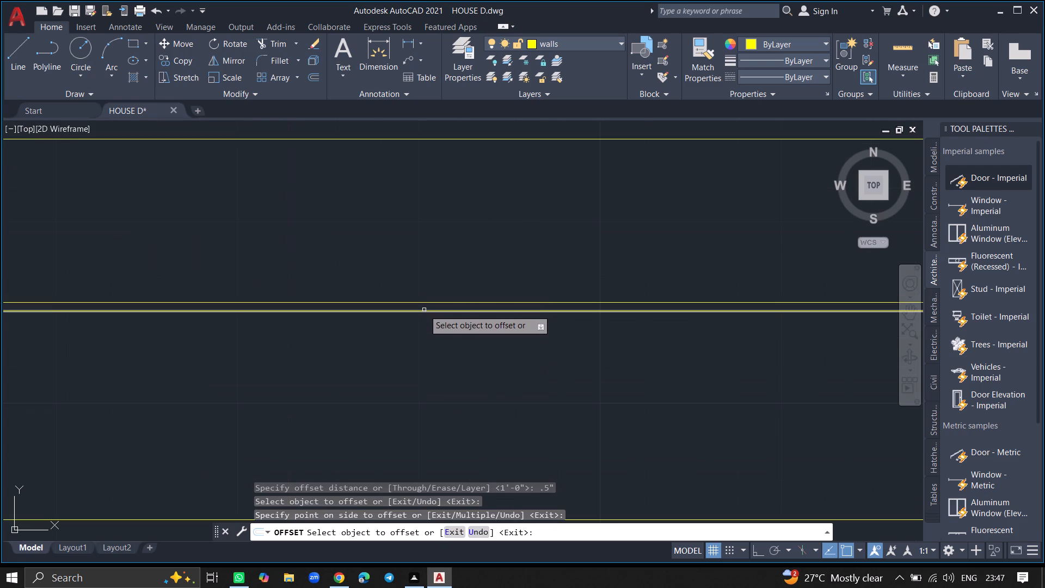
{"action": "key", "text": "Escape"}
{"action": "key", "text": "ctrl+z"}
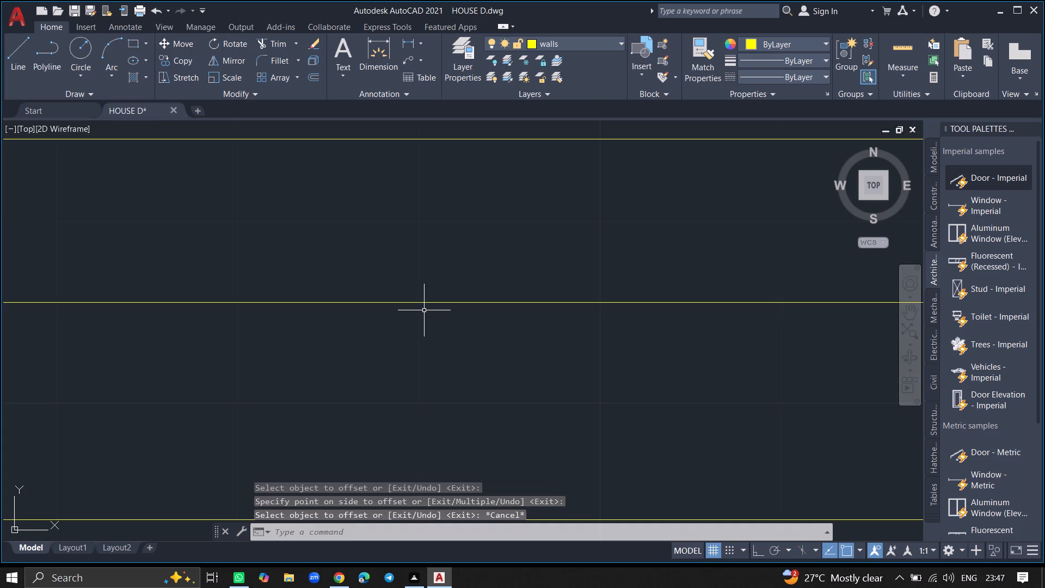
Offset the line at the top of the entrance steps 0.5' downward to split the first tread.
{"action": "type", "text": "OFFSET"}
{"action": "key", "text": "Return"}
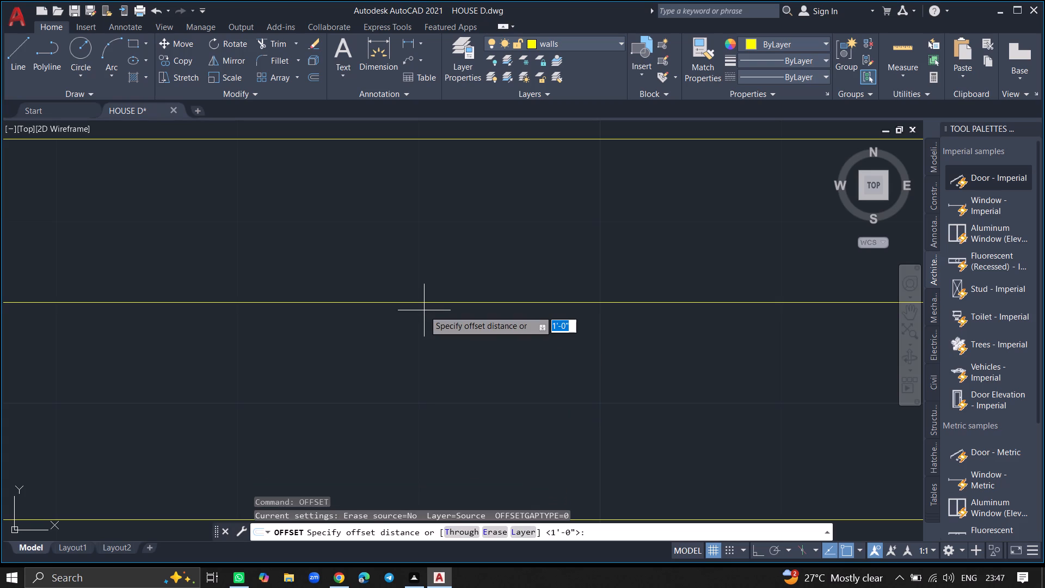
{"action": "type", "text": "0."}
{"action": "key", "text": "5"}
{"action": "key", "text": "apostrophe"}
{"action": "key", "text": "Return"}
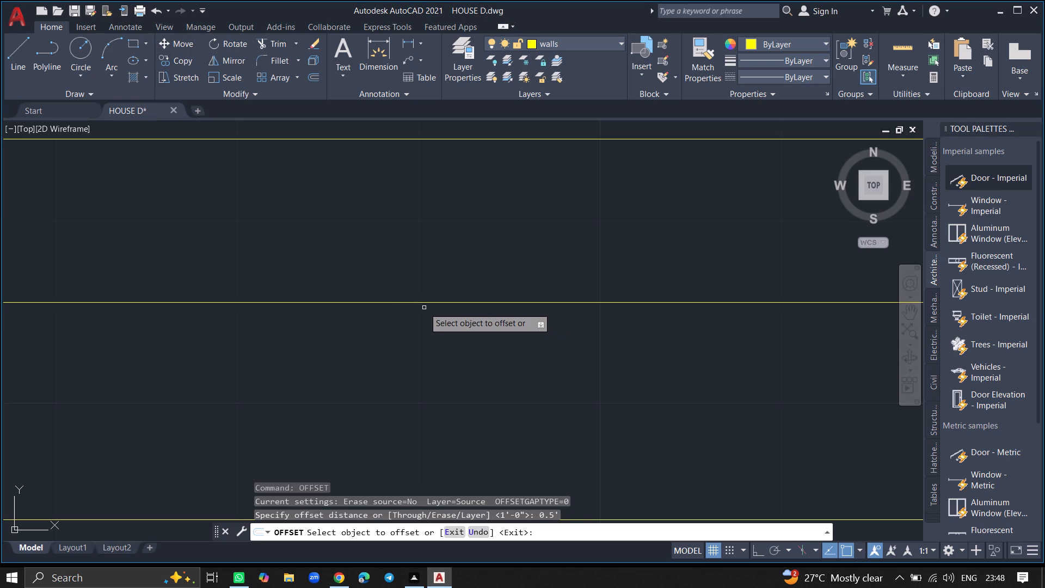
{"action": "left_click", "coordinate": [422, 300]}
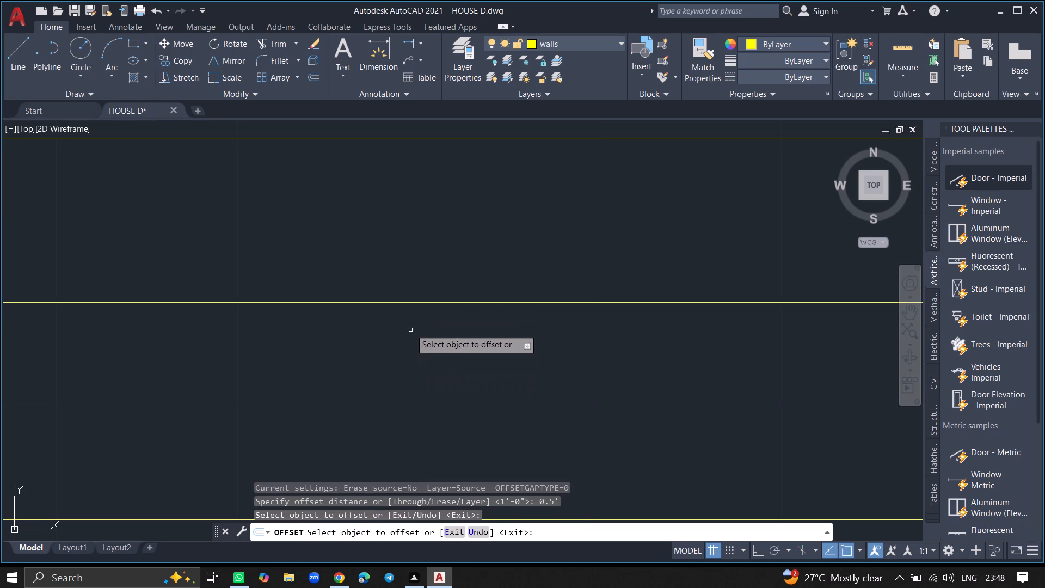
{"action": "left_click", "coordinate": [412, 303]}
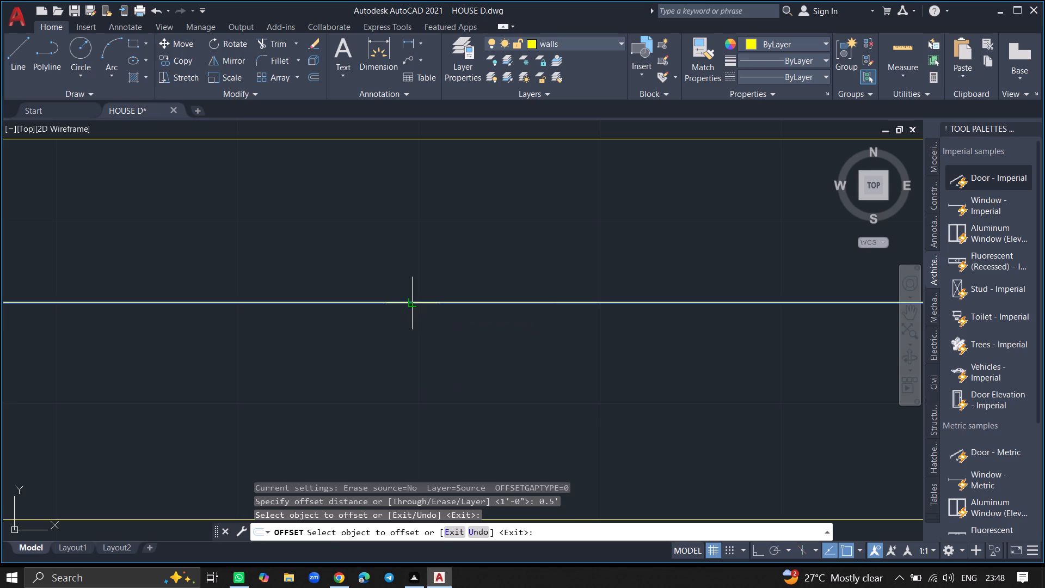
{"action": "left_click", "coordinate": [407, 353]}
Offset the first three original step lines downward at the same 0.5' distance to split the treads below them.
{"action": "scroll", "coordinate": [407, 353], "scroll_direction": "down", "scroll_amount": 4, "text": "ctrl"}
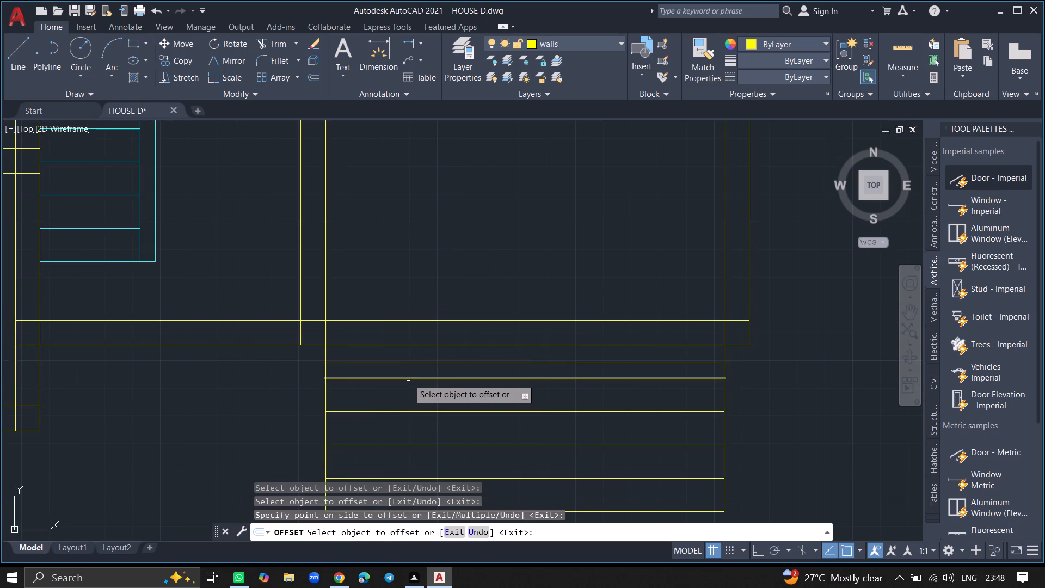
{"action": "left_click", "coordinate": [408, 379]}
{"action": "left_click", "coordinate": [407, 394]}
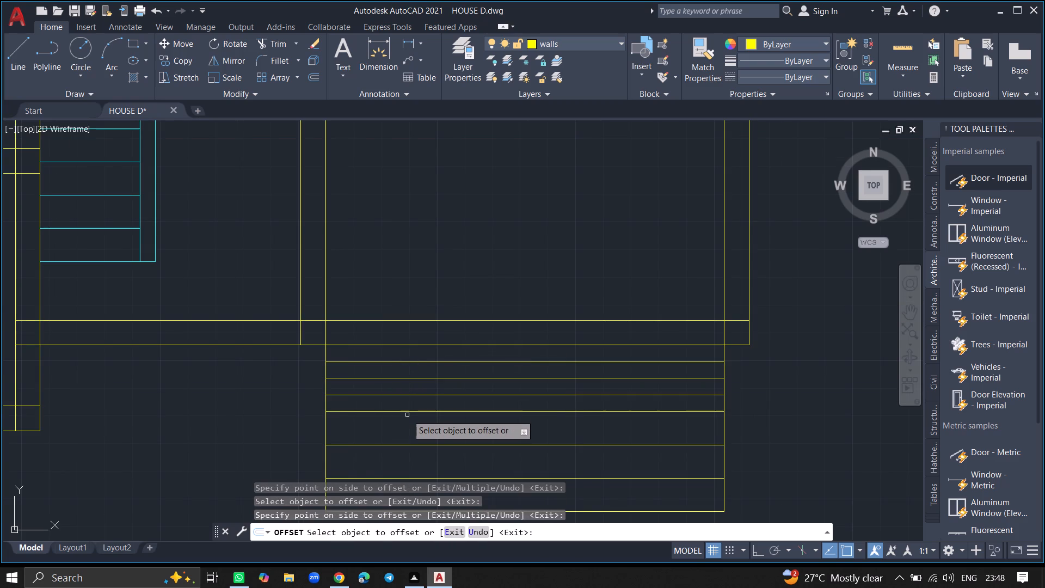
{"action": "left_click_drag", "start_coordinate": [407, 412], "coordinate": [407, 426]}
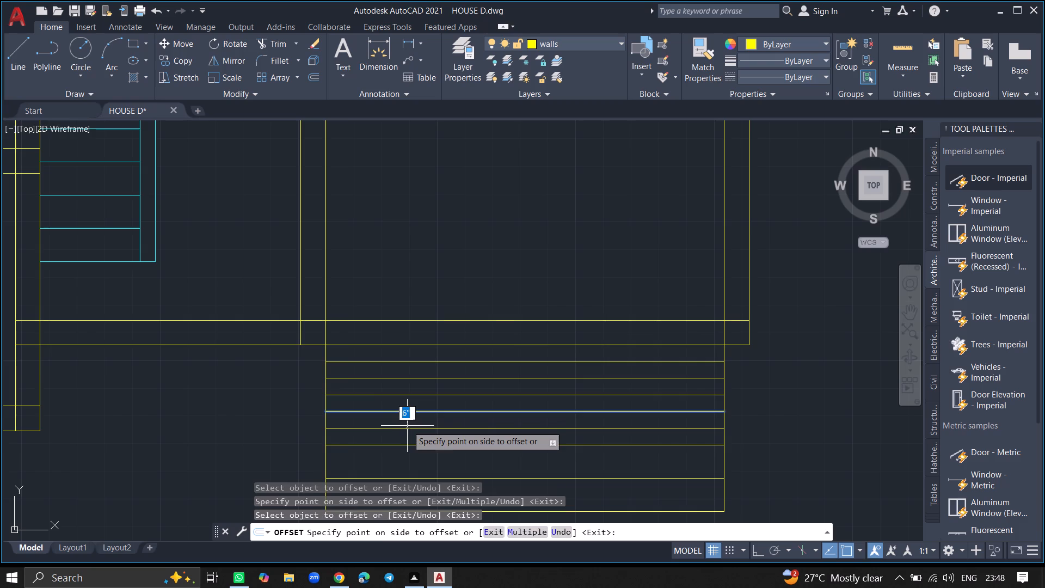
{"action": "left_click", "coordinate": [407, 426]}
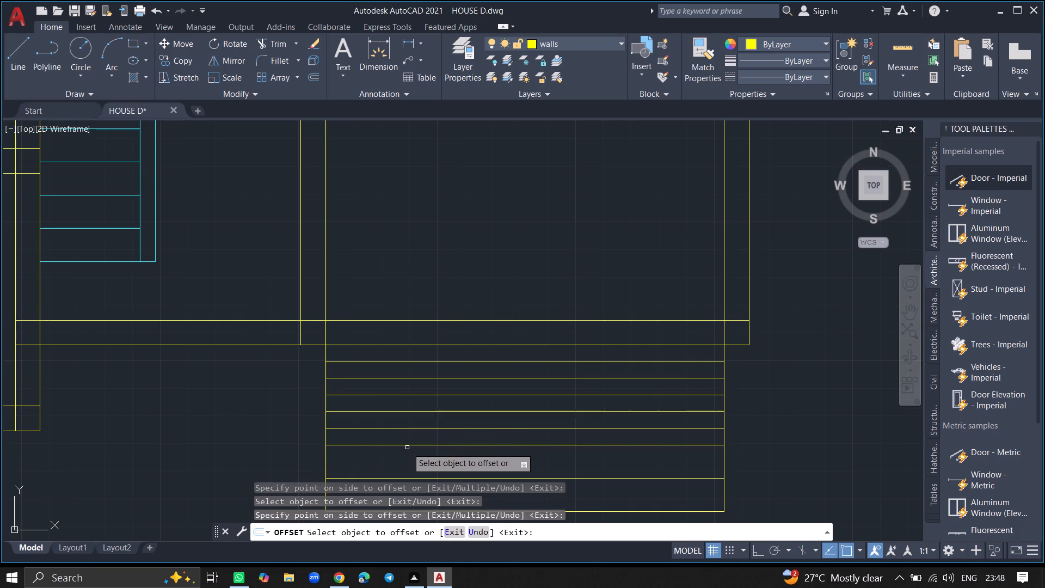
{"action": "left_click", "coordinate": [407, 448]}
{"action": "left_click", "coordinate": [407, 446]}
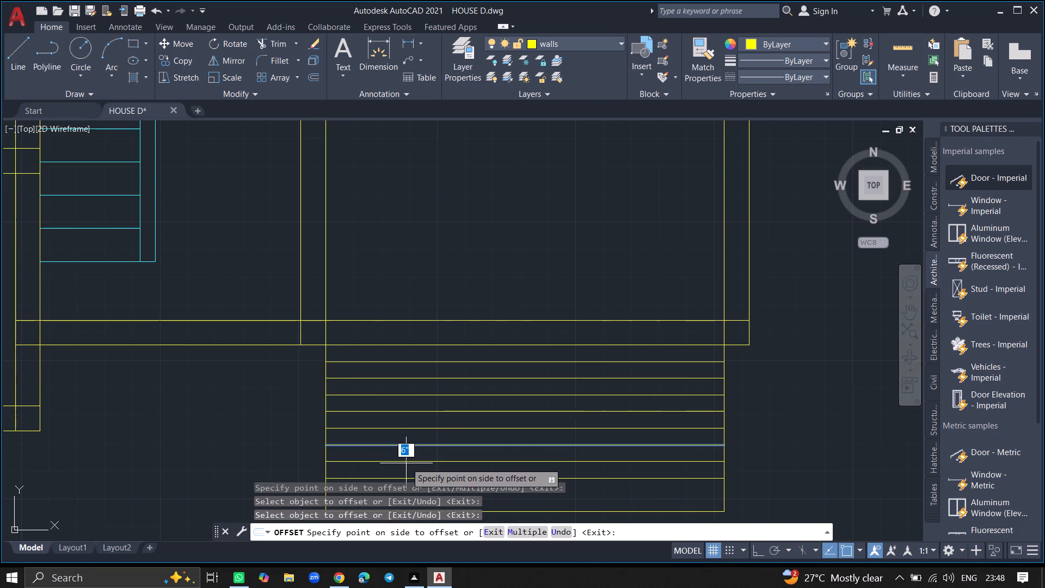
{"action": "left_click", "coordinate": [406, 463]}
Offset the lowest step line 0.5' upward to split the last tread.
{"action": "scroll", "coordinate": [406, 463], "scroll_direction": "down", "scroll_amount": 2, "text": "ctrl"}
{"action": "scroll", "coordinate": [404, 482], "scroll_direction": "up", "scroll_amount": 2, "text": "ctrl"}
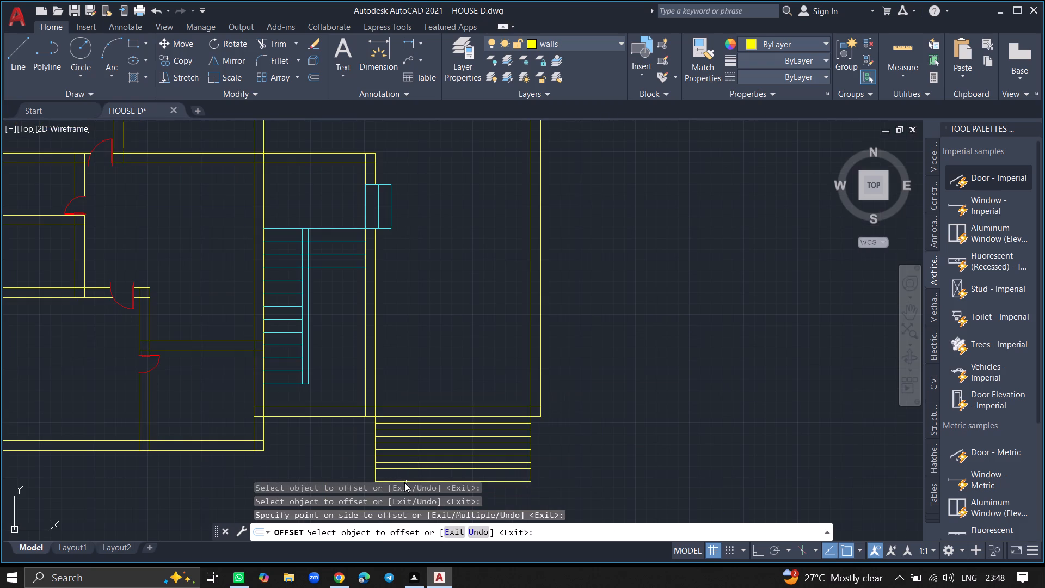
{"action": "scroll", "coordinate": [404, 482], "scroll_direction": "up", "scroll_amount": 6, "text": "ctrl"}
{"action": "scroll", "coordinate": [408, 440], "scroll_direction": "down", "scroll_amount": 6, "text": "ctrl"}
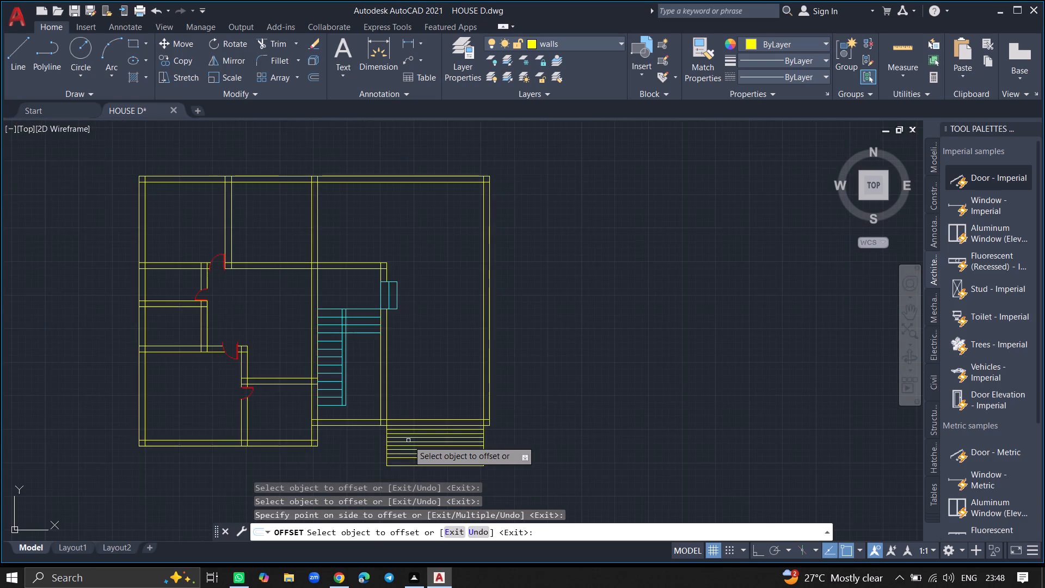
{"action": "scroll", "coordinate": [408, 440], "scroll_direction": "down", "scroll_amount": 2, "text": "ctrl"}
{"action": "scroll", "coordinate": [413, 462], "scroll_direction": "up", "scroll_amount": 5, "text": "ctrl"}
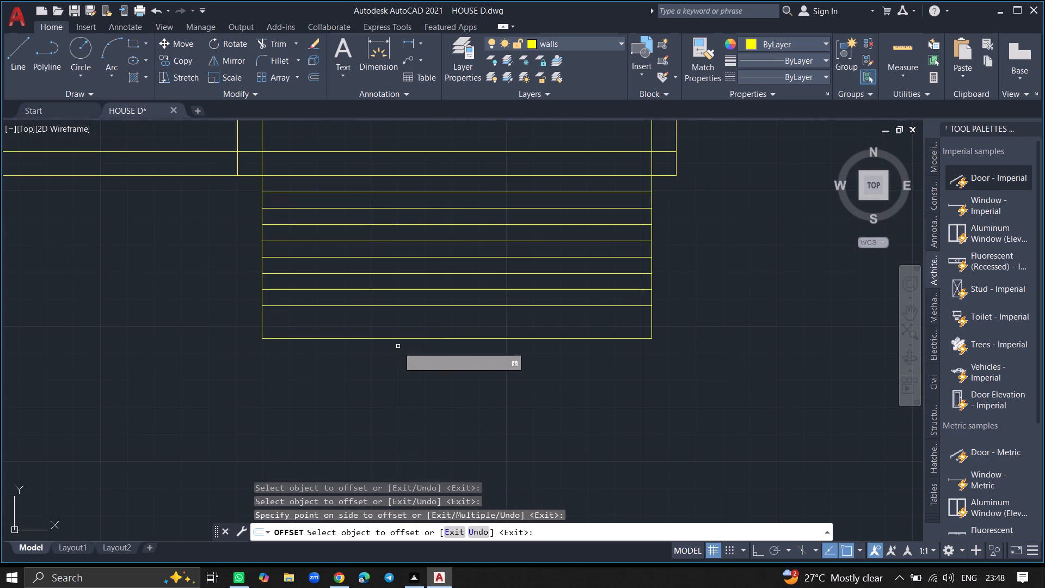
{"action": "left_click_drag", "start_coordinate": [397, 339], "coordinate": [392, 311]}
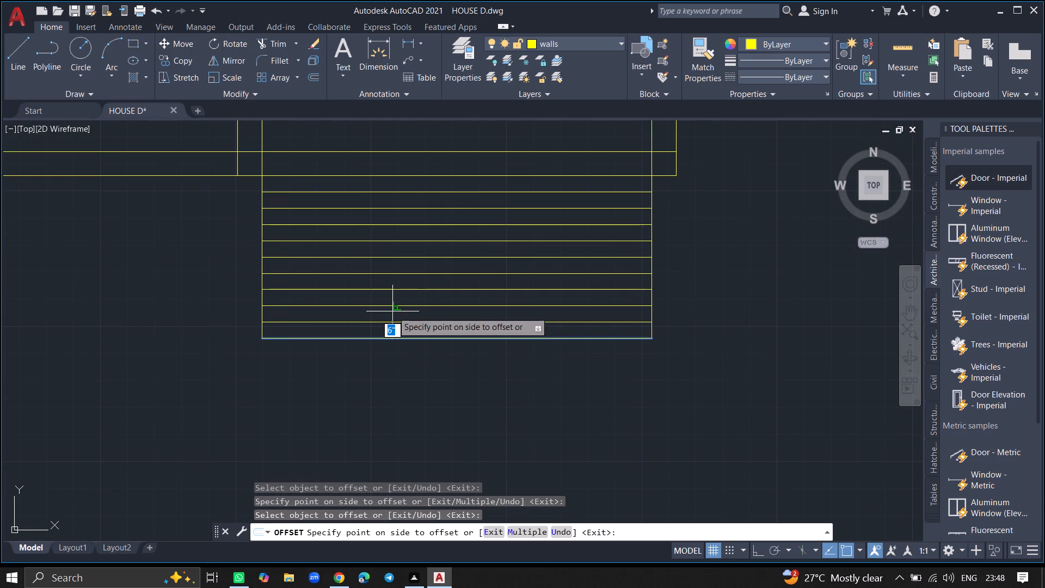
{"action": "left_click", "coordinate": [392, 311]}
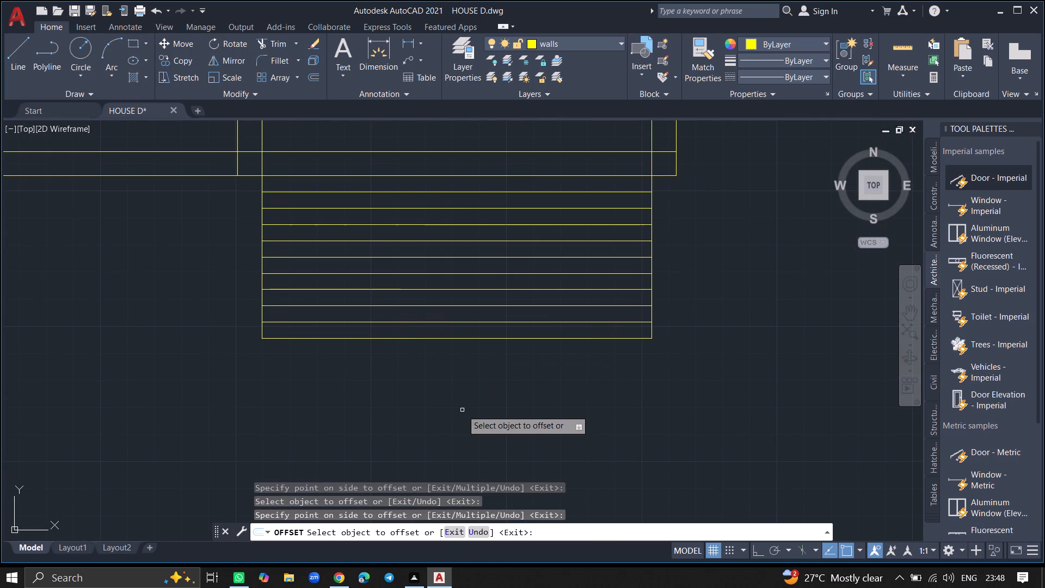
{"action": "key", "text": "Return"}
Draw a short horizontal line outward from the lower right corner of the entrance steps, past the exterior wall's outer face.
{"action": "scroll", "coordinate": [462, 410], "scroll_direction": "down", "scroll_amount": 3, "text": "ctrl"}
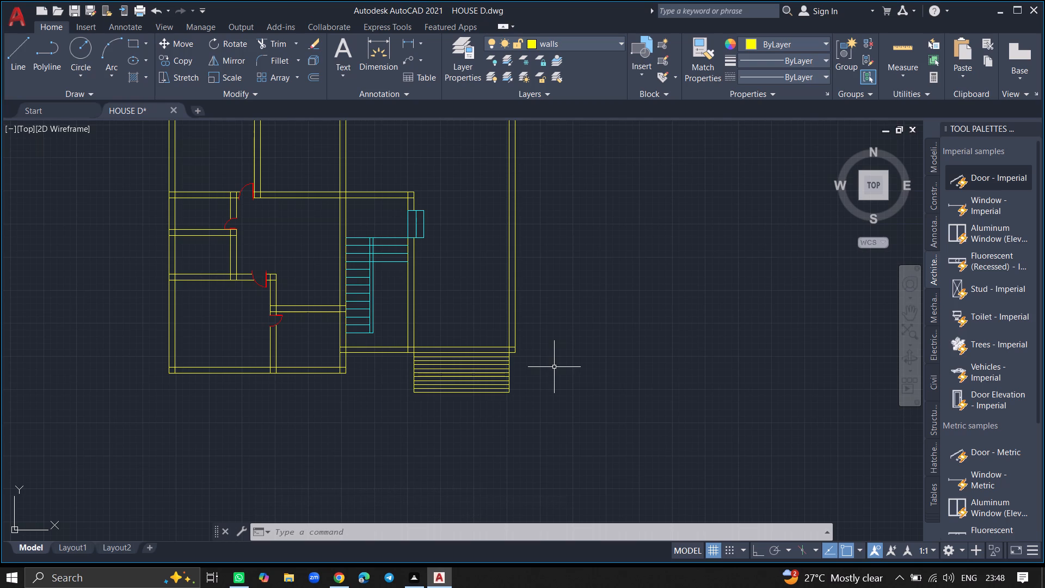
{"action": "scroll", "coordinate": [520, 405], "scroll_direction": "up", "scroll_amount": 2, "text": "ctrl"}
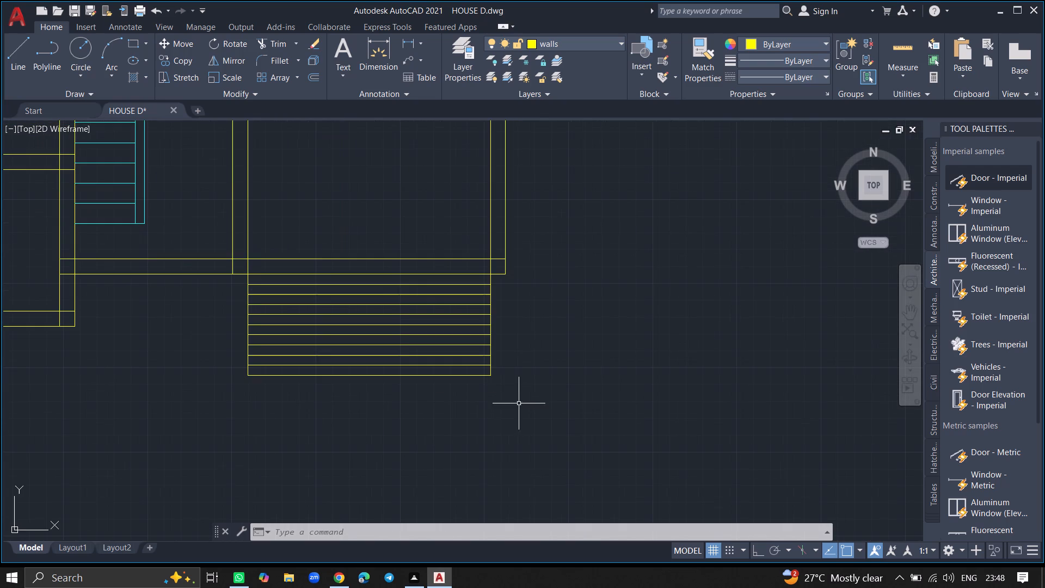
{"action": "key", "text": "l"}
{"action": "key", "text": "Return"}
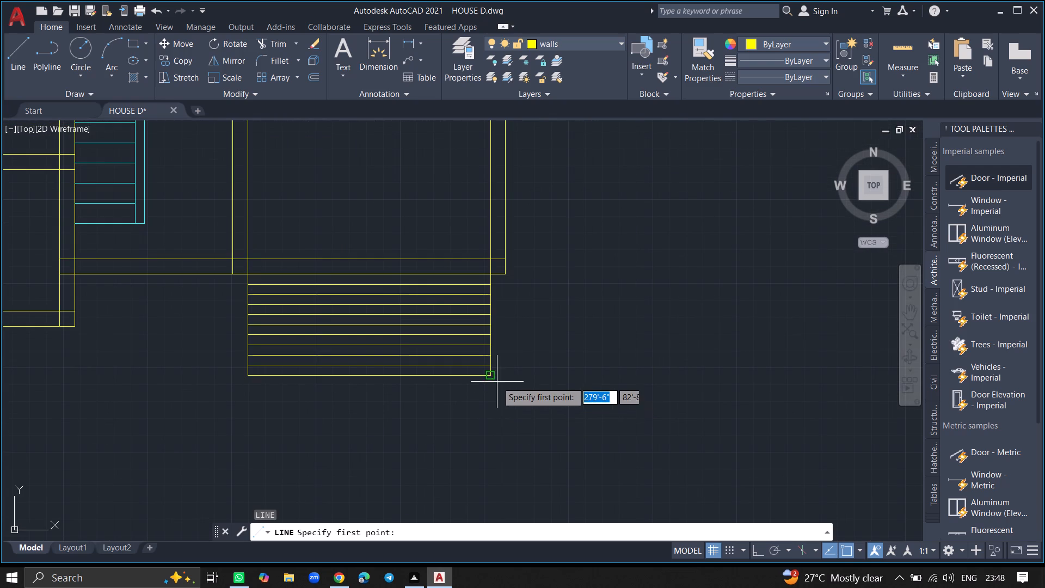
{"action": "left_click", "coordinate": [490, 374]}
{"action": "left_click", "coordinate": [540, 372]}
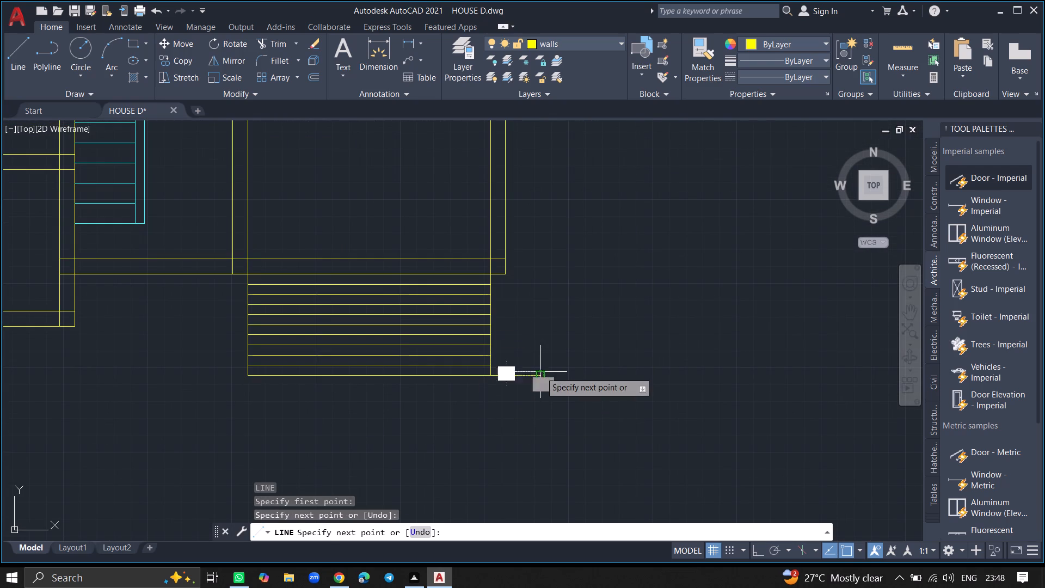
{"action": "key", "text": "Return"}
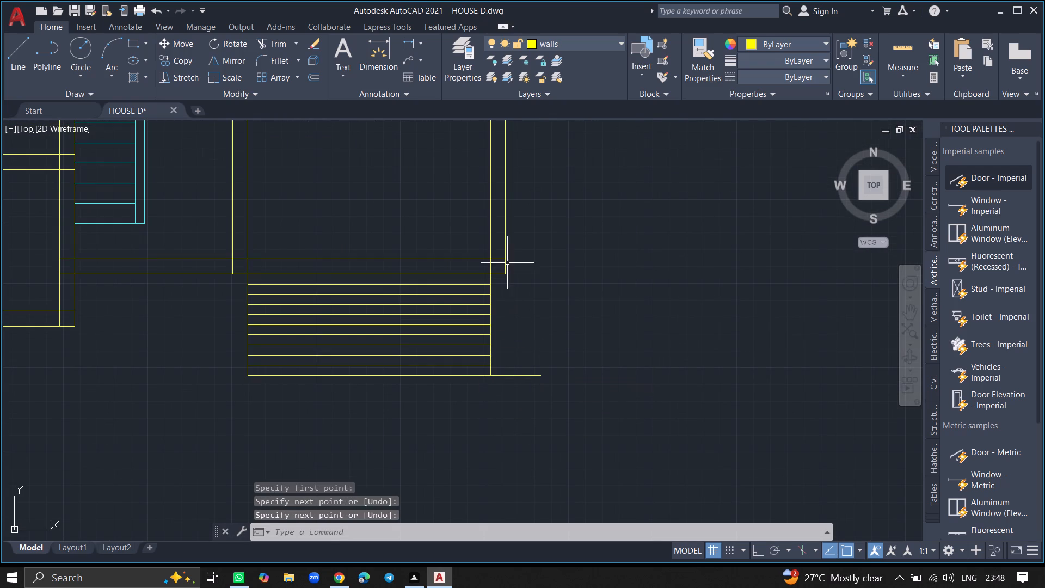
Extend the outer line of the right-hand exterior wall down to the new short line beside the steps.
{"action": "type", "text": "EX"}
{"action": "key", "text": "Return"}
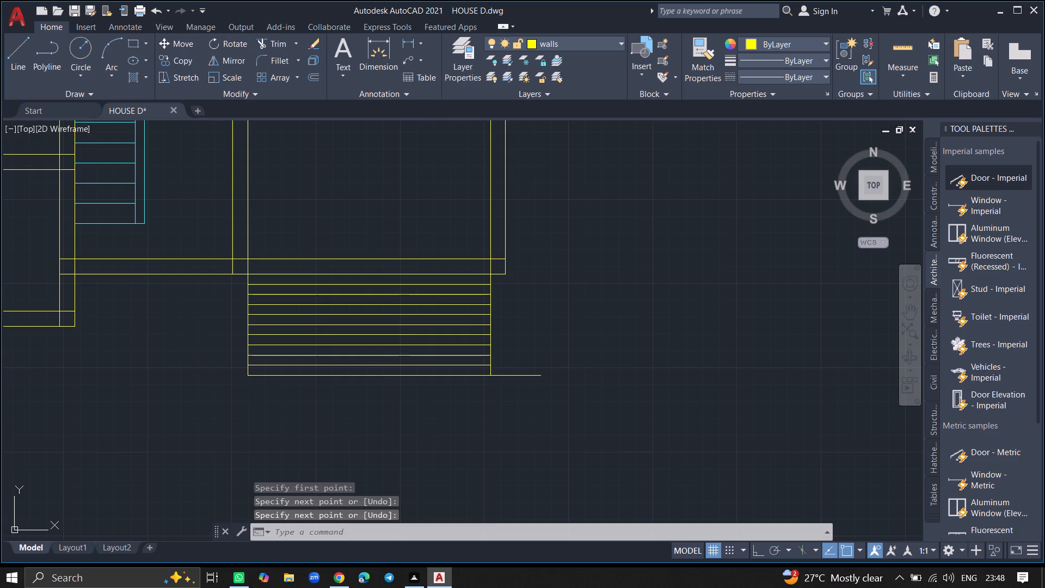
{"action": "left_click", "coordinate": [505, 249]}
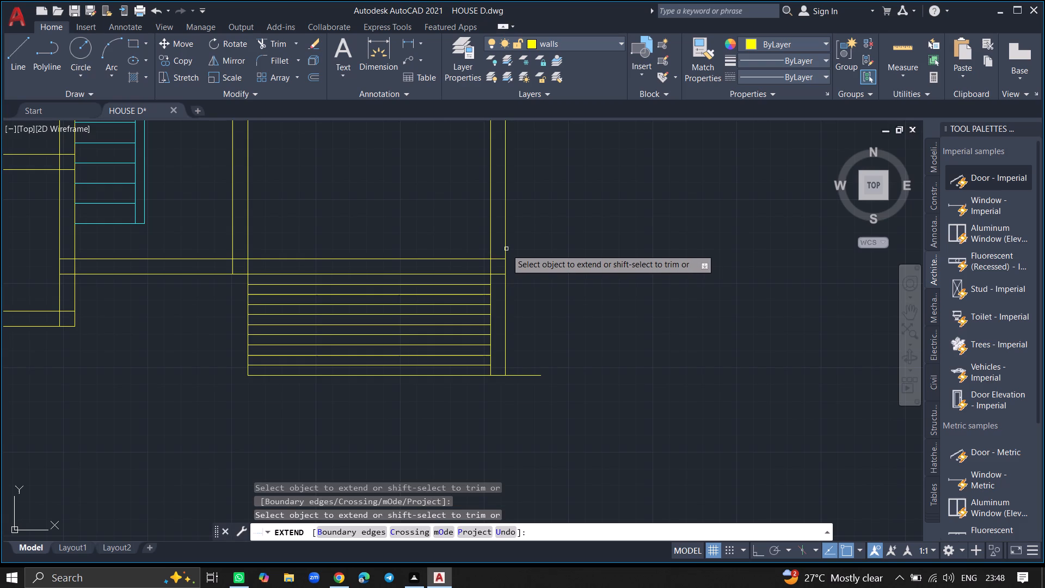
{"action": "key", "text": "Return"}
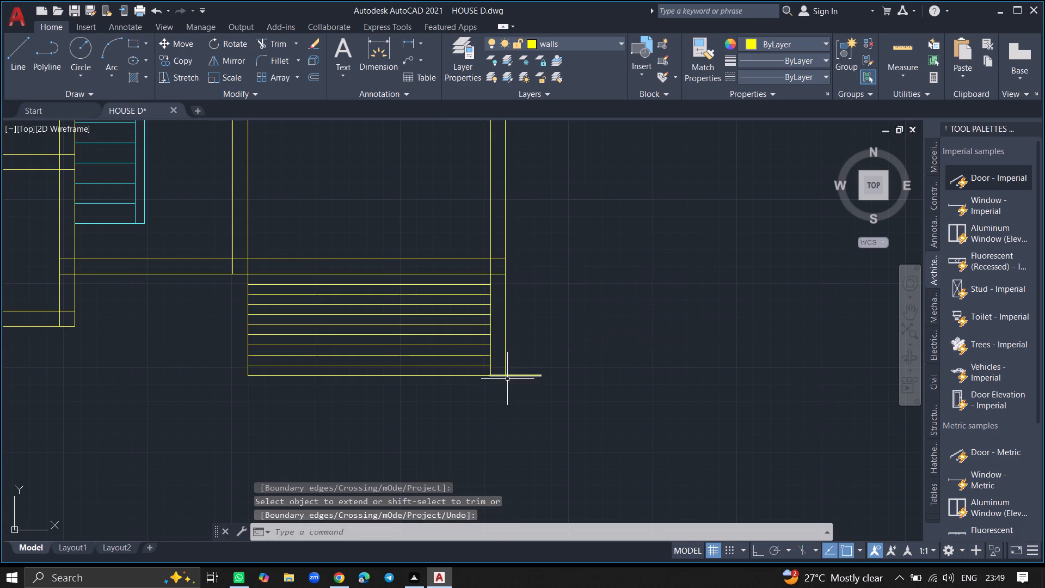
Trim the short line's overhang beyond the extended outer wall line, closing the side wall's end.
{"action": "scroll", "coordinate": [507, 379], "scroll_direction": "up", "scroll_amount": 2, "text": "ctrl"}
{"action": "type", "text": "TRIM"}
{"action": "key", "text": "Return"}
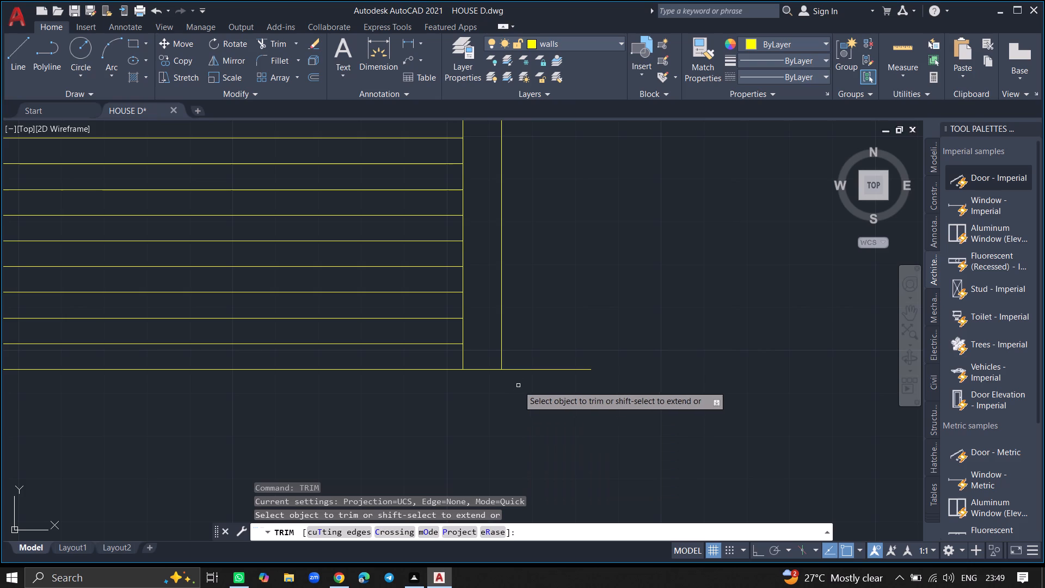
{"action": "left_click", "coordinate": [522, 369]}
{"action": "key", "text": "Return"}
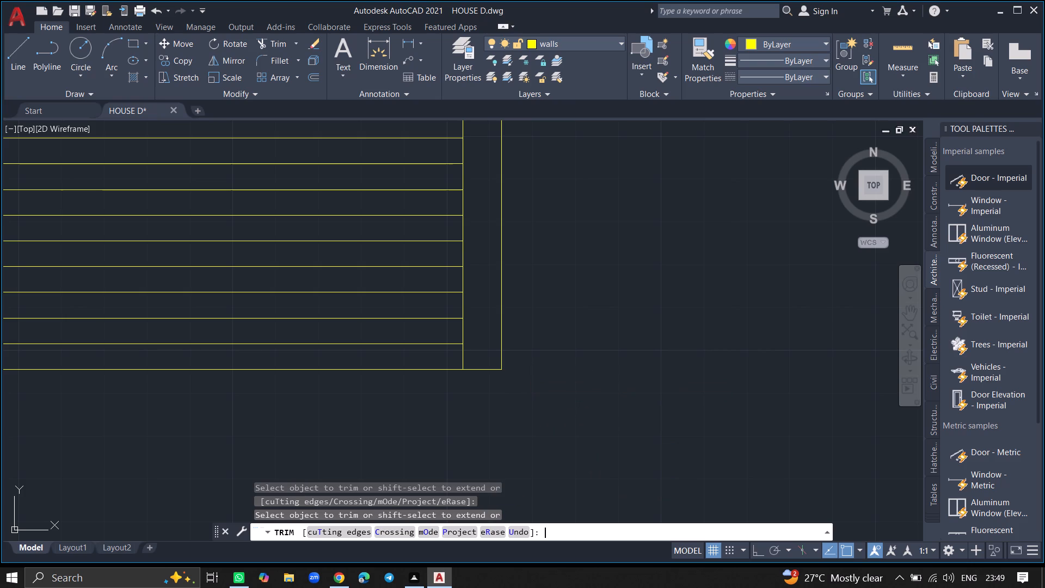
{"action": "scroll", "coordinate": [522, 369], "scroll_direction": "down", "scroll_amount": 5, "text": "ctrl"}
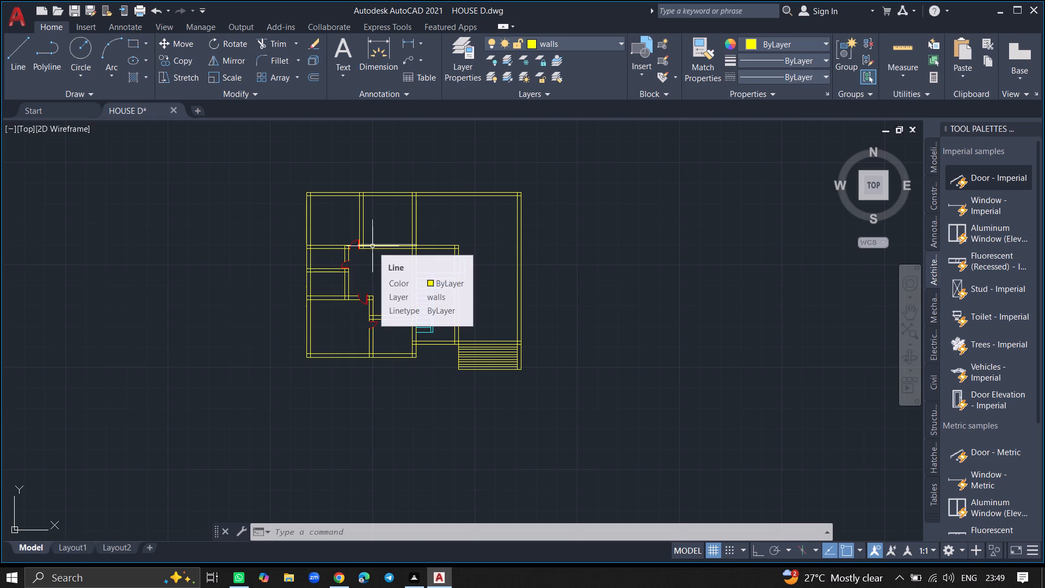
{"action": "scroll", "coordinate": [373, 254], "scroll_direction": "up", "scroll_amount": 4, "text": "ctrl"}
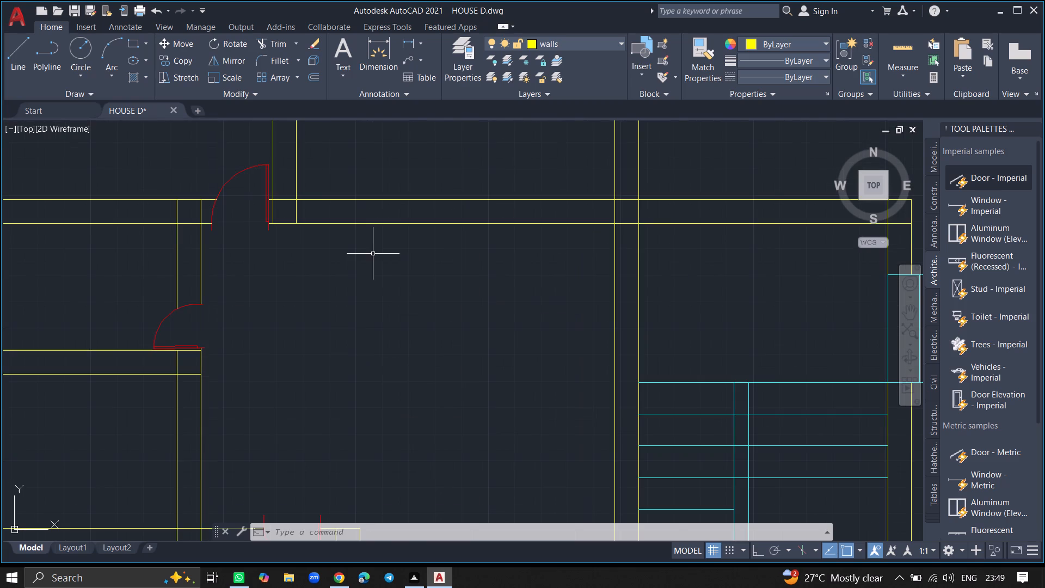
Draw two short vertical lines across the horizontal wall above the hall, between the upper partition and the staircase wall, marking an opening.
{"action": "key", "text": "l"}
{"action": "key", "text": "Return"}
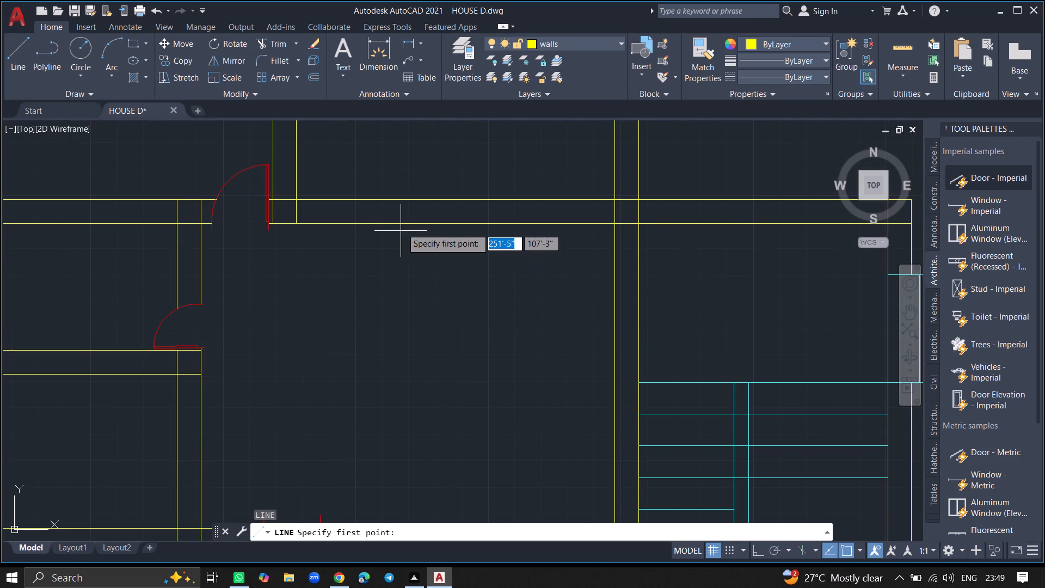
{"action": "left_click", "coordinate": [404, 199]}
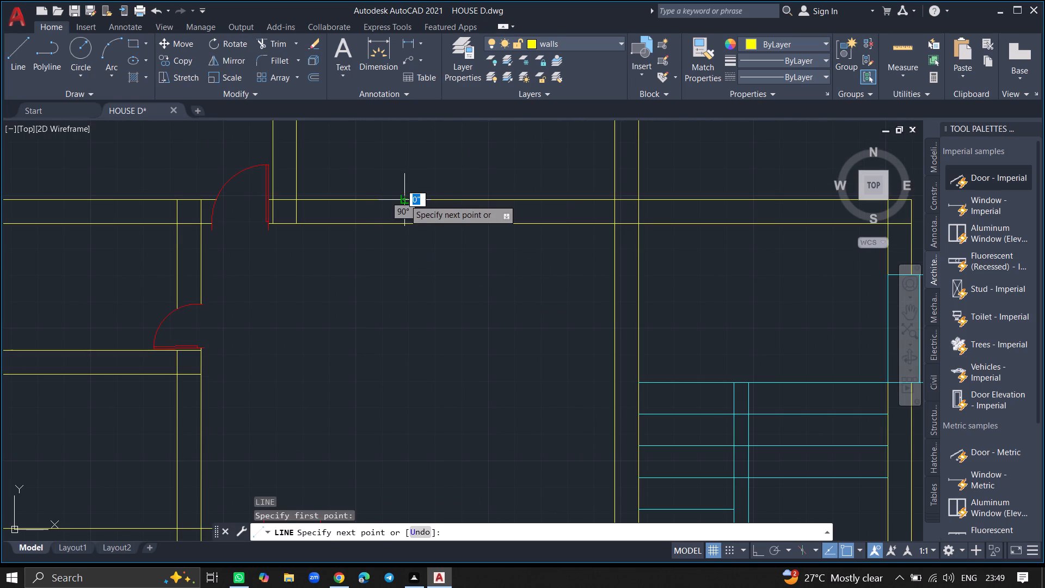
{"action": "left_click", "coordinate": [404, 225]}
{"action": "key", "text": "Return"}
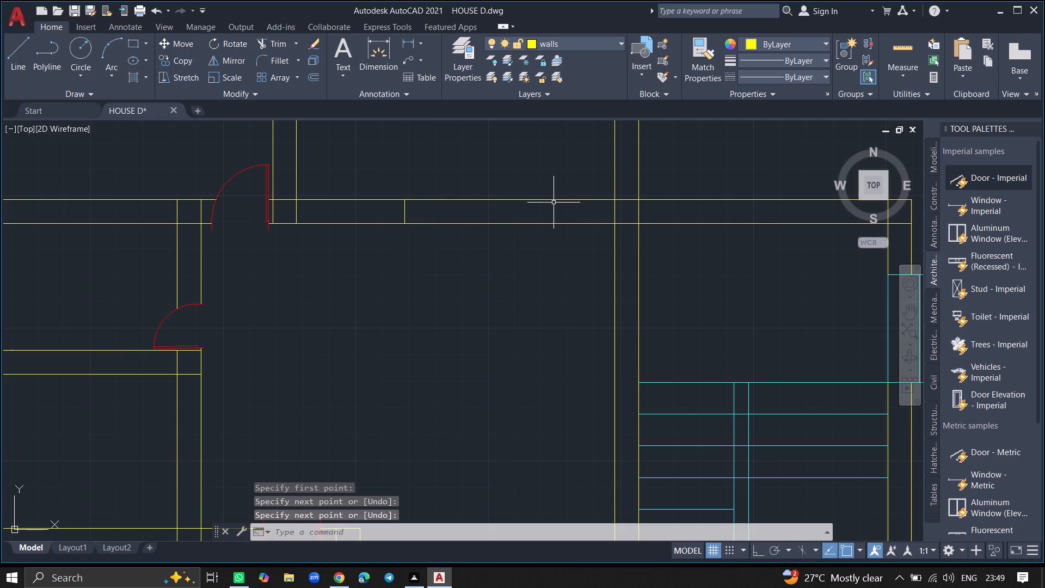
{"action": "key", "text": "l"}
{"action": "key", "text": "Return"}
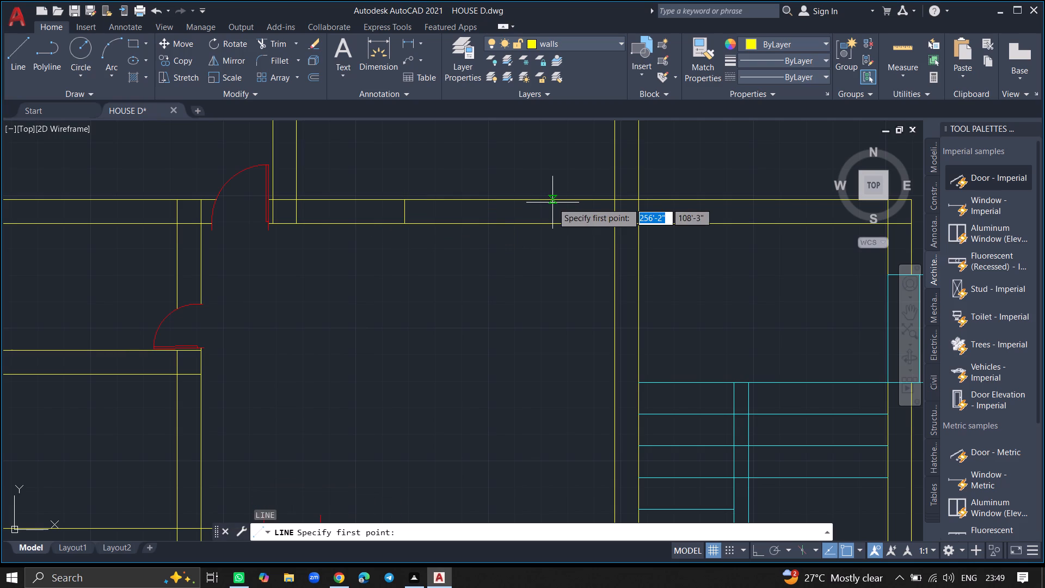
{"action": "left_click", "coordinate": [534, 200]}
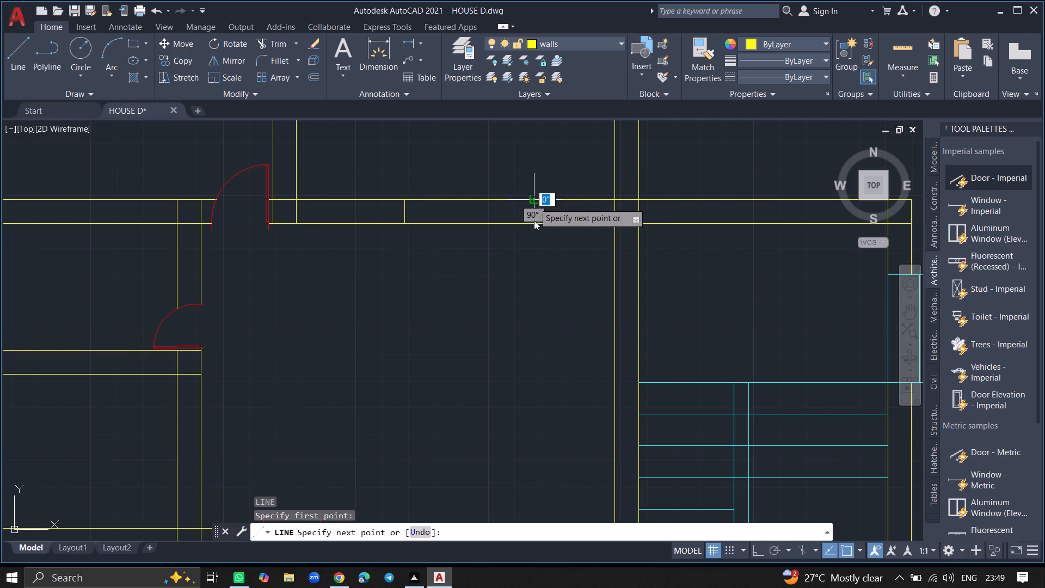
{"action": "left_click", "coordinate": [535, 225]}
{"action": "key", "text": "Return"}
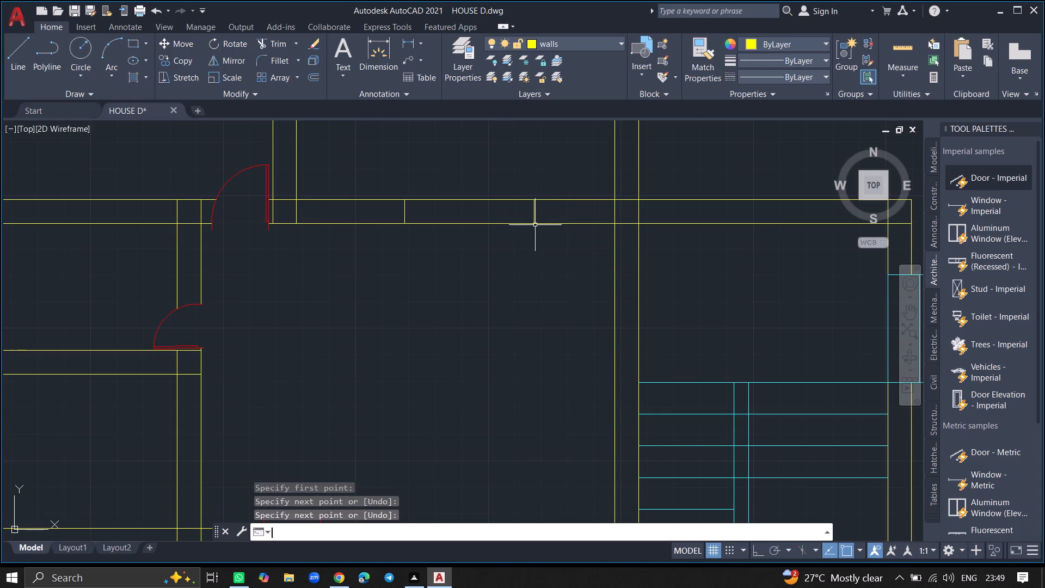
Trim both faces of the horizontal wall between the two short lines to form an open passage.
{"action": "type", "text": "TRIM"}
{"action": "key", "text": "Return"}
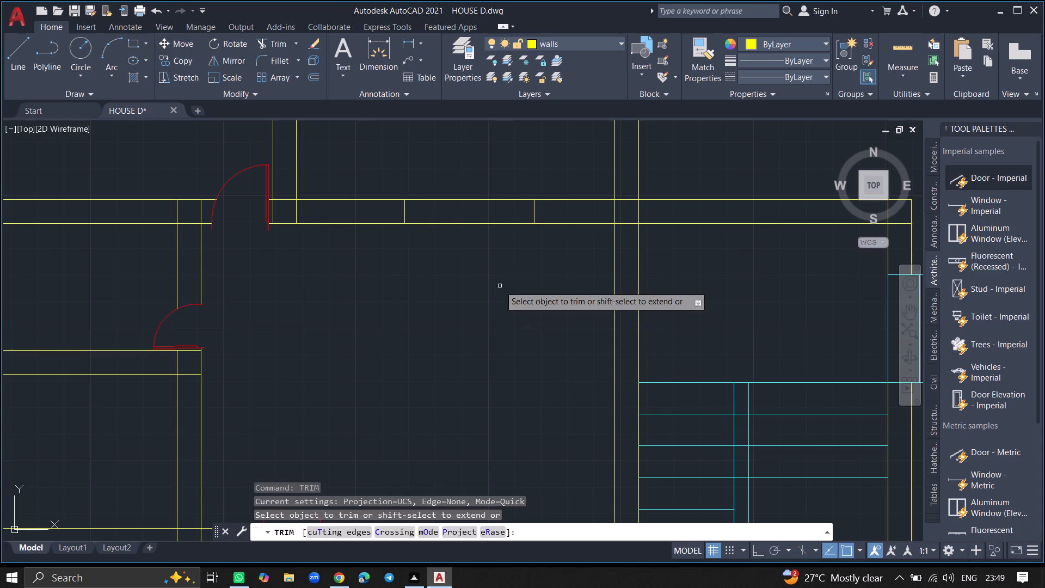
{"action": "left_click", "coordinate": [484, 224]}
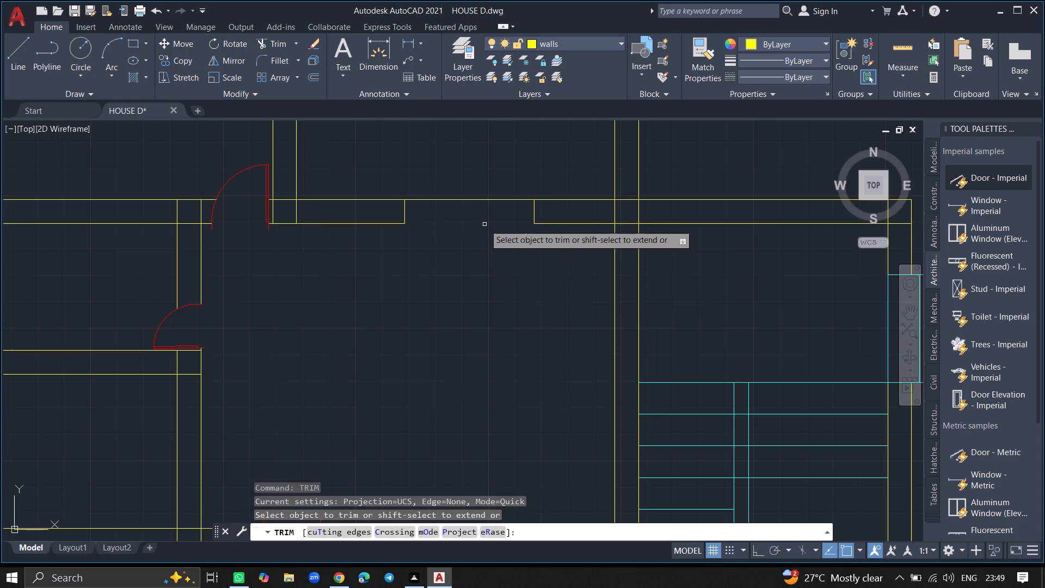
{"action": "left_click", "coordinate": [482, 200]}
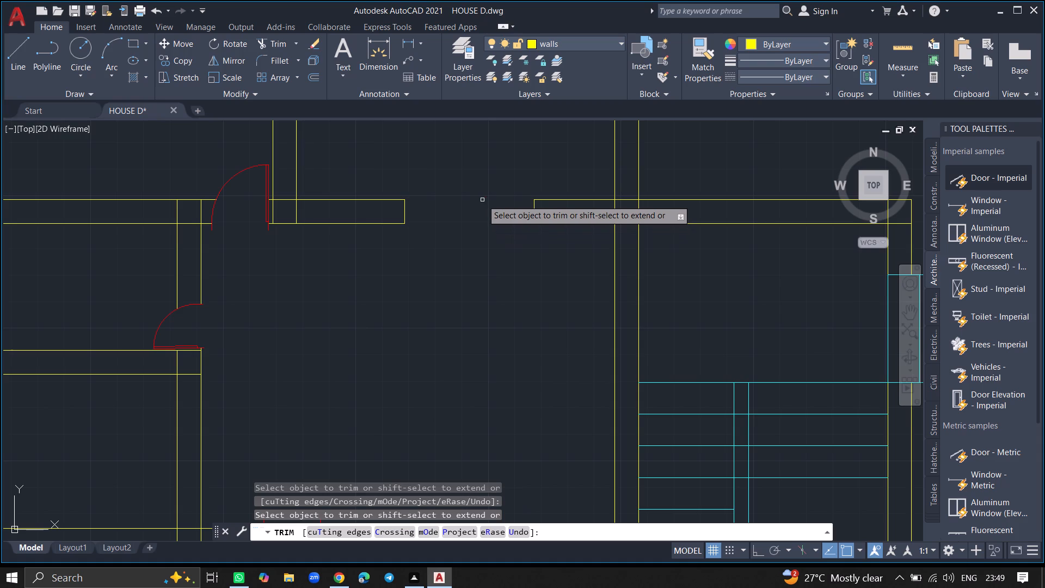
{"action": "key", "text": "Return"}
Copy the door beside the upper partition into the empty hall area below the new opening.
{"action": "scroll", "coordinate": [482, 200], "scroll_direction": "down", "scroll_amount": 1, "text": "ctrl"}
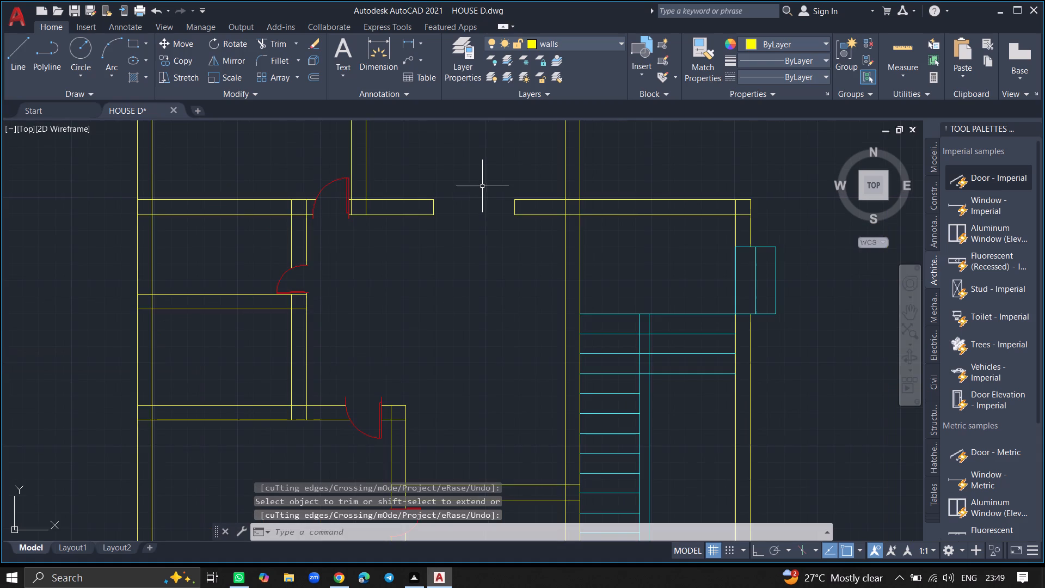
{"action": "scroll", "coordinate": [482, 186], "scroll_direction": "down", "scroll_amount": 5, "text": "ctrl"}
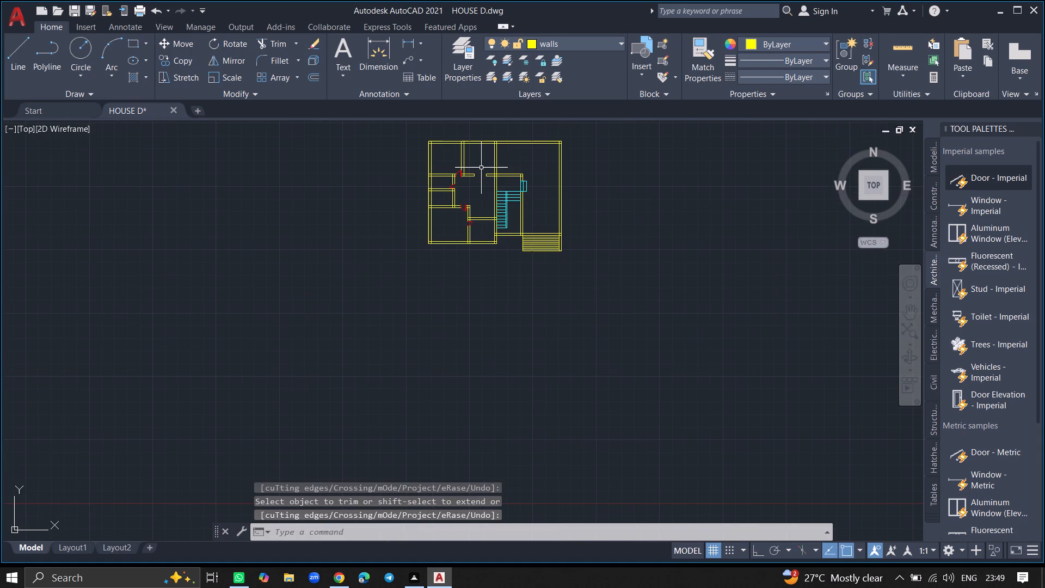
{"action": "scroll", "coordinate": [481, 152], "scroll_direction": "up", "scroll_amount": 3, "text": "ctrl"}
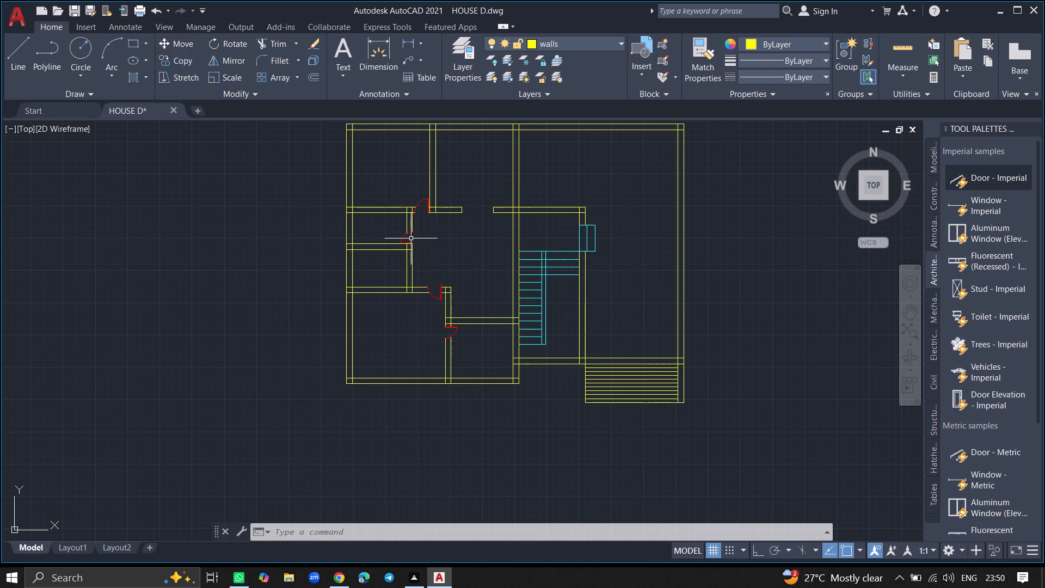
{"action": "left_click", "coordinate": [422, 202]}
{"action": "type", "text": "MO"}
{"action": "key", "text": "BackSpace"}
{"action": "key", "text": "BackSpace"}
{"action": "type", "text": "COPY"}
{"action": "key", "text": "Return"}
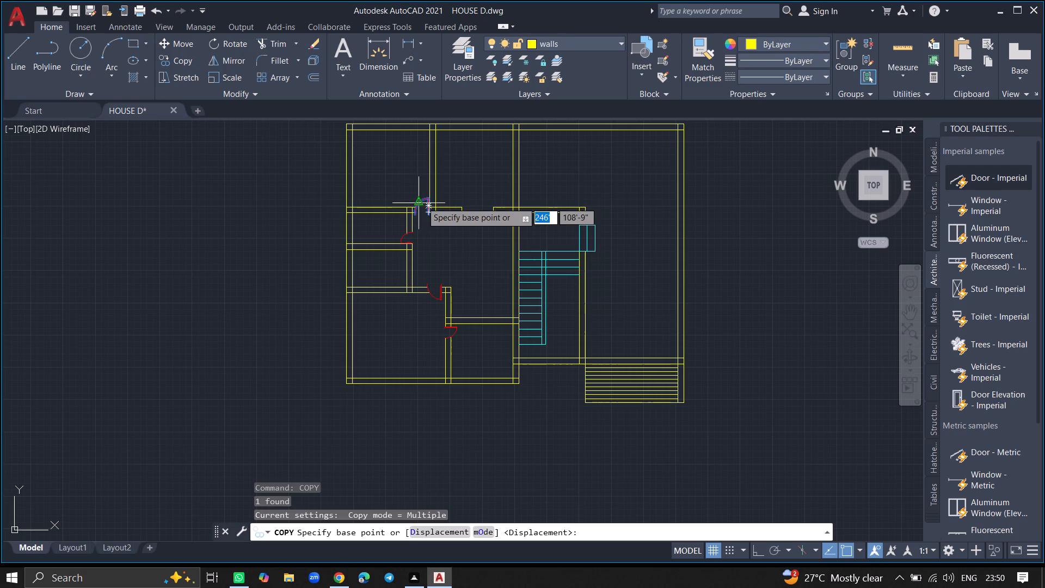
{"action": "left_click", "coordinate": [422, 202]}
{"action": "left_click", "coordinate": [465, 242]}
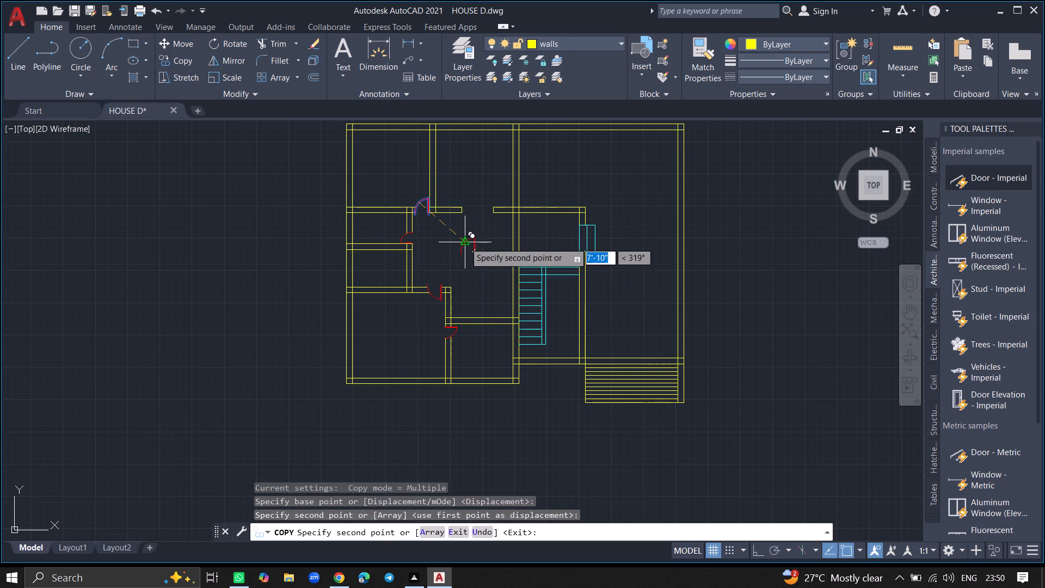
{"action": "key", "text": "Escape"}
Rotate the copied door a quarter turn counterclockwise so its leaf lies horizontally with the swing below it.
{"action": "scroll", "coordinate": [465, 242], "scroll_direction": "up", "scroll_amount": 4, "text": "ctrl"}
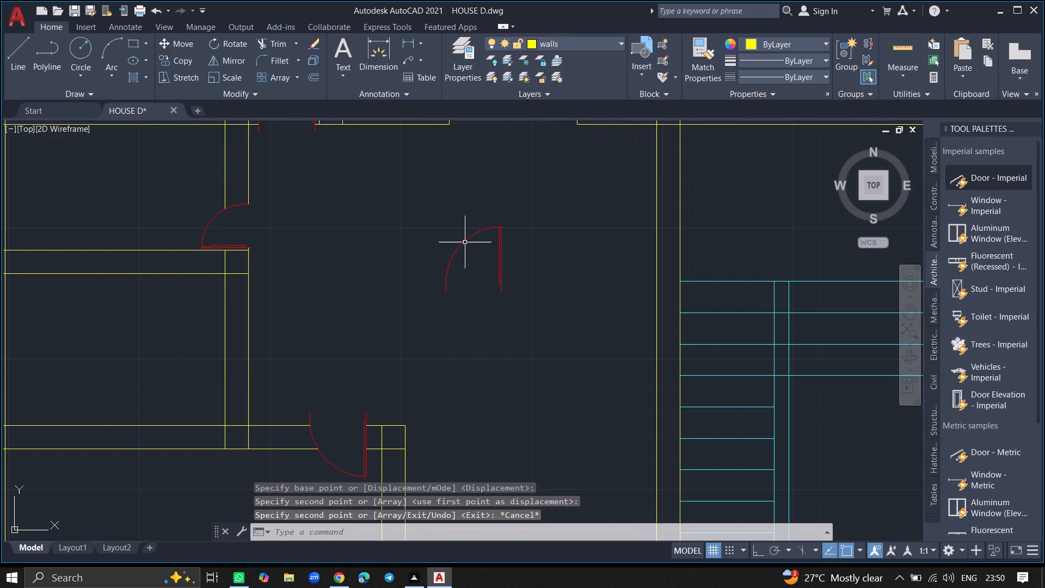
{"action": "left_click", "coordinate": [462, 240]}
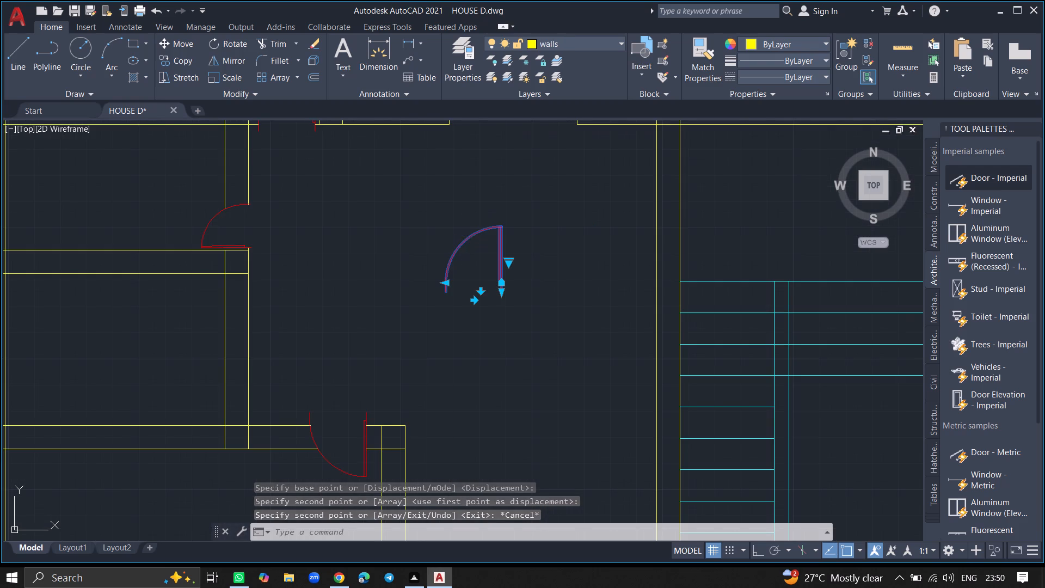
{"action": "type", "text": "RO"}
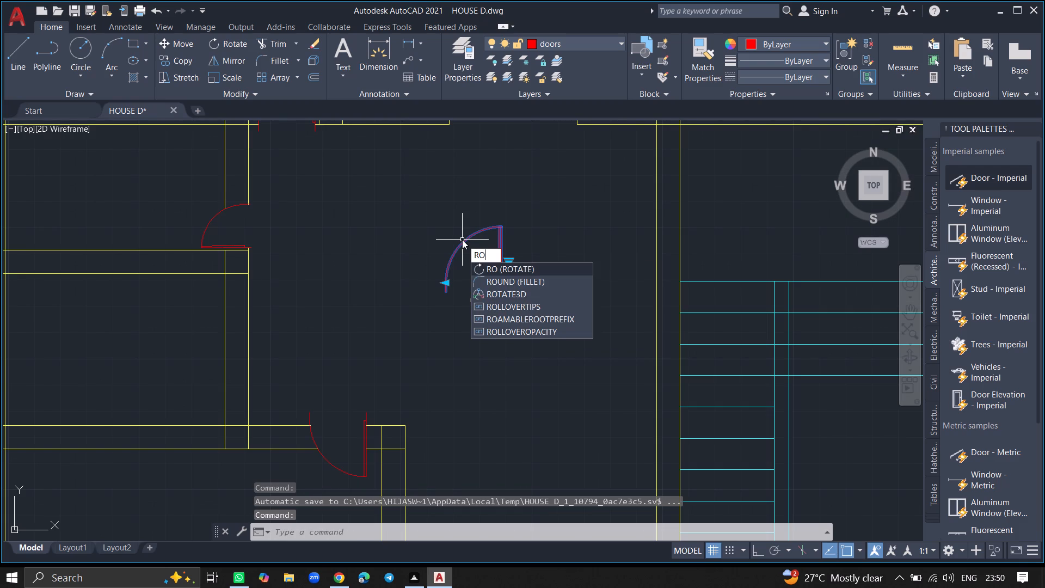
{"action": "key", "text": "Return"}
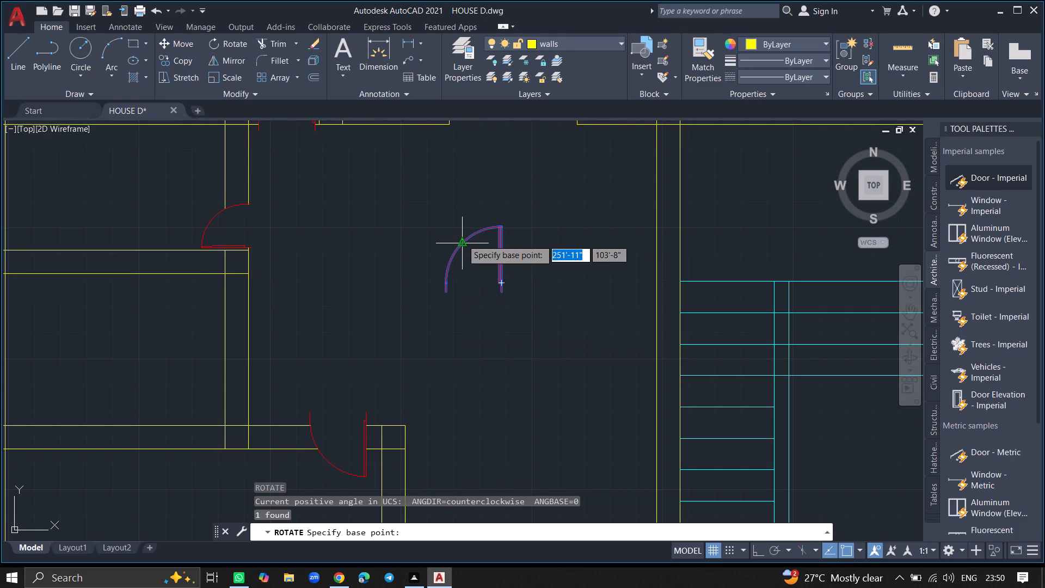
{"action": "left_click", "coordinate": [498, 224]}
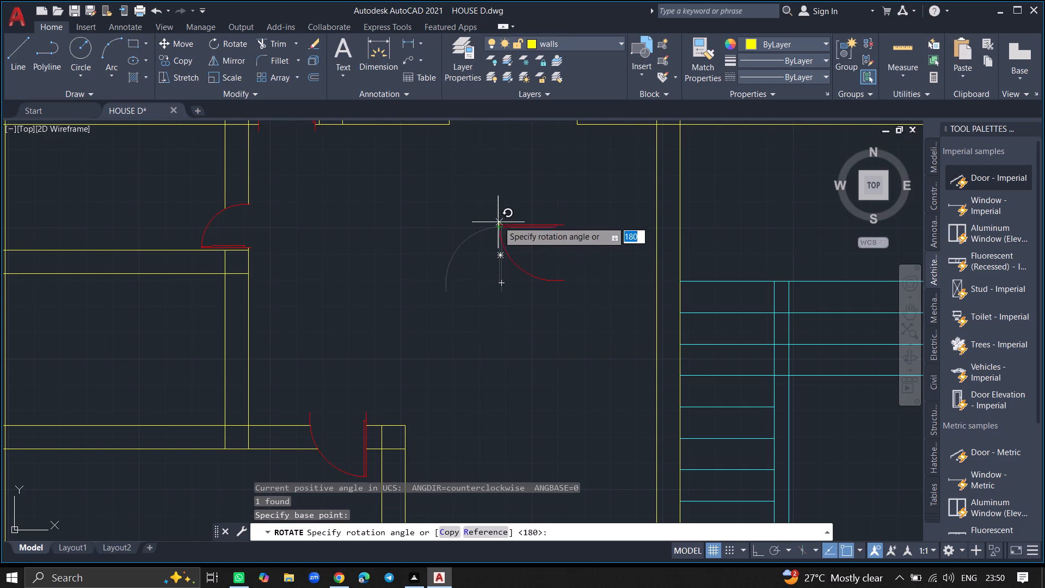
{"action": "left_click", "coordinate": [501, 211]}
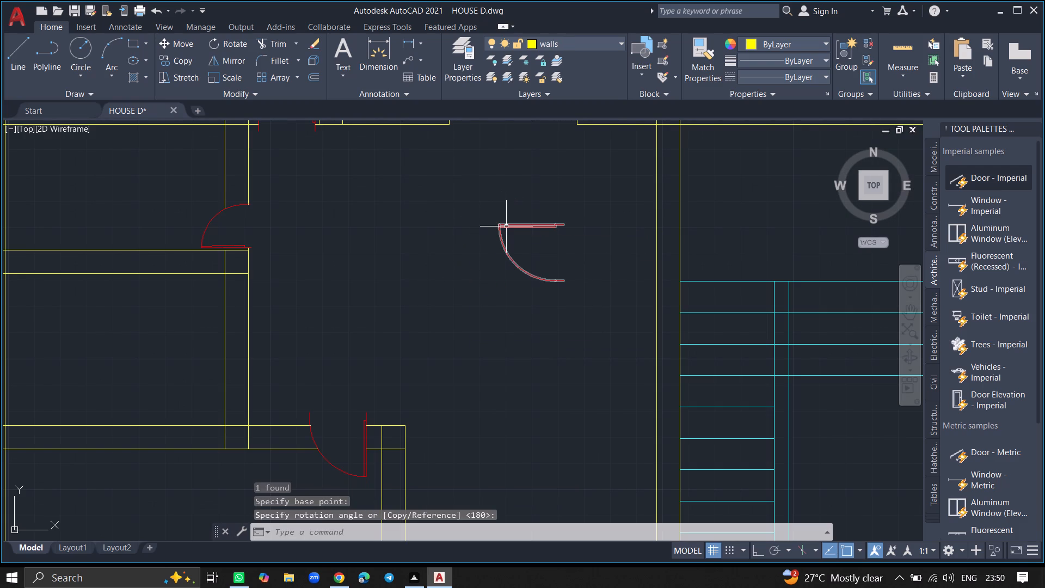
Move the rotated door onto the vertical wall beside the staircase landing, just below the horizontal wall.
{"action": "left_click", "coordinate": [506, 226]}
{"action": "type", "text": "MOVE"}
{"action": "key", "text": "Return"}
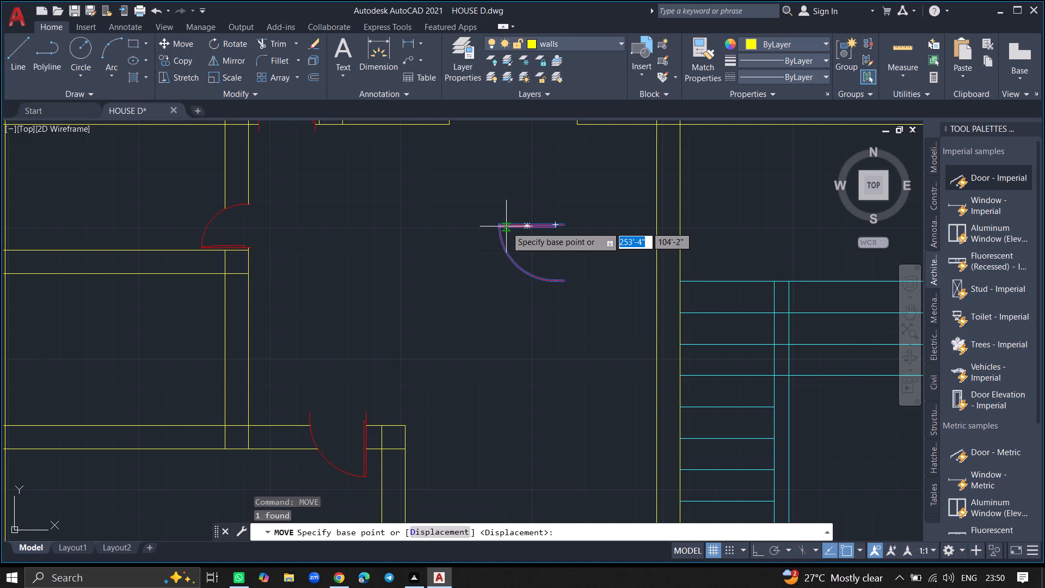
{"action": "left_click", "coordinate": [506, 226]}
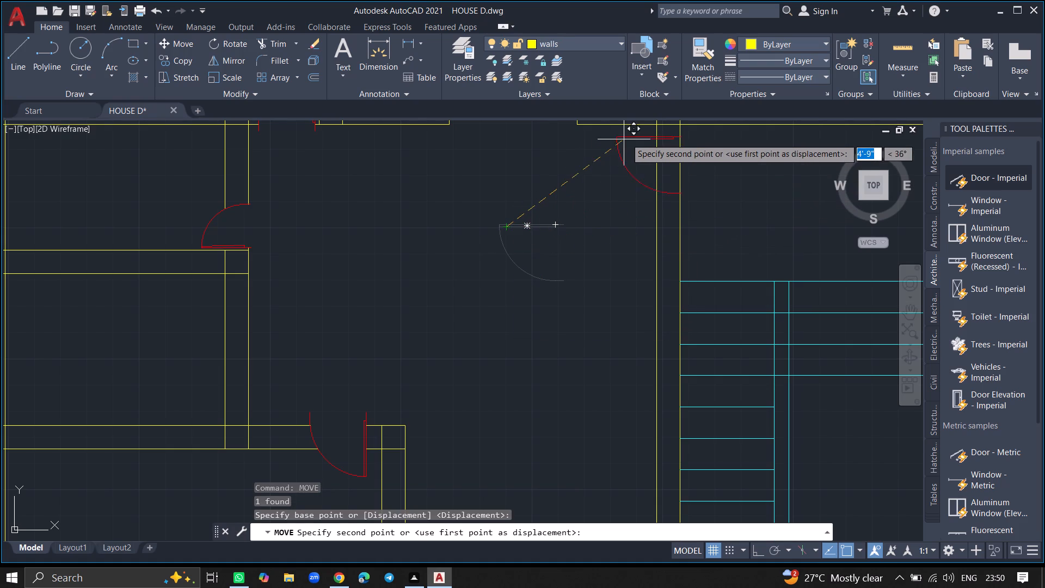
{"action": "left_click", "coordinate": [629, 140]}
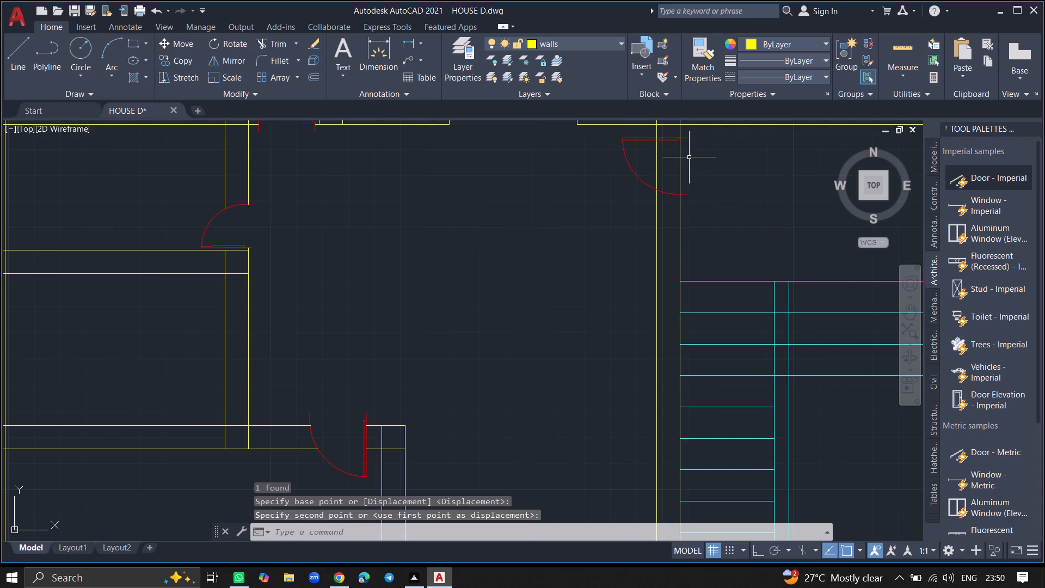
Trim both staircase wall lines within the new door's swing, including the leftover piece inside the leaf, to open the doorway.
{"action": "scroll", "coordinate": [690, 157], "scroll_direction": "up", "scroll_amount": 1, "text": "ctrl"}
{"action": "type", "text": "TRIM"}
{"action": "key", "text": "Return"}
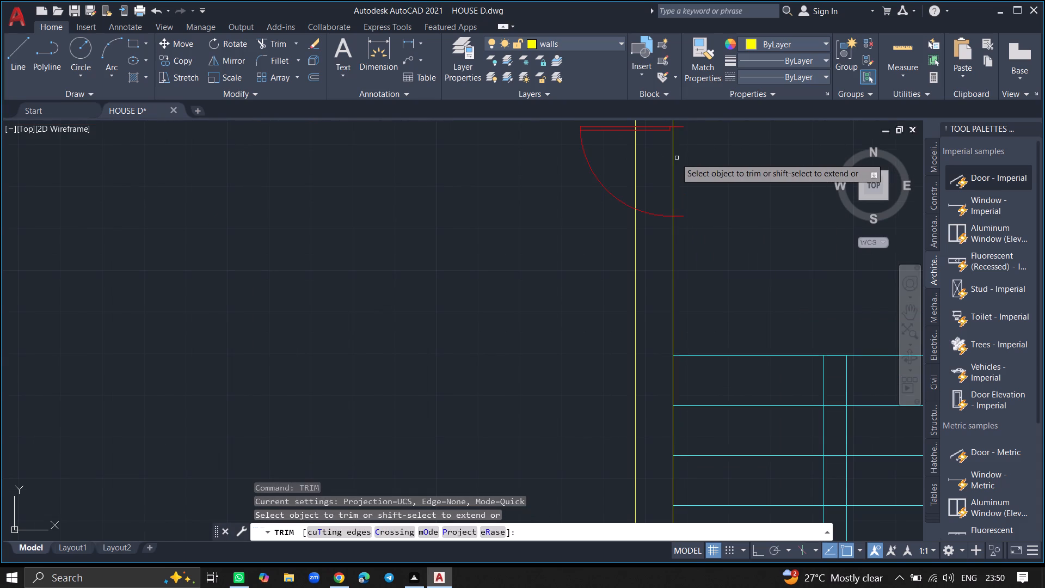
{"action": "left_click", "coordinate": [674, 158]}
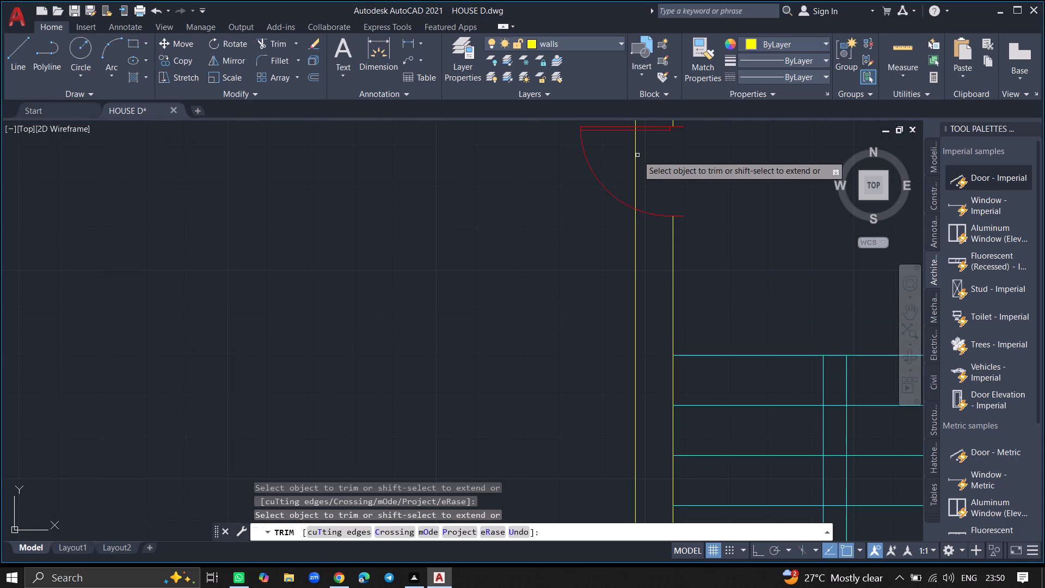
{"action": "left_click", "coordinate": [636, 155]}
{"action": "scroll", "coordinate": [636, 155], "scroll_direction": "down", "scroll_amount": 1, "text": "ctrl"}
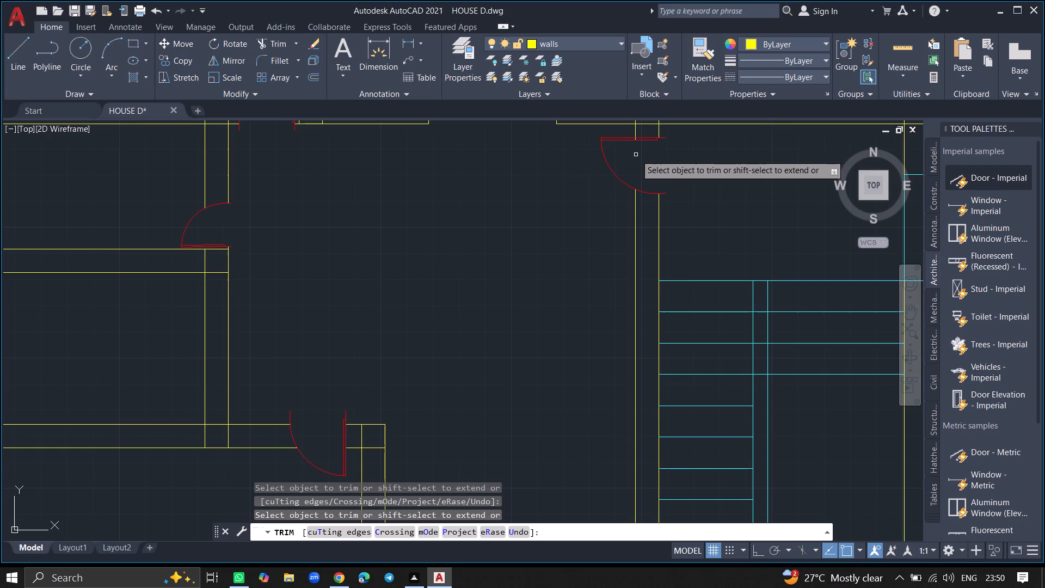
{"action": "scroll", "coordinate": [636, 140], "scroll_direction": "up", "scroll_amount": 5, "text": "ctrl"}
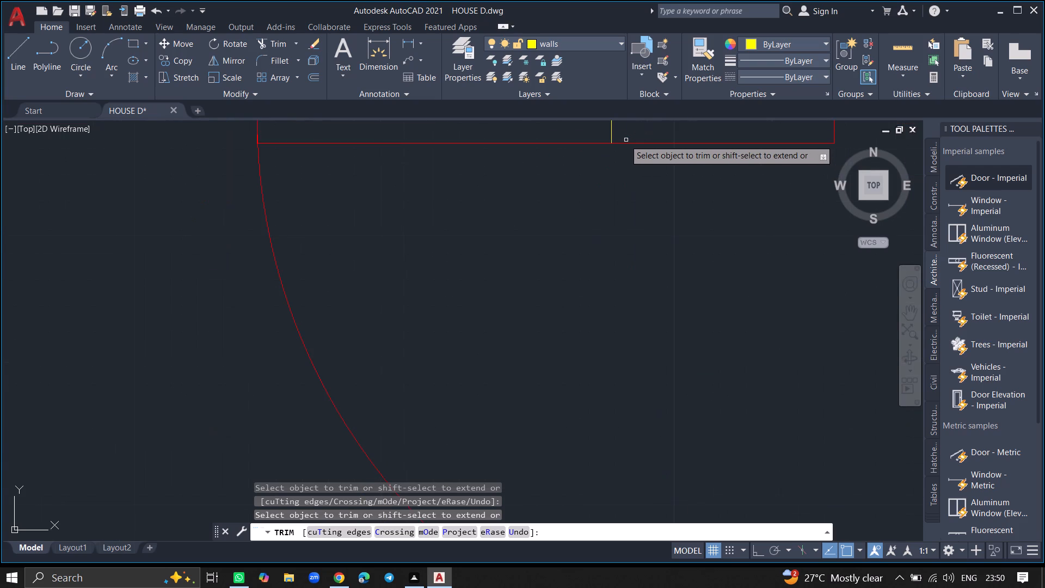
{"action": "left_click", "coordinate": [611, 138]}
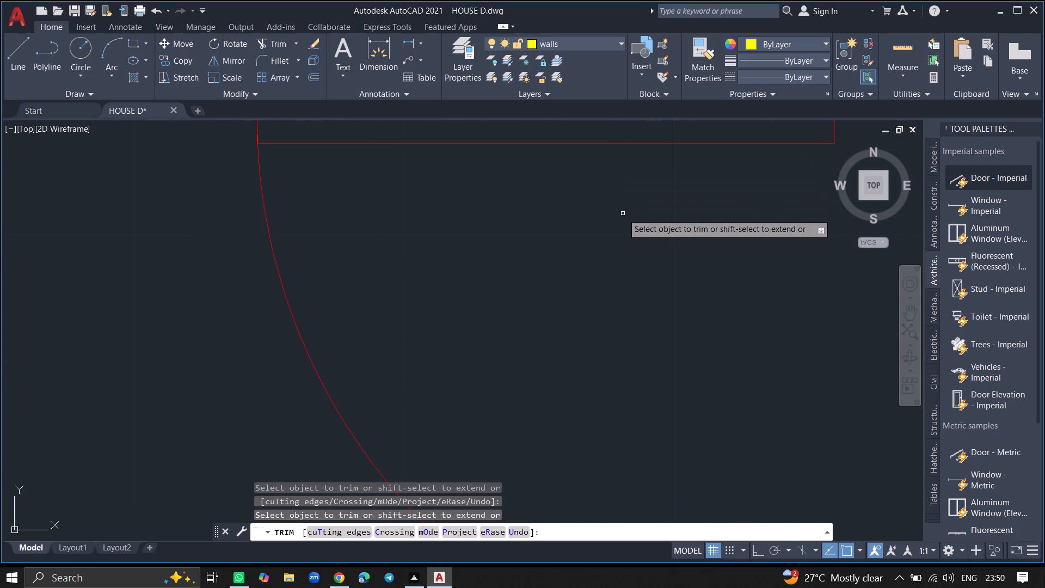
{"action": "scroll", "coordinate": [623, 213], "scroll_direction": "down", "scroll_amount": 3, "text": "ctrl"}
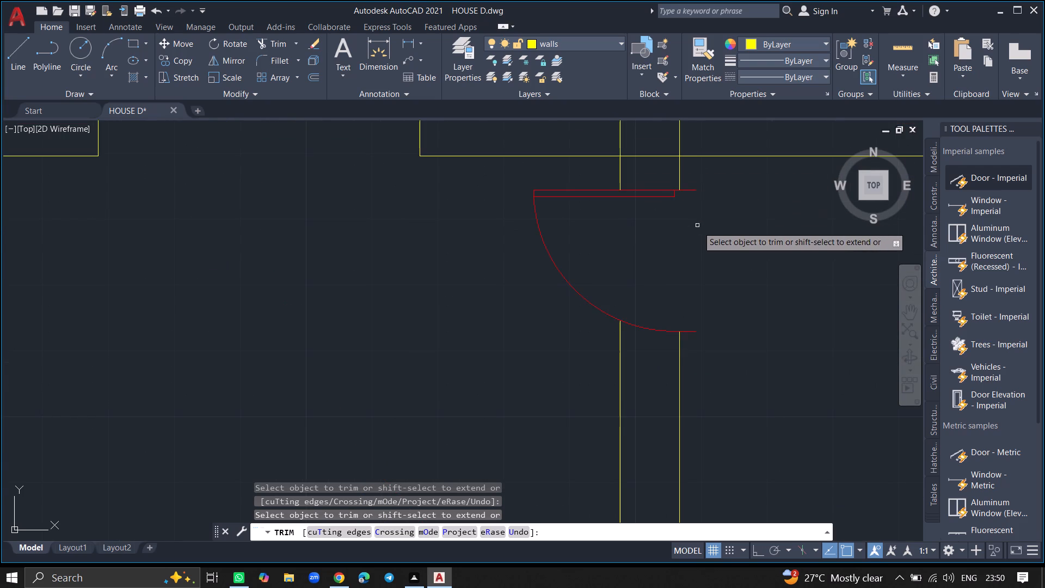
{"action": "key", "text": "Return"}
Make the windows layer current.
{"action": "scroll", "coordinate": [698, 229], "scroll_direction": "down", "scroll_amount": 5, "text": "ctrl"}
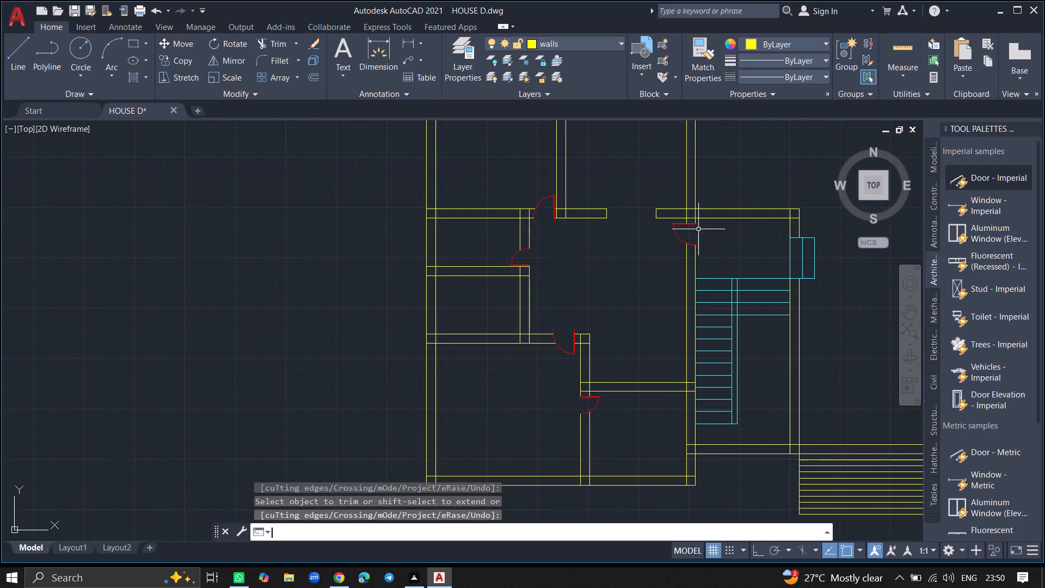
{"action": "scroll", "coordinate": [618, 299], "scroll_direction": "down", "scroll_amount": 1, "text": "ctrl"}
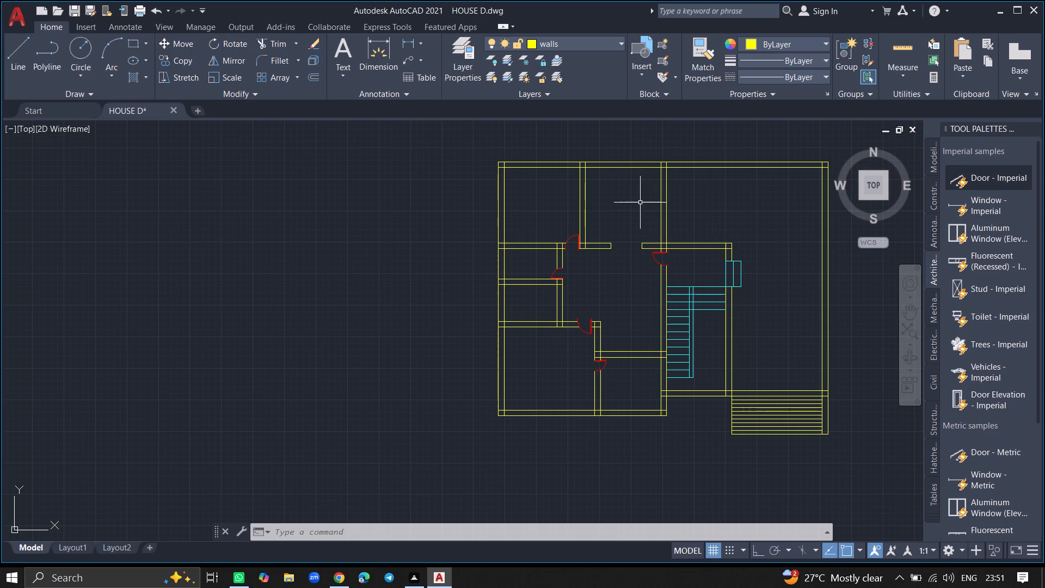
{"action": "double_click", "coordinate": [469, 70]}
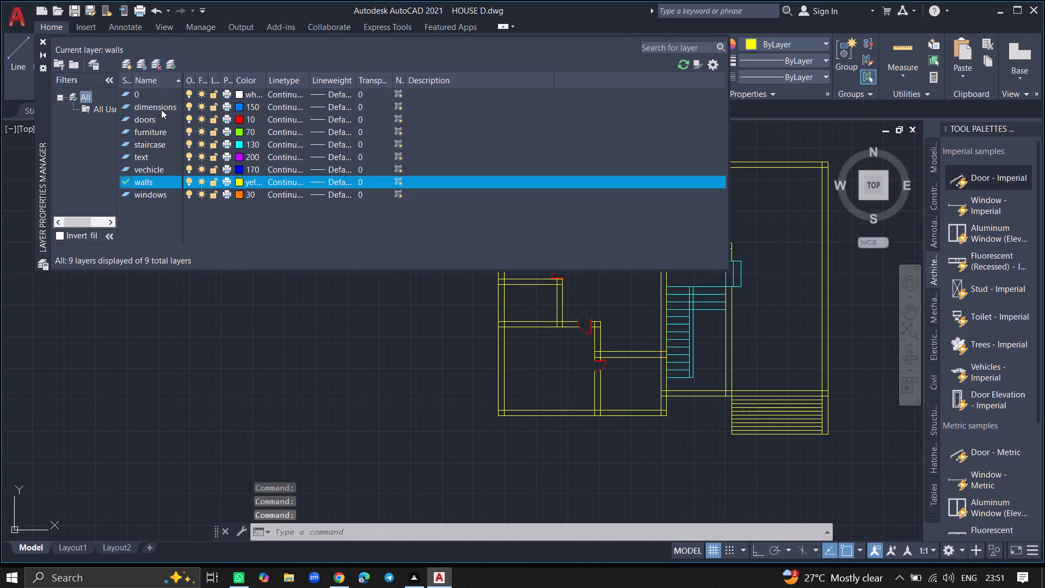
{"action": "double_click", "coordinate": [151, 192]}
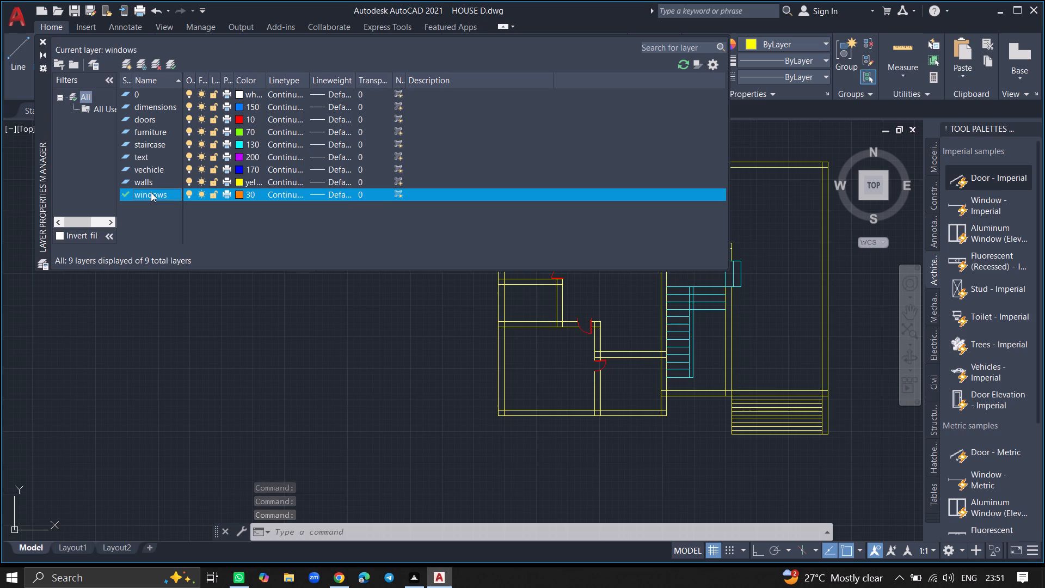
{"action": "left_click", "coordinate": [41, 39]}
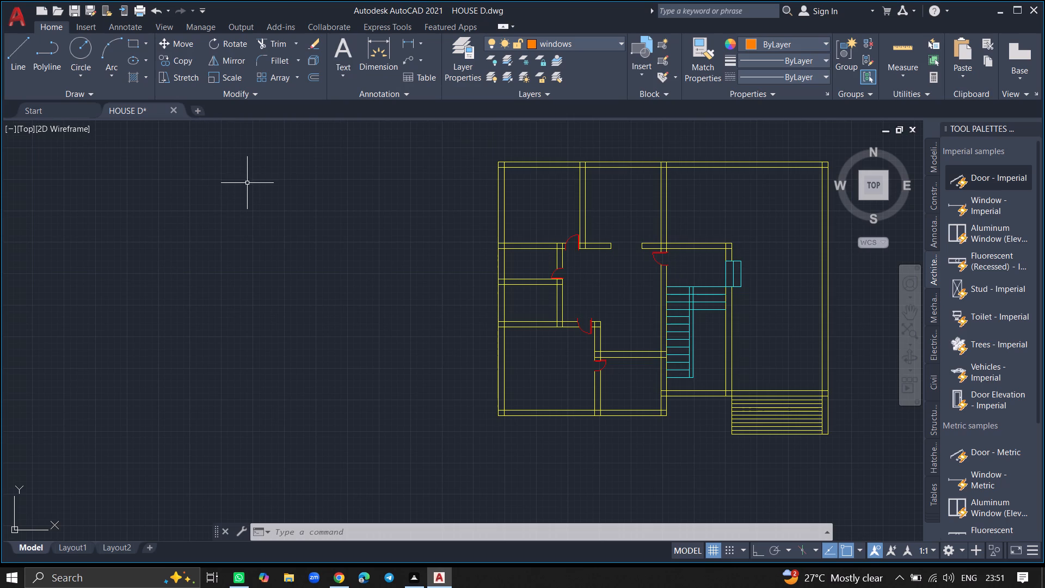
Make the doors layer current.
{"action": "double_click", "coordinate": [450, 52]}
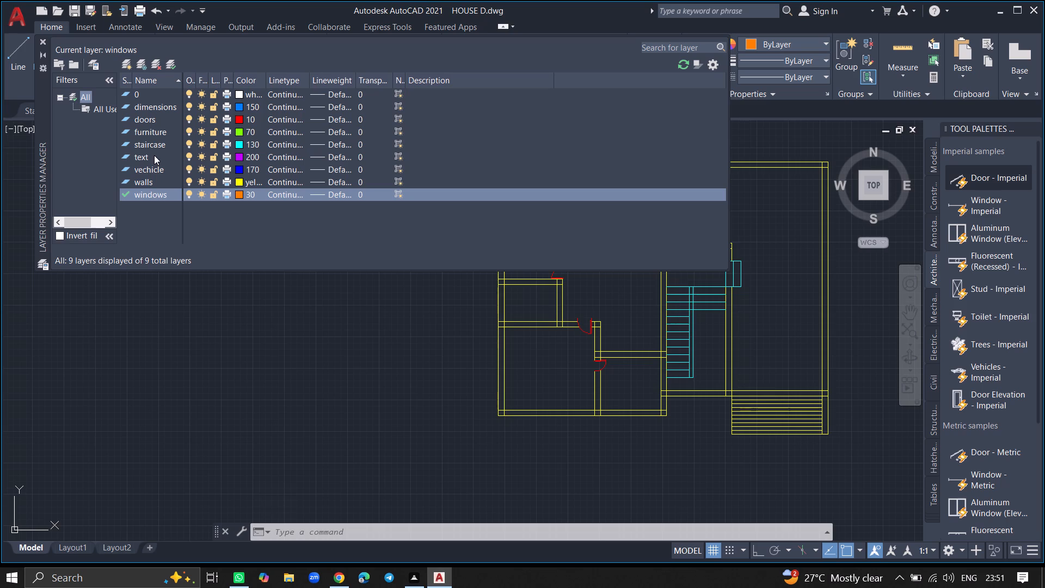
{"action": "double_click", "coordinate": [147, 119]}
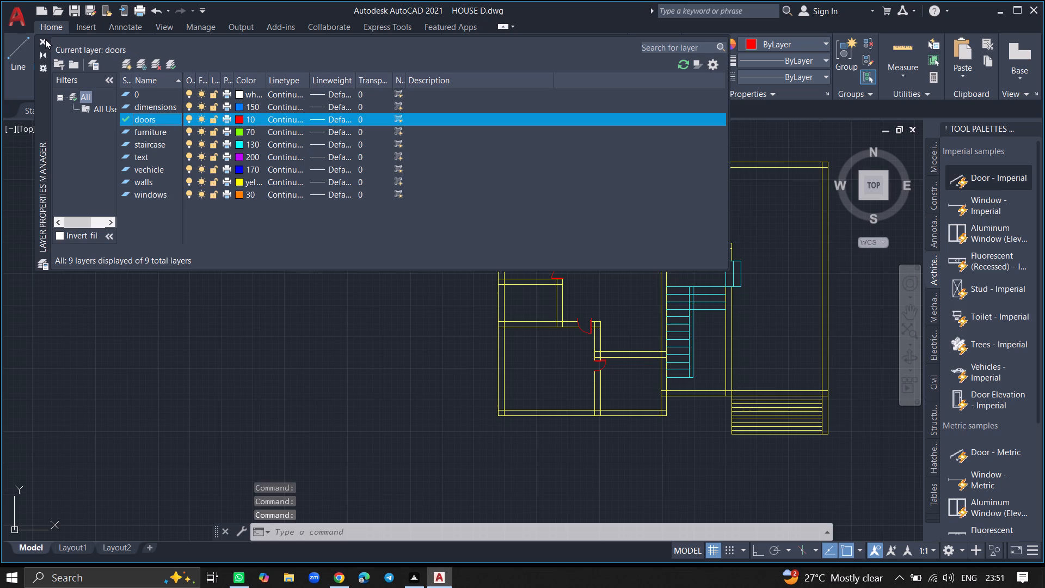
{"action": "left_click", "coordinate": [45, 40]}
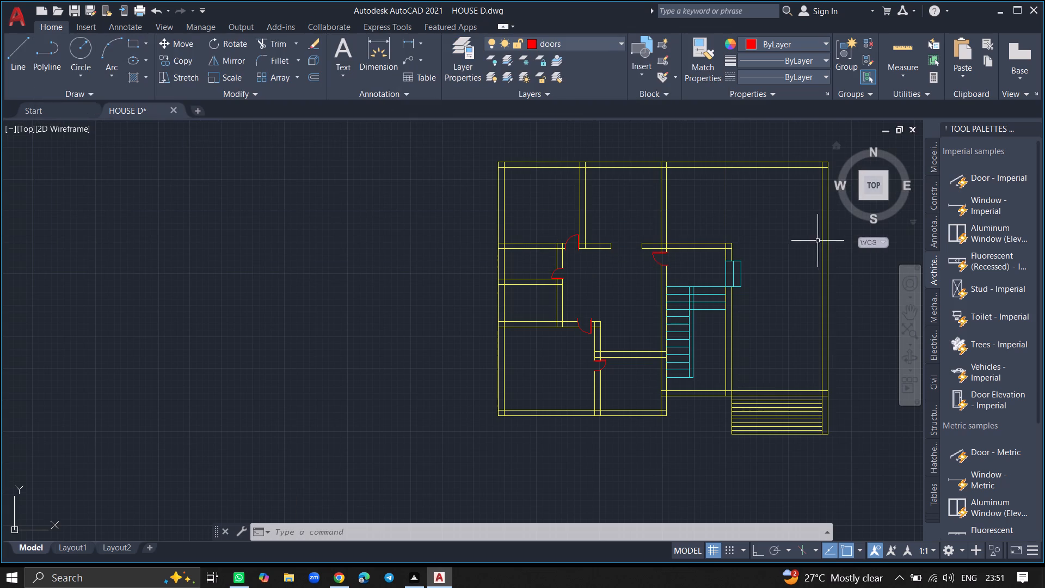
{"action": "scroll", "coordinate": [567, 290], "scroll_direction": "up", "scroll_amount": 6, "text": "ctrl"}
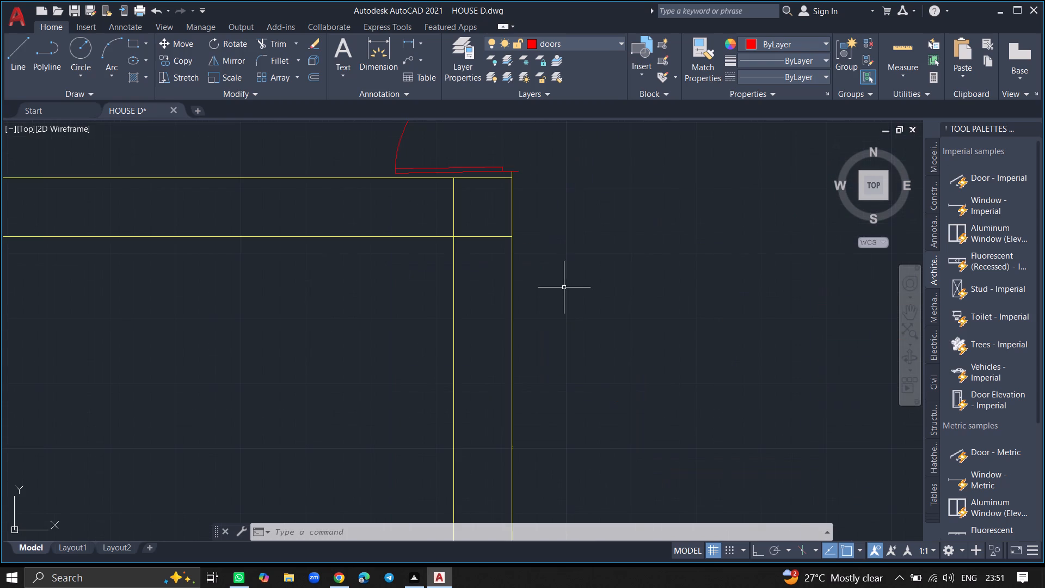
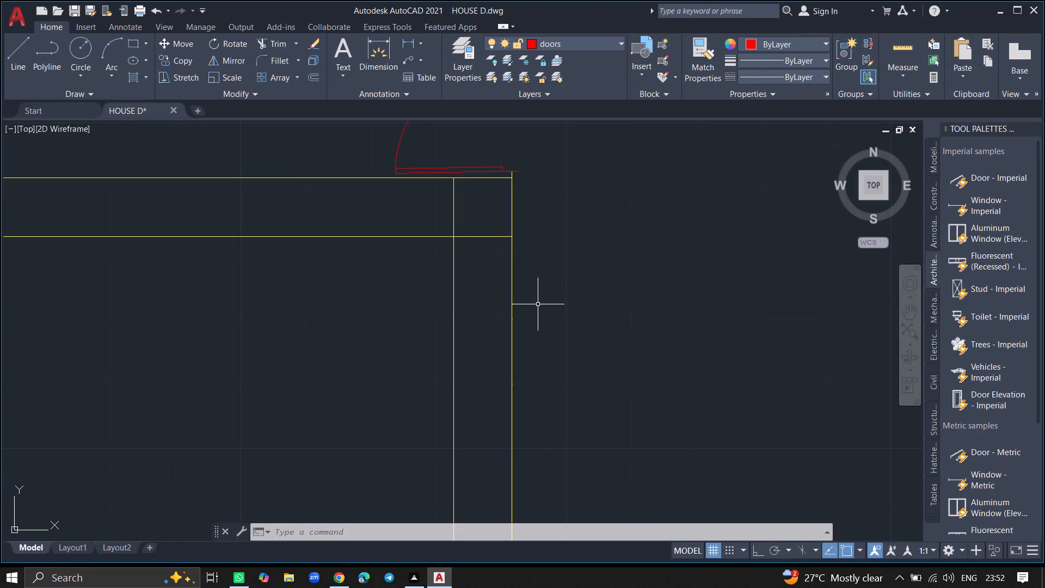
Copy the door about 5'-5" straight down the same wall, placing it just above the next wall junction.
{"action": "left_click", "coordinate": [482, 171]}
{"action": "type", "text": "COPY"}
{"action": "key", "text": "Return"}
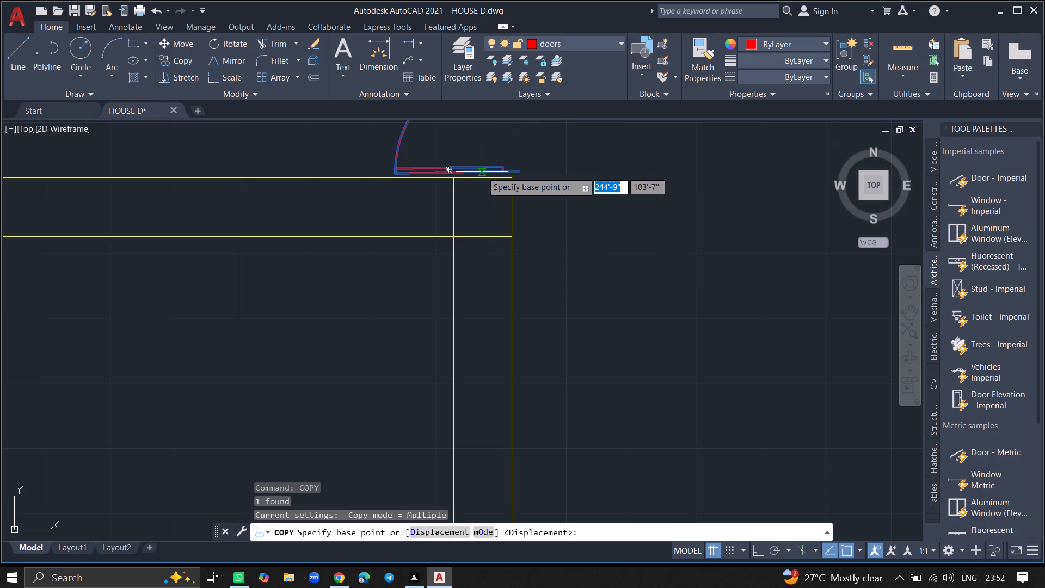
{"action": "left_click", "coordinate": [482, 171]}
{"action": "scroll", "coordinate": [452, 285], "scroll_direction": "down", "scroll_amount": 1, "text": "ctrl"}
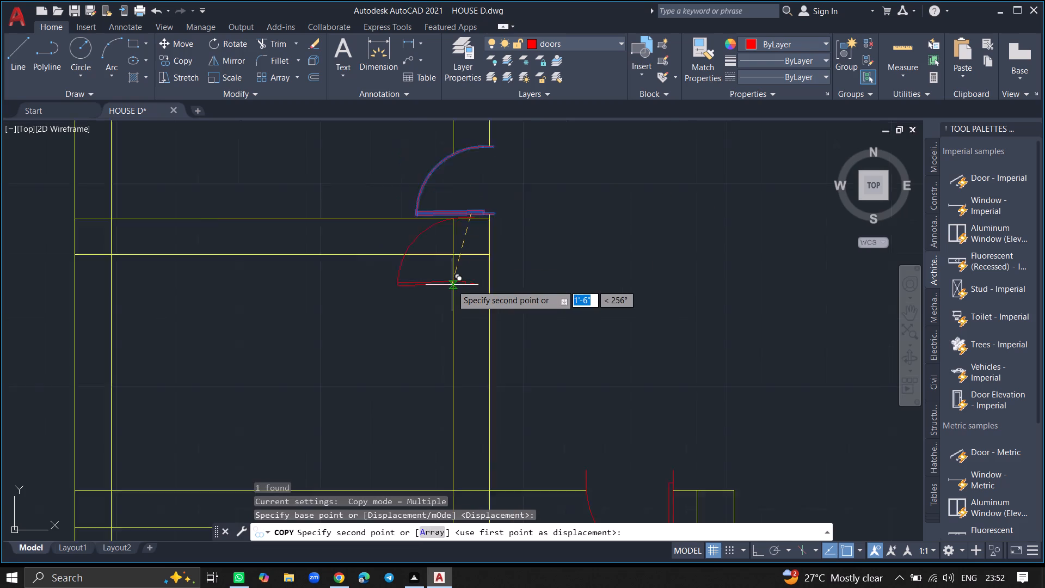
{"action": "scroll", "coordinate": [452, 285], "scroll_direction": "down", "scroll_amount": 2, "text": "ctrl"}
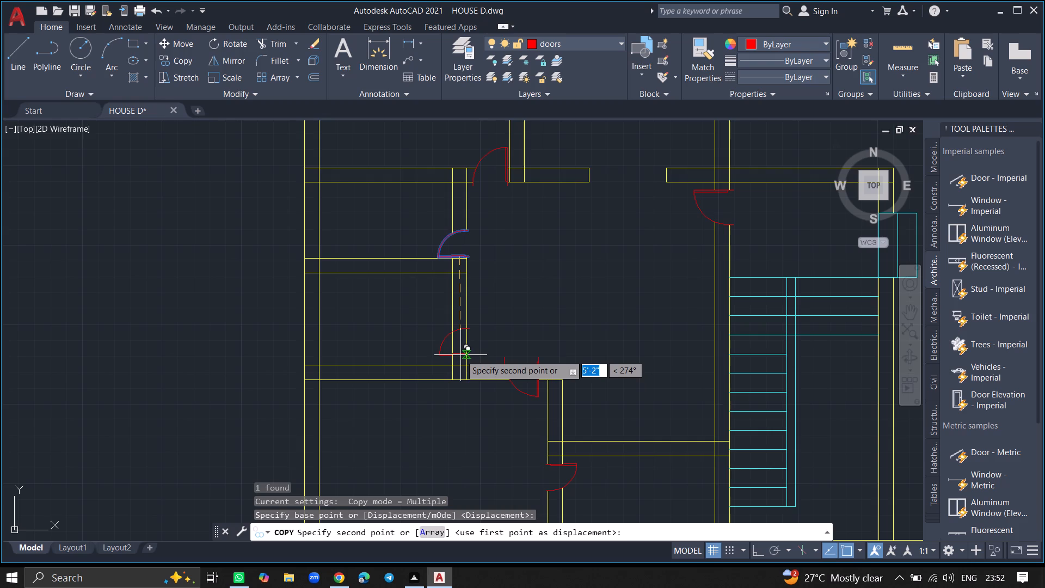
{"action": "scroll", "coordinate": [460, 354], "scroll_direction": "up", "scroll_amount": 2, "text": "ctrl"}
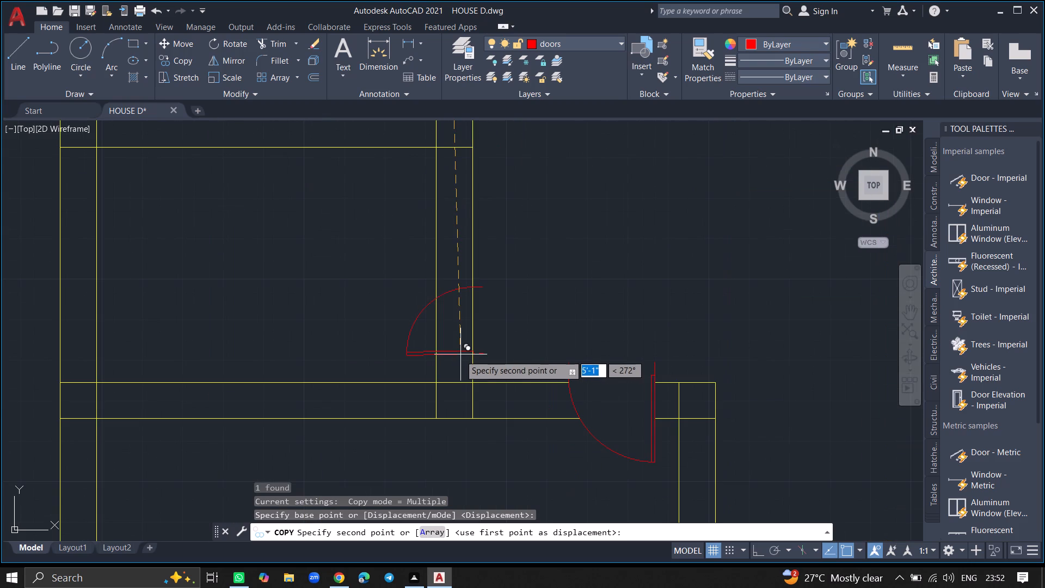
{"action": "left_click", "coordinate": [458, 372]}
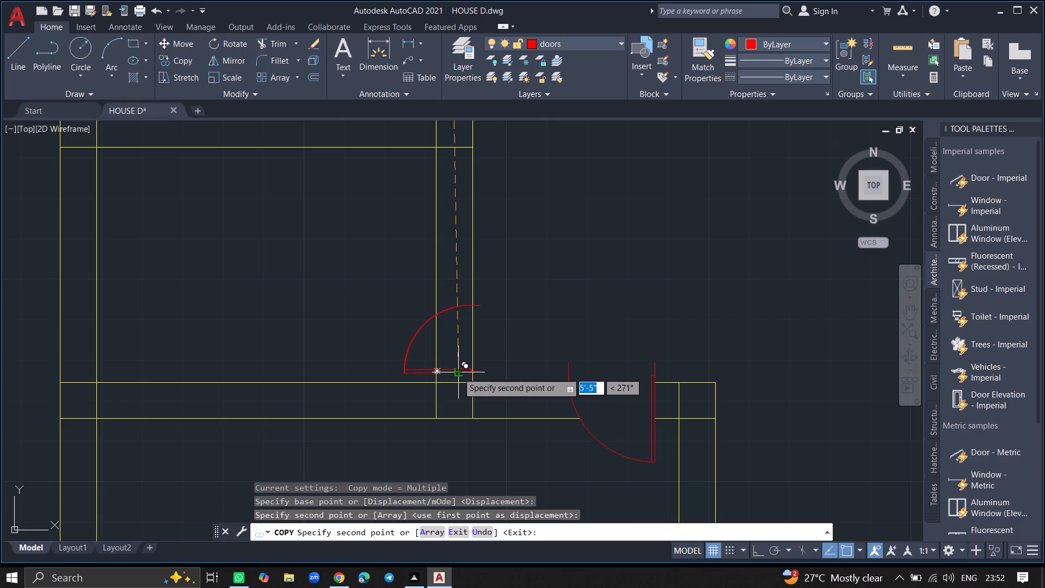
{"action": "key", "text": "Return"}
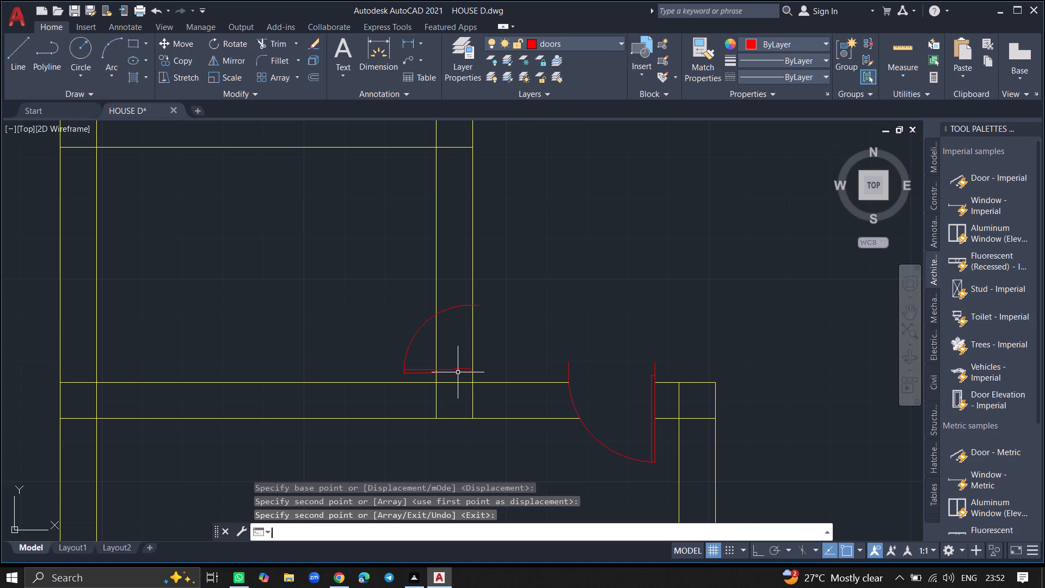
Trim both wall lines across the copied door's opening.
{"action": "type", "text": "TRIM"}
{"action": "key", "text": "Return"}
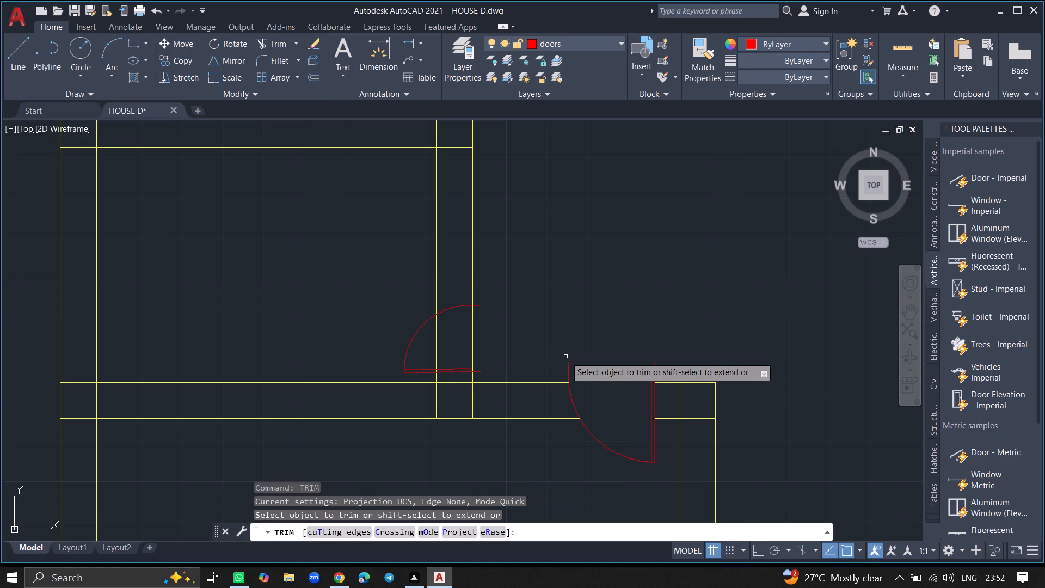
{"action": "left_click", "coordinate": [472, 348]}
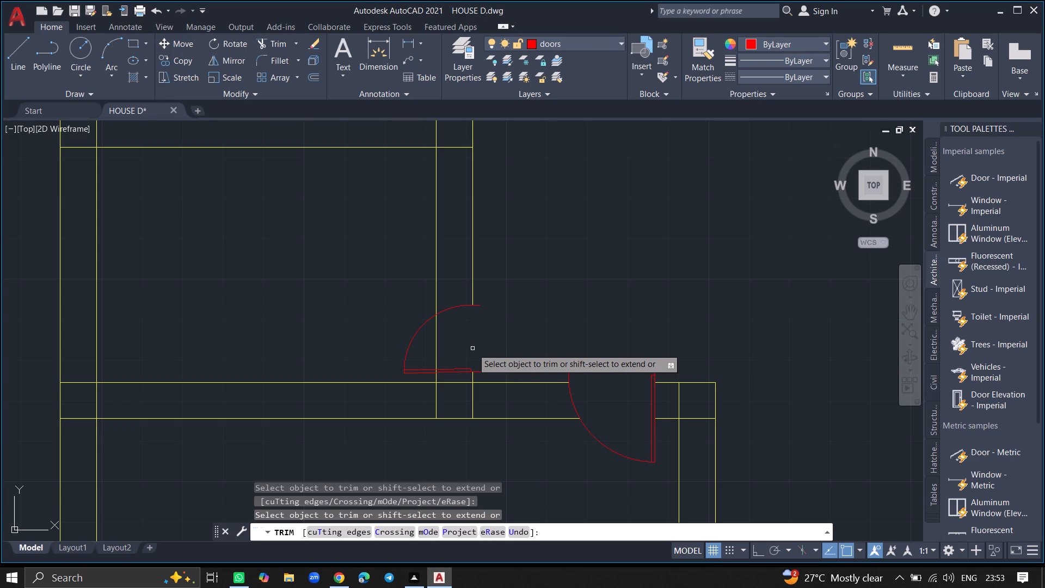
{"action": "left_click", "coordinate": [437, 353]}
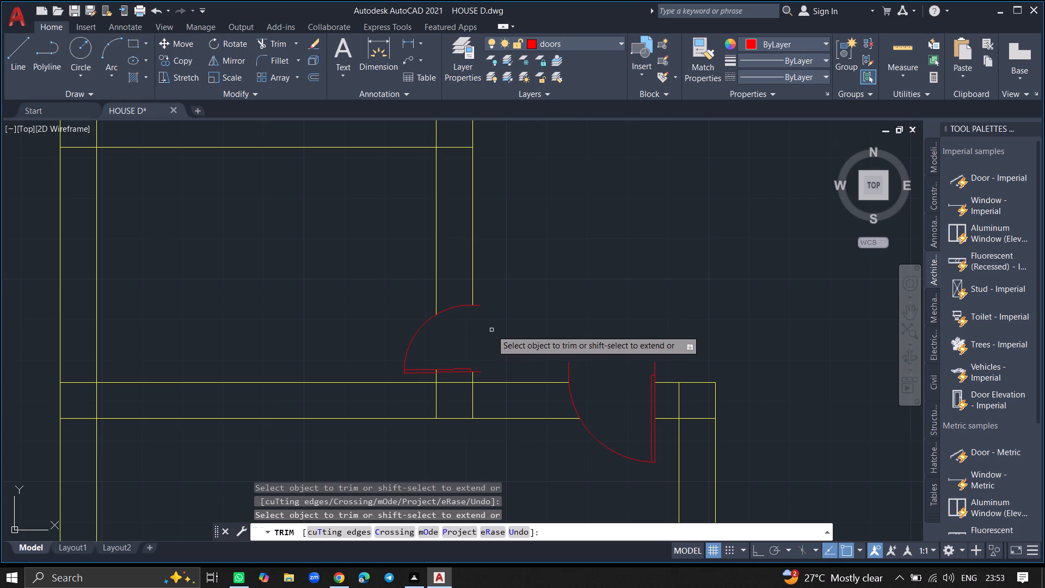
{"action": "key", "text": "Return"}
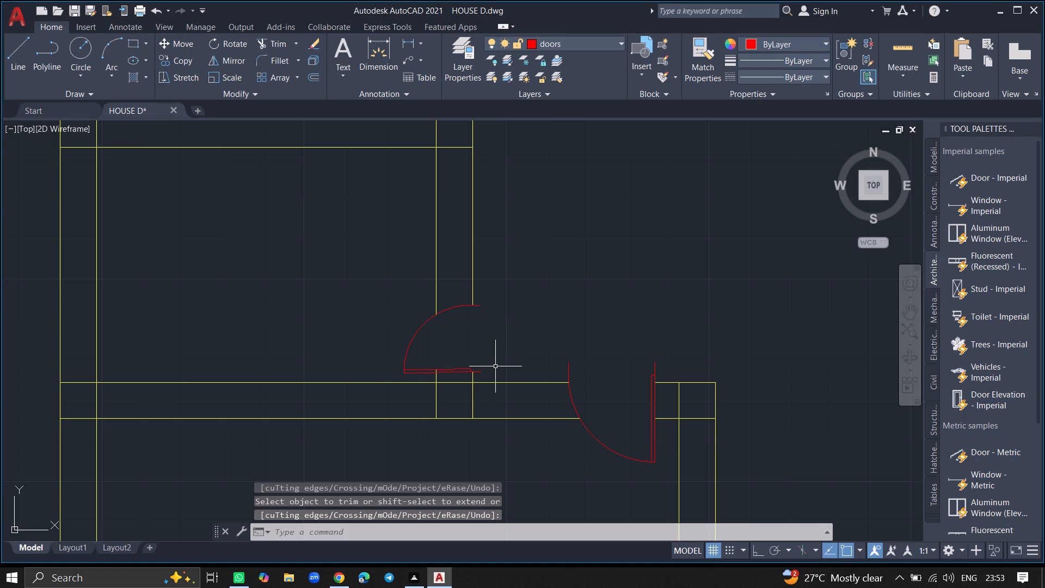
Make vechicle the current layer.
{"action": "scroll", "coordinate": [570, 315], "scroll_direction": "down", "scroll_amount": 2, "text": "ctrl"}
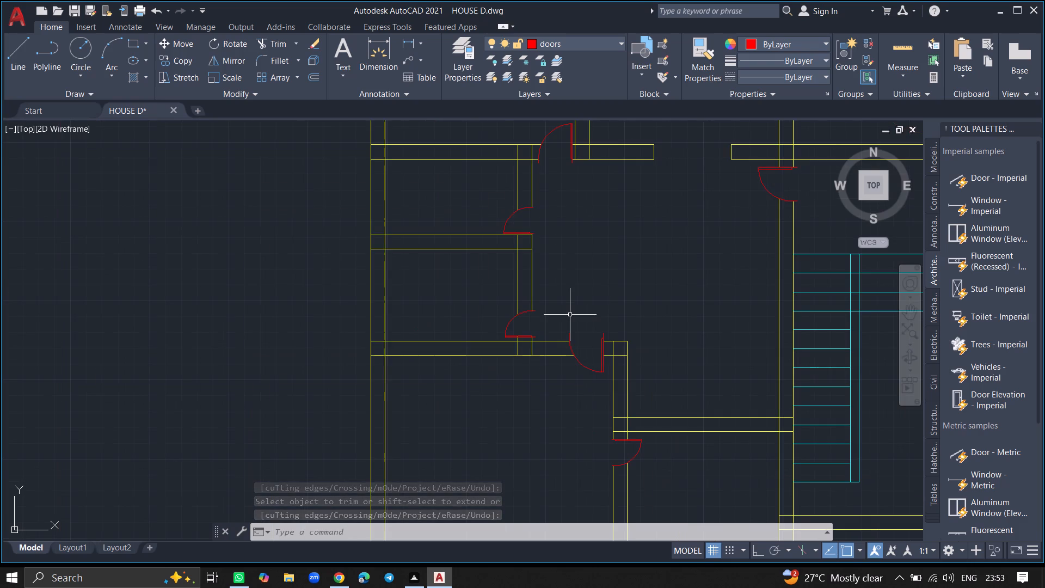
{"action": "scroll", "coordinate": [589, 256], "scroll_direction": "down", "scroll_amount": 4, "text": "ctrl"}
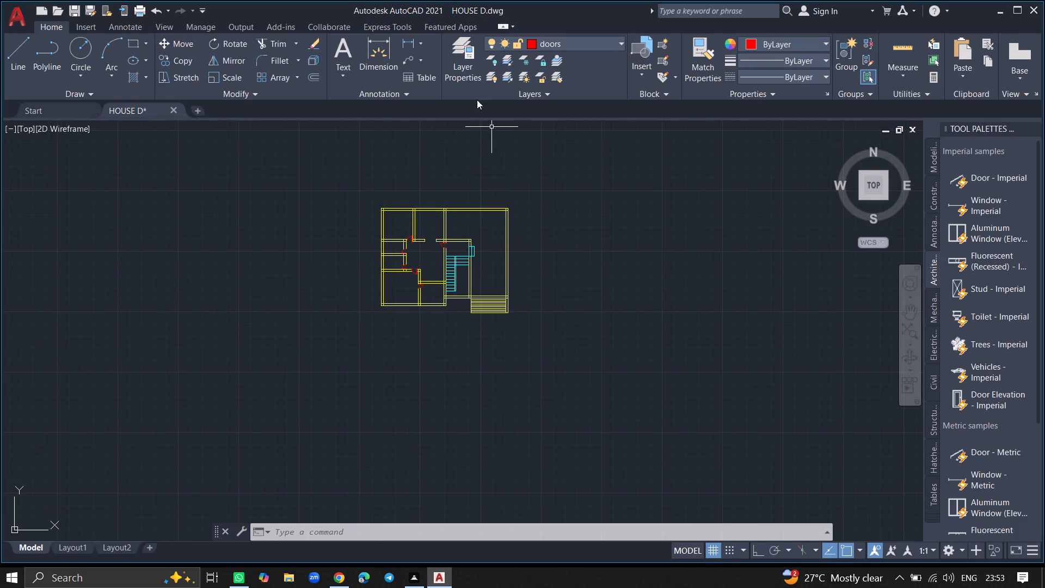
{"action": "double_click", "coordinate": [462, 72]}
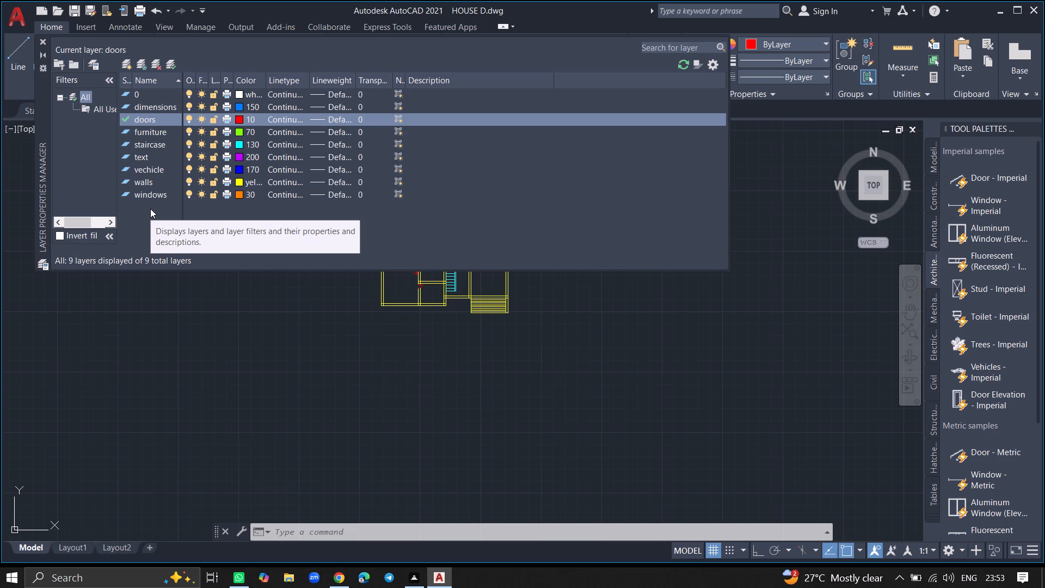
{"action": "double_click", "coordinate": [145, 171]}
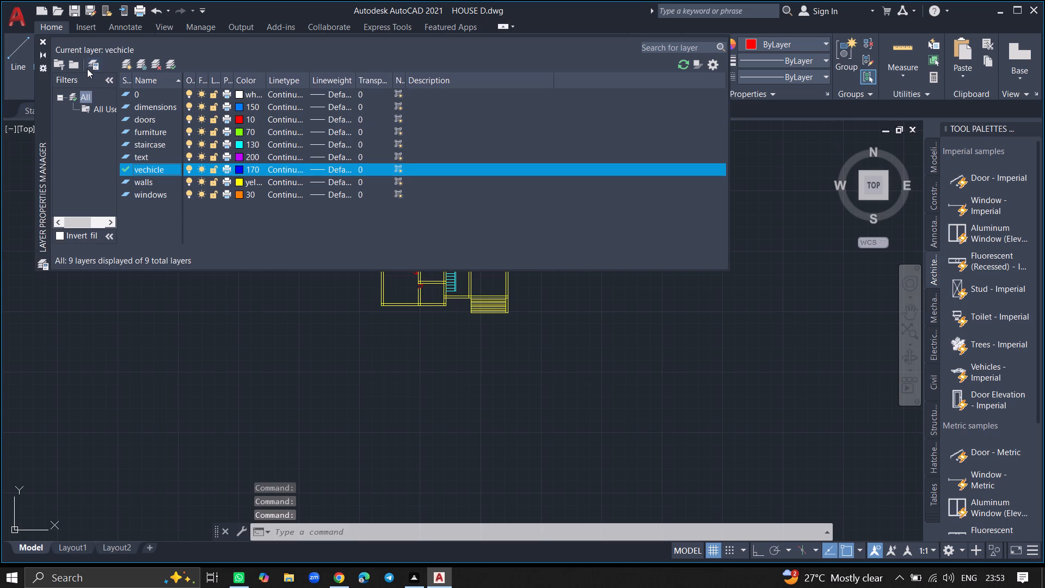
{"action": "left_click", "coordinate": [42, 38]}
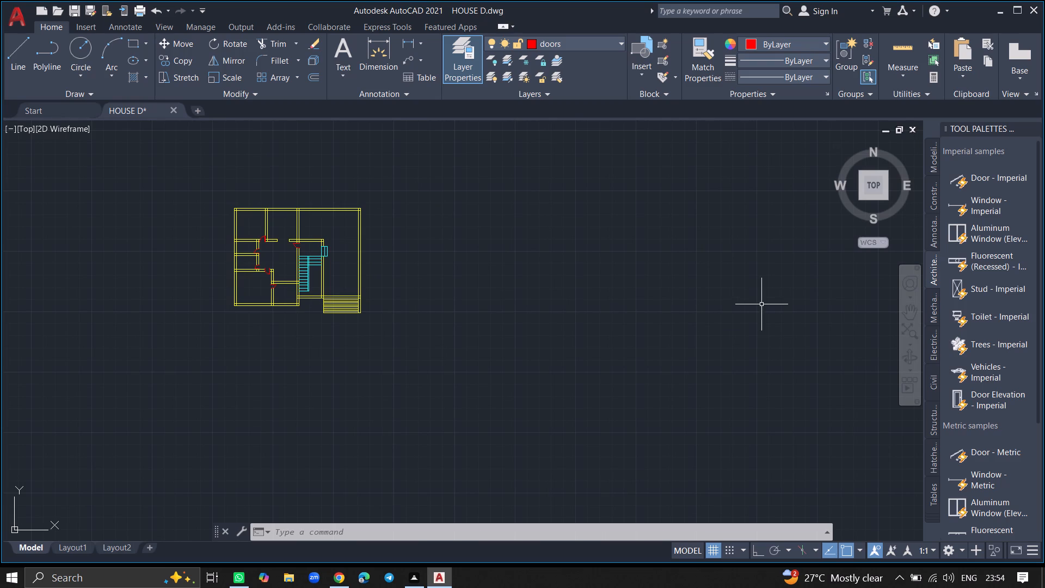
Insert the Vehicles - Imperial block with its insertion point below and to the west of the floor plan.
{"action": "left_click", "coordinate": [992, 367]}
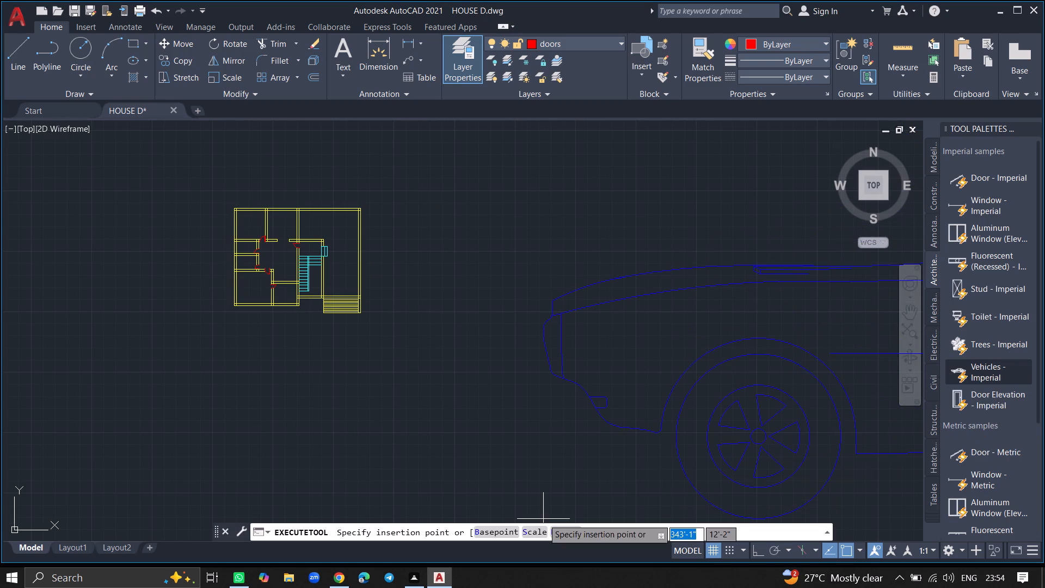
{"action": "left_click", "coordinate": [67, 518]}
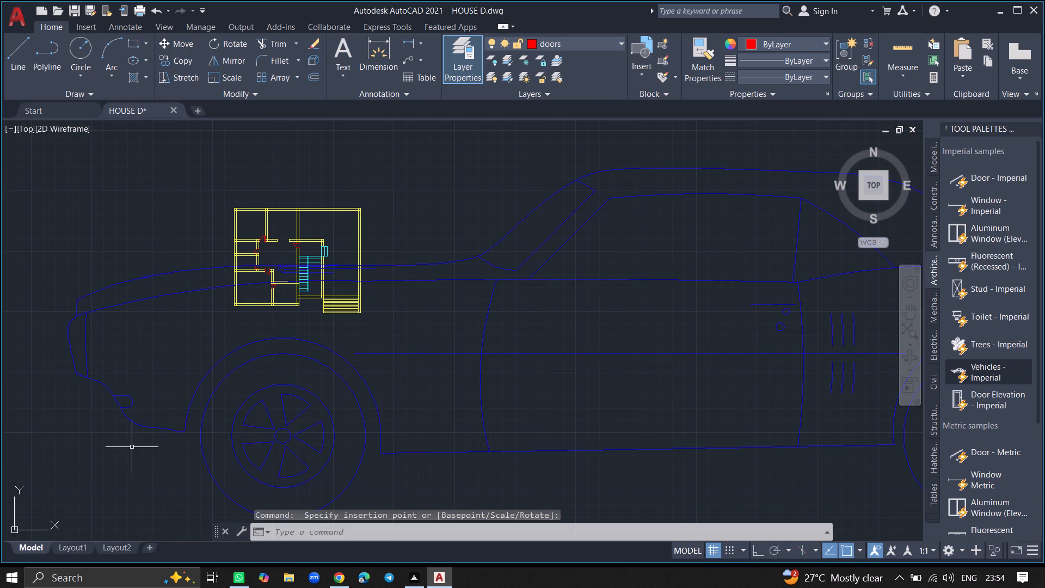
Scale the car down from a base point on its front bumper to slightly under half the house plan's width.
{"action": "left_click", "coordinate": [142, 426]}
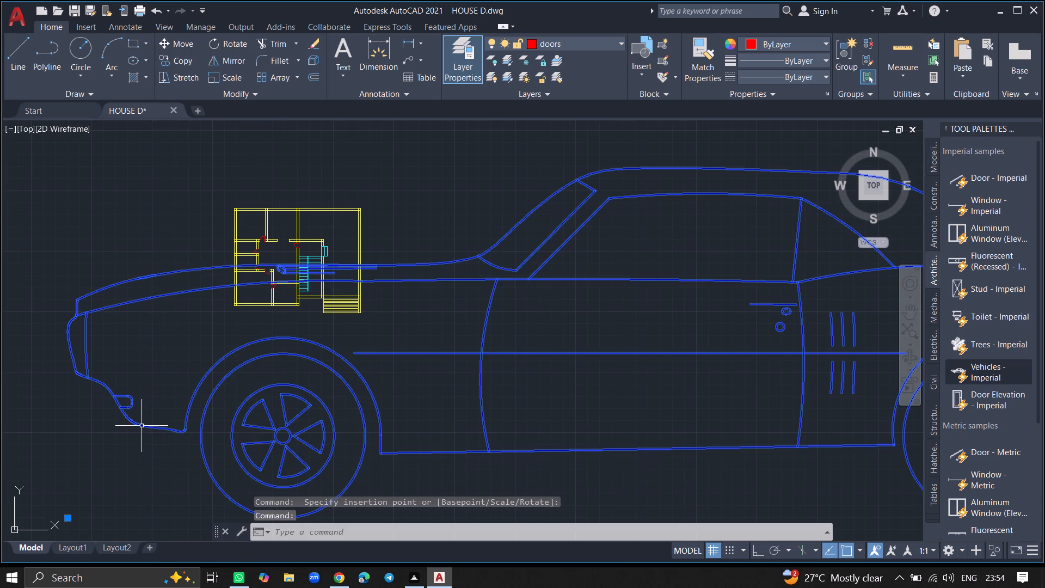
{"action": "type", "text": "SC"}
{"action": "key", "text": "Return"}
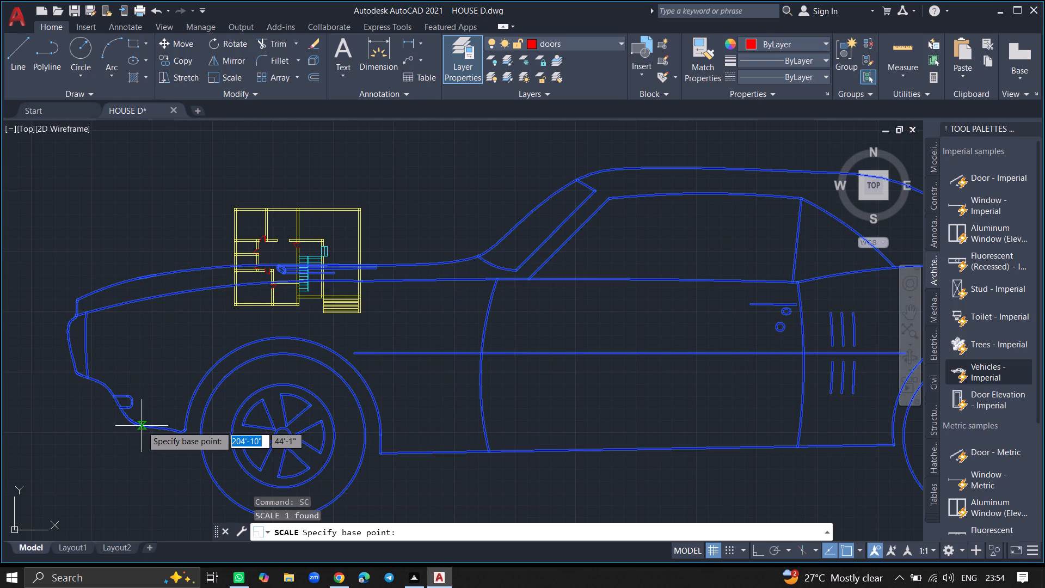
{"action": "left_click", "coordinate": [142, 426]}
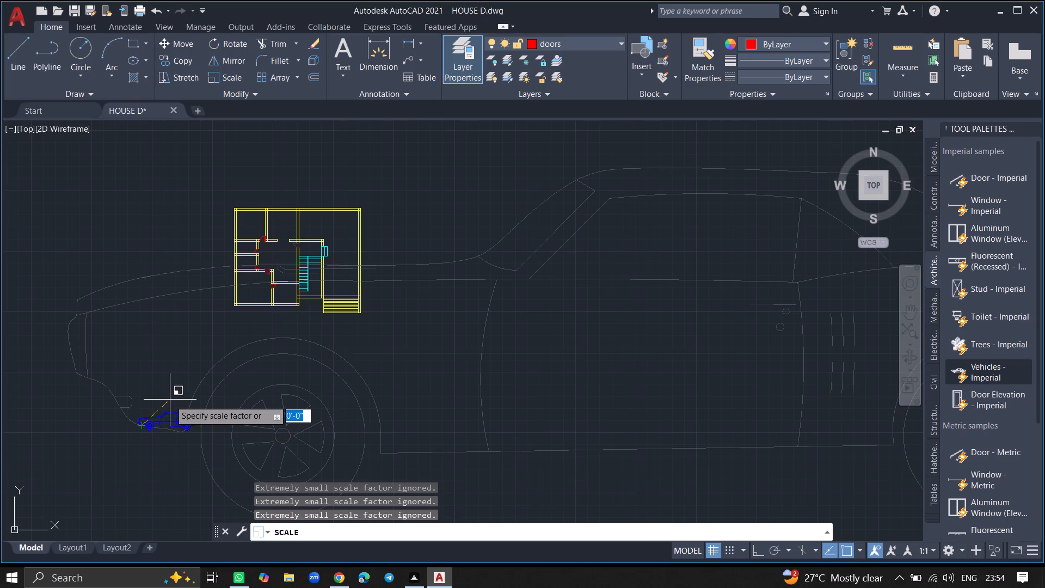
{"action": "left_click", "coordinate": [170, 403]}
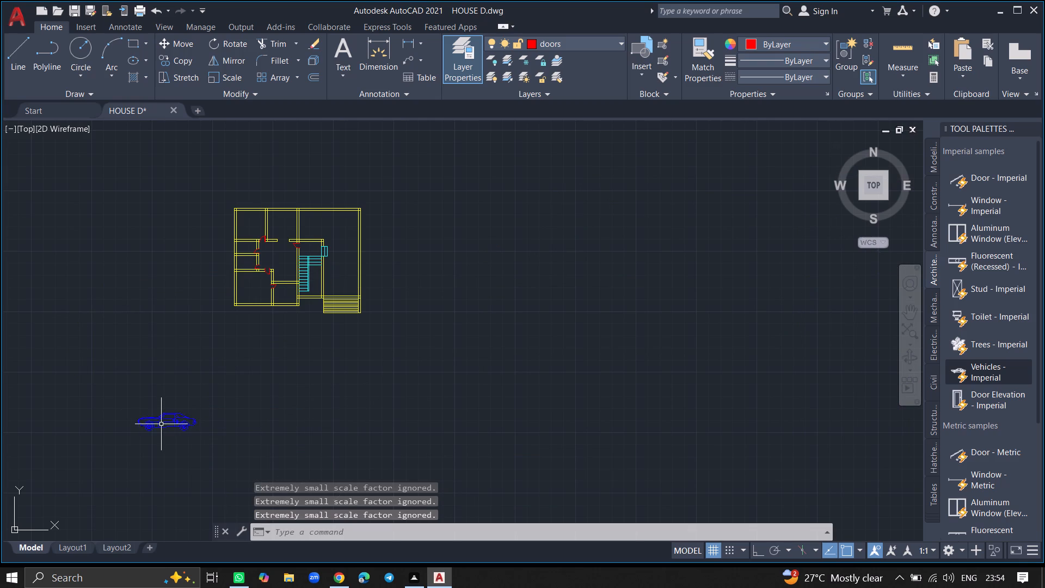
Switch the vehicle block's view to Sports Car (Top).
{"action": "scroll", "coordinate": [161, 427], "scroll_direction": "up", "scroll_amount": 5, "text": "ctrl"}
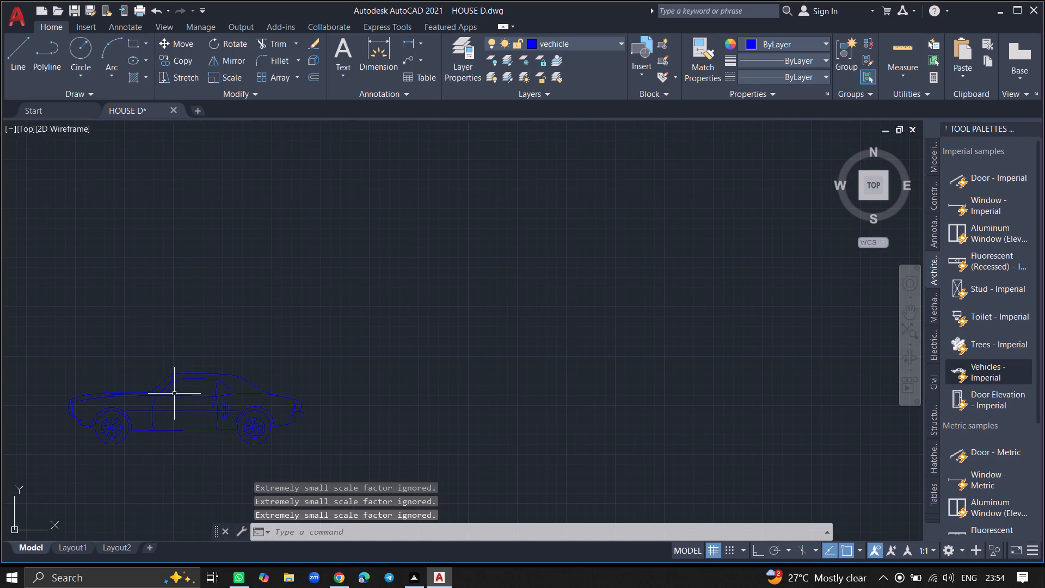
{"action": "left_click", "coordinate": [174, 394]}
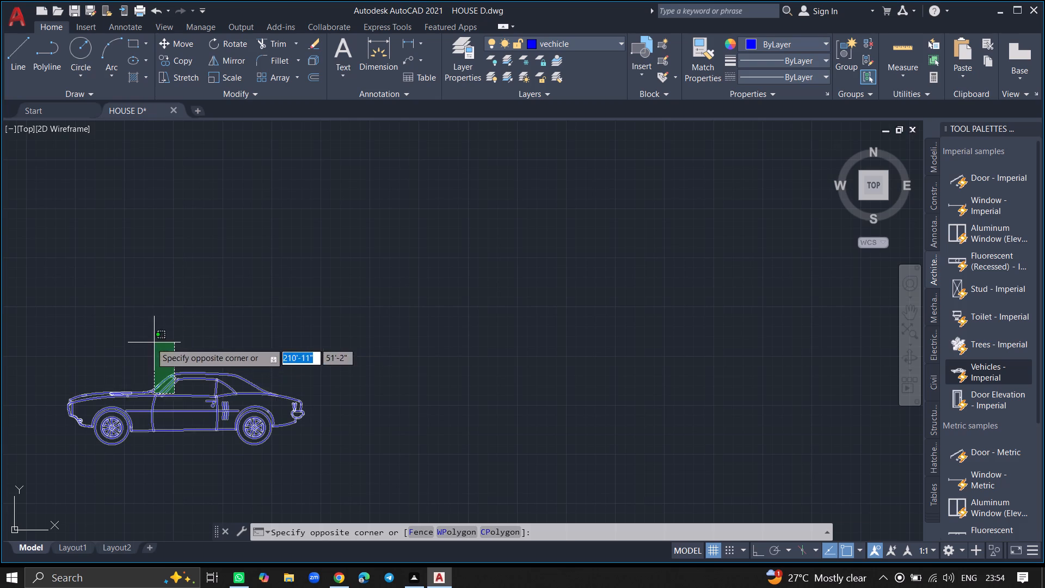
{"action": "left_click", "coordinate": [81, 419]}
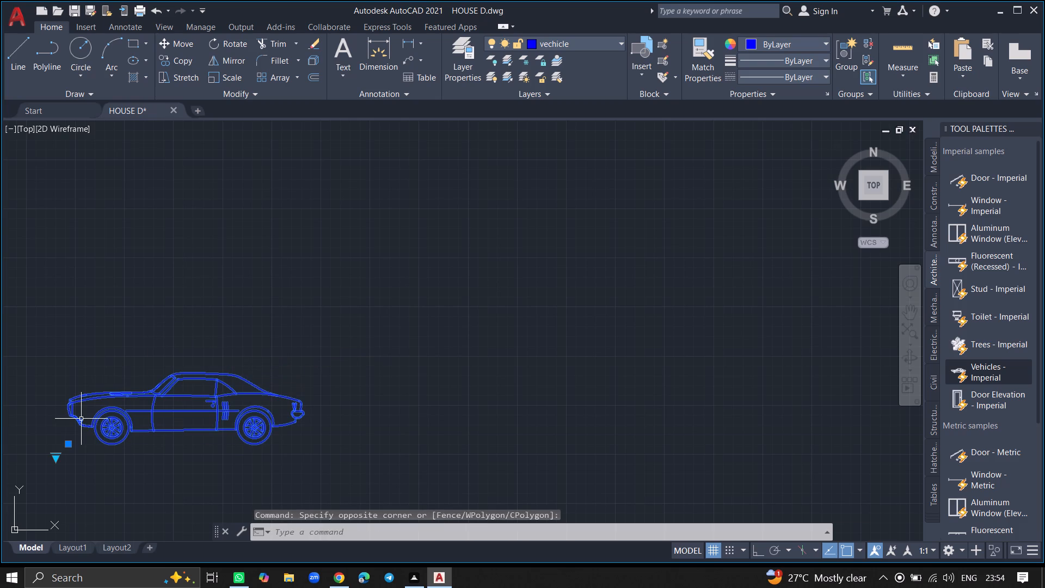
{"action": "left_click", "coordinate": [57, 457]}
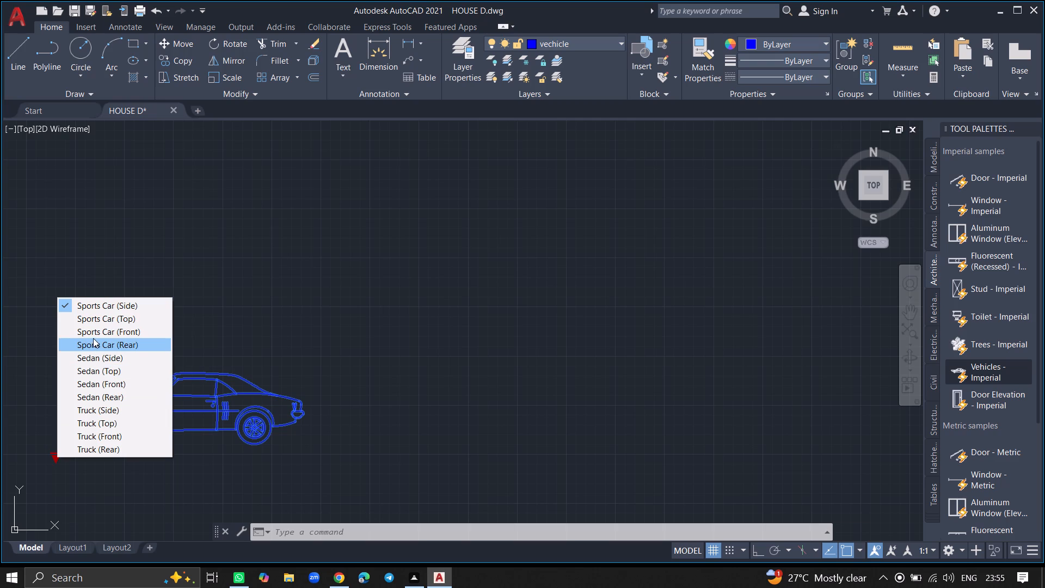
{"action": "left_click", "coordinate": [95, 323]}
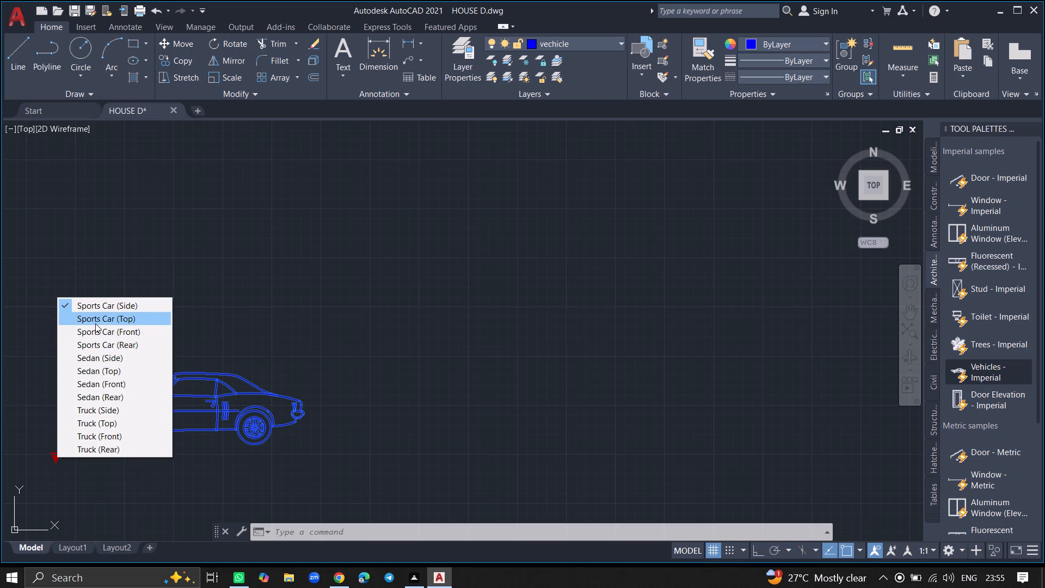
{"action": "key", "text": "Escape"}
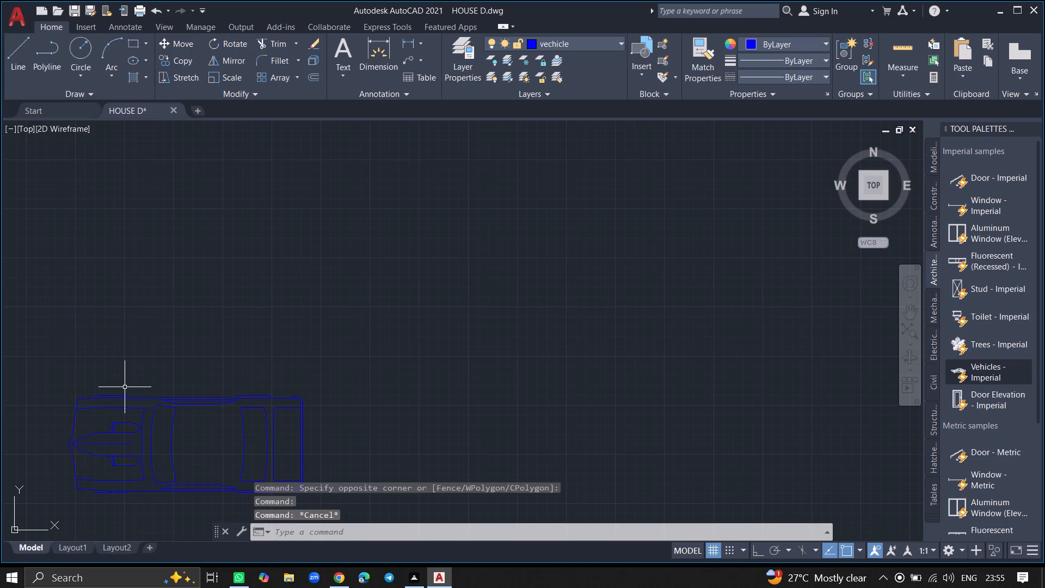
Rotate the top-view sports car by 90 degrees about a point on its front part.
{"action": "scroll", "coordinate": [125, 387], "scroll_direction": "down", "scroll_amount": 3, "text": "ctrl"}
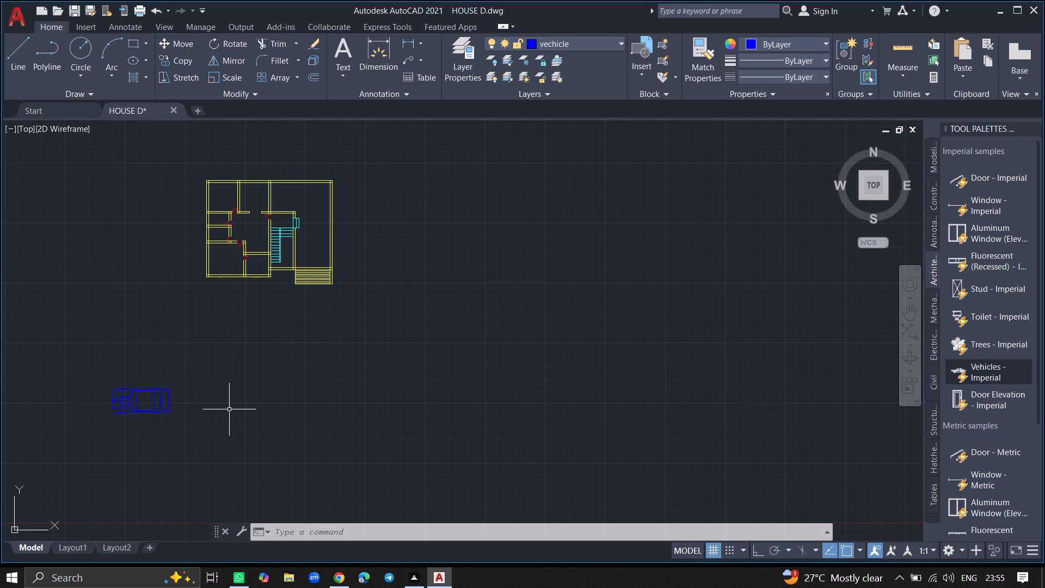
{"action": "left_click", "coordinate": [179, 377]}
{"action": "left_click", "coordinate": [75, 422]}
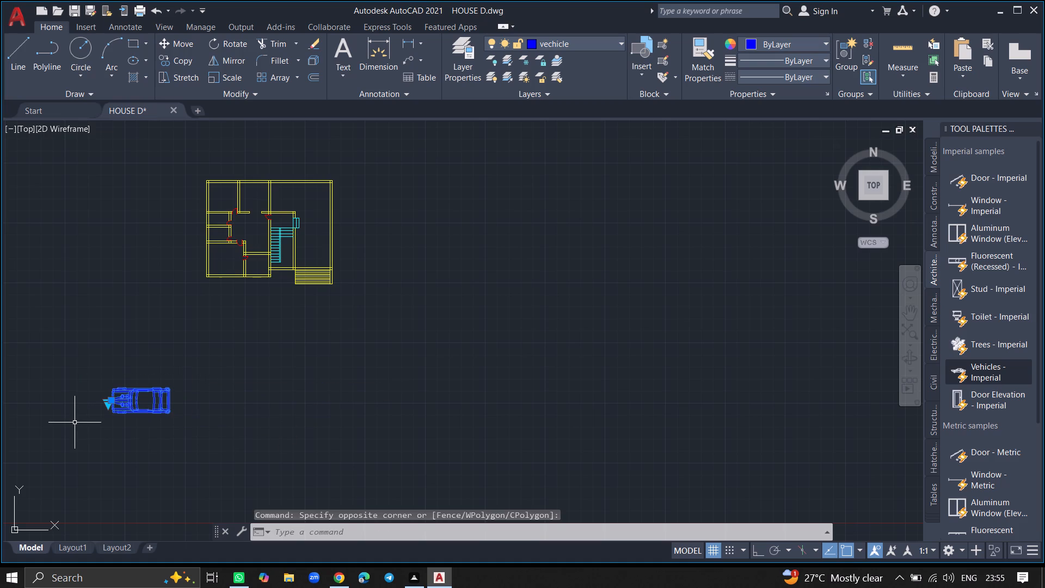
{"action": "type", "text": "RO"}
{"action": "key", "text": "Return"}
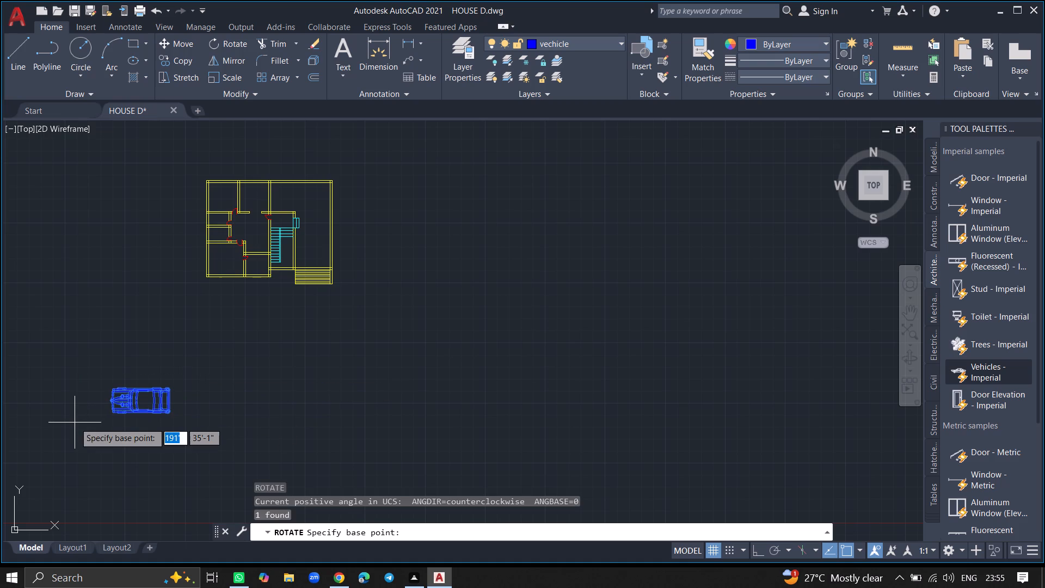
{"action": "left_click", "coordinate": [126, 394]}
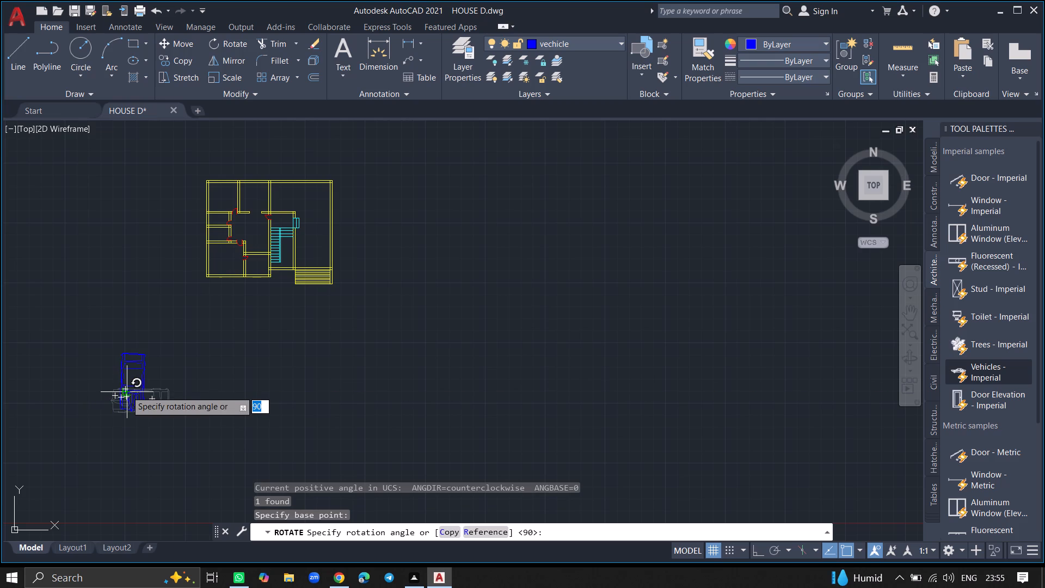
{"action": "left_click", "coordinate": [126, 391]}
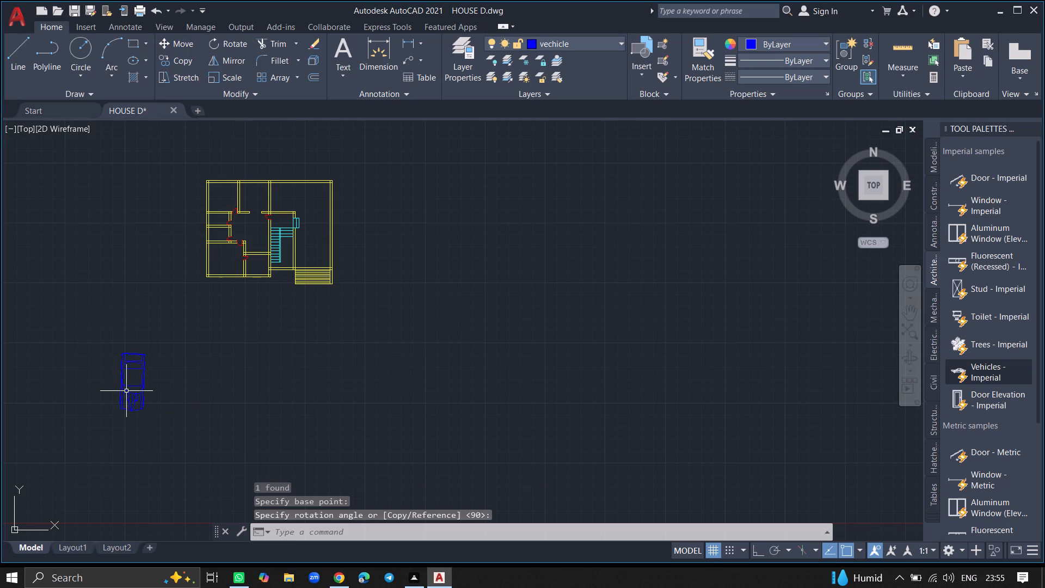
Move the top-view sports car from a base point on its hood into the large east room beside the stairs.
{"action": "scroll", "coordinate": [118, 385], "scroll_direction": "up", "scroll_amount": 4, "text": "ctrl"}
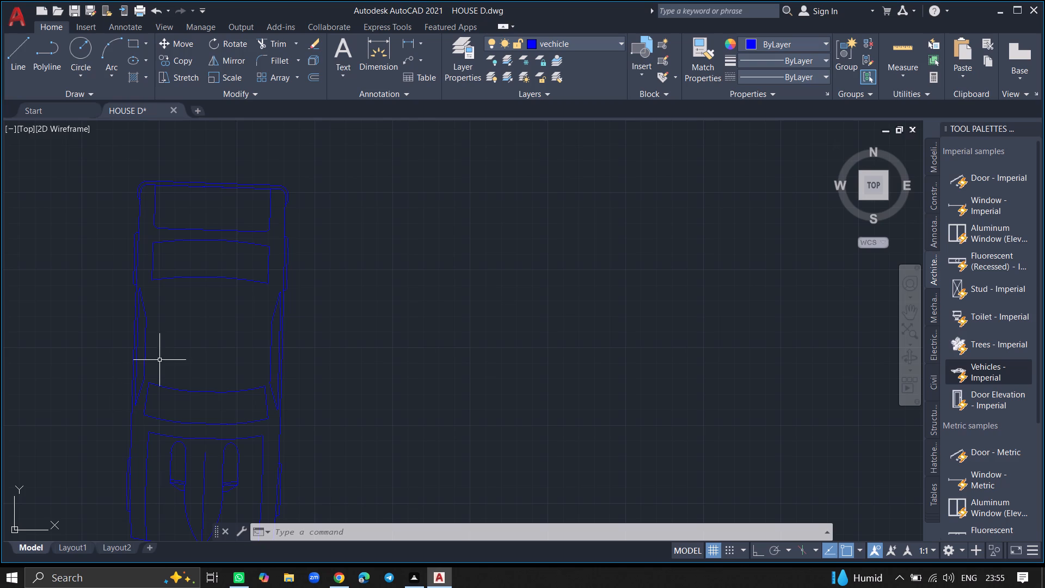
{"action": "scroll", "coordinate": [158, 317], "scroll_direction": "down", "scroll_amount": 1, "text": "ctrl"}
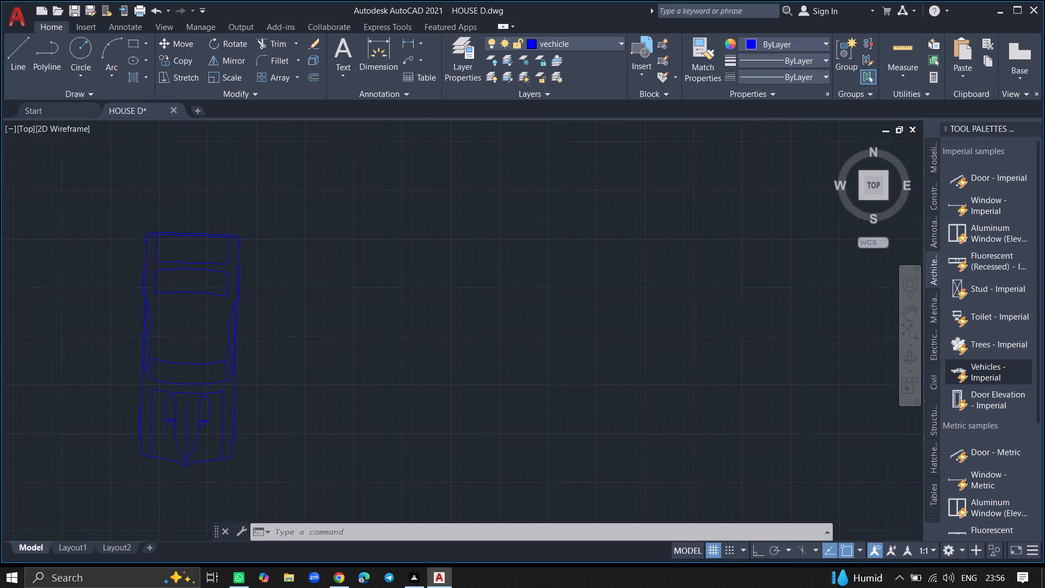
{"action": "scroll", "coordinate": [158, 317], "scroll_direction": "down", "scroll_amount": 1, "text": "ctrl"}
{"action": "left_click", "coordinate": [168, 298]}
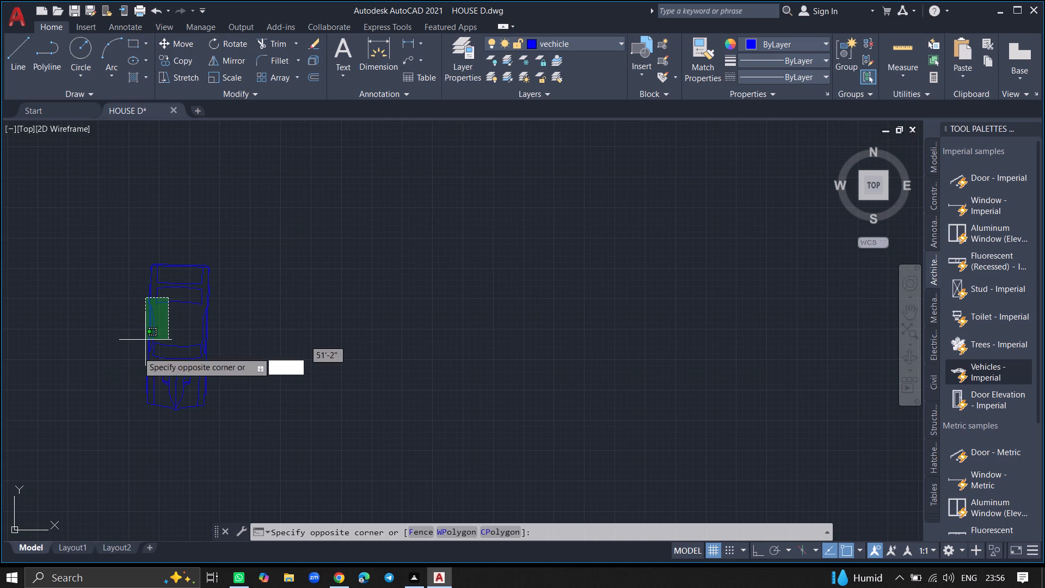
{"action": "left_click", "coordinate": [114, 389]}
{"action": "type", "text": "MO"}
{"action": "type", "text": "VW"}
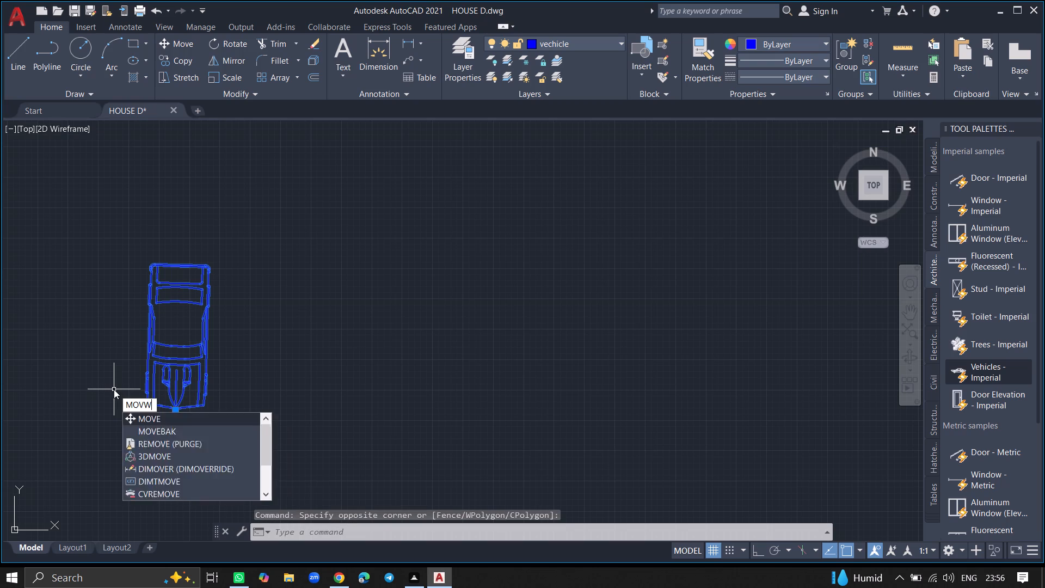
{"action": "key", "text": "BackSpace"}
{"action": "key", "text": "BackSpace"}
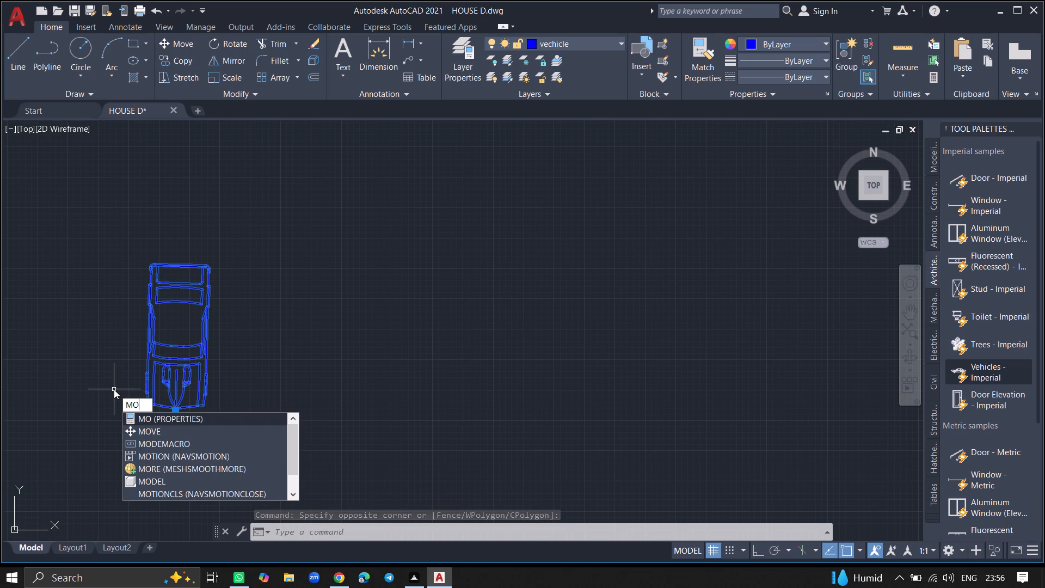
{"action": "left_click", "coordinate": [162, 431]}
{"action": "left_click", "coordinate": [179, 383]}
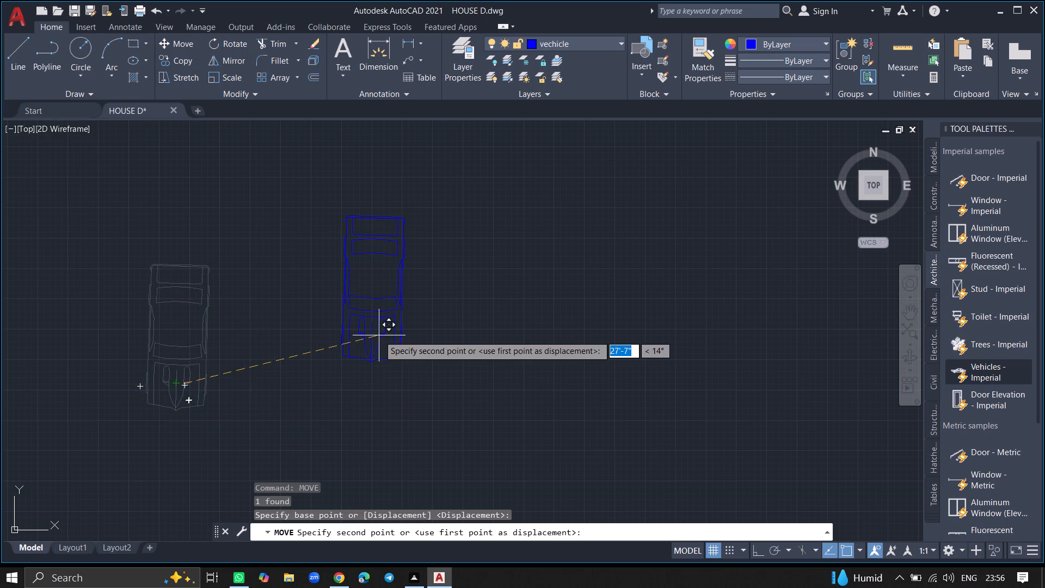
{"action": "scroll", "coordinate": [379, 335], "scroll_direction": "down", "scroll_amount": 6, "text": "ctrl"}
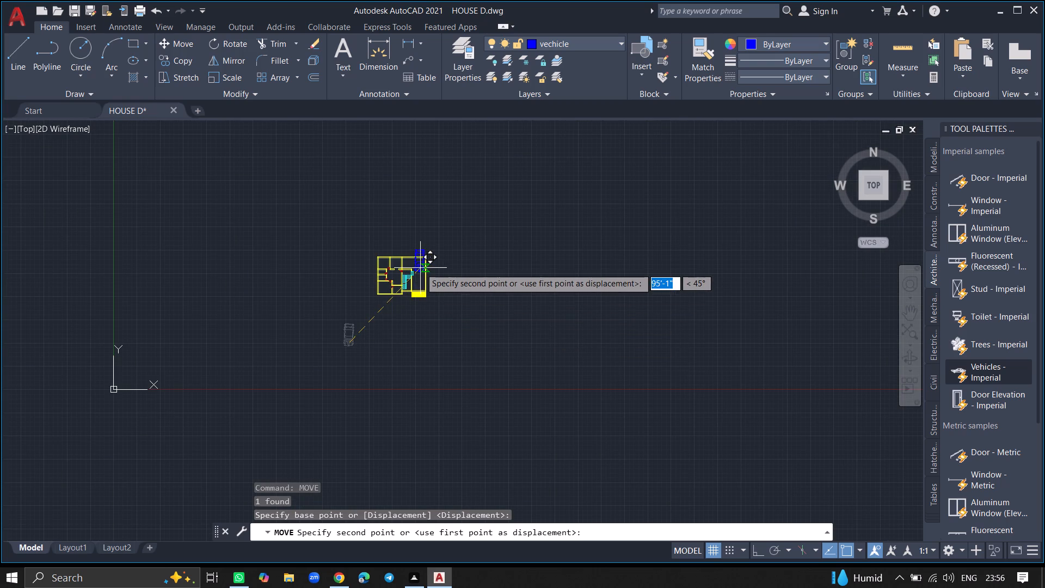
{"action": "scroll", "coordinate": [420, 268], "scroll_direction": "up", "scroll_amount": 7, "text": "ctrl"}
{"action": "left_click", "coordinate": [401, 365]}
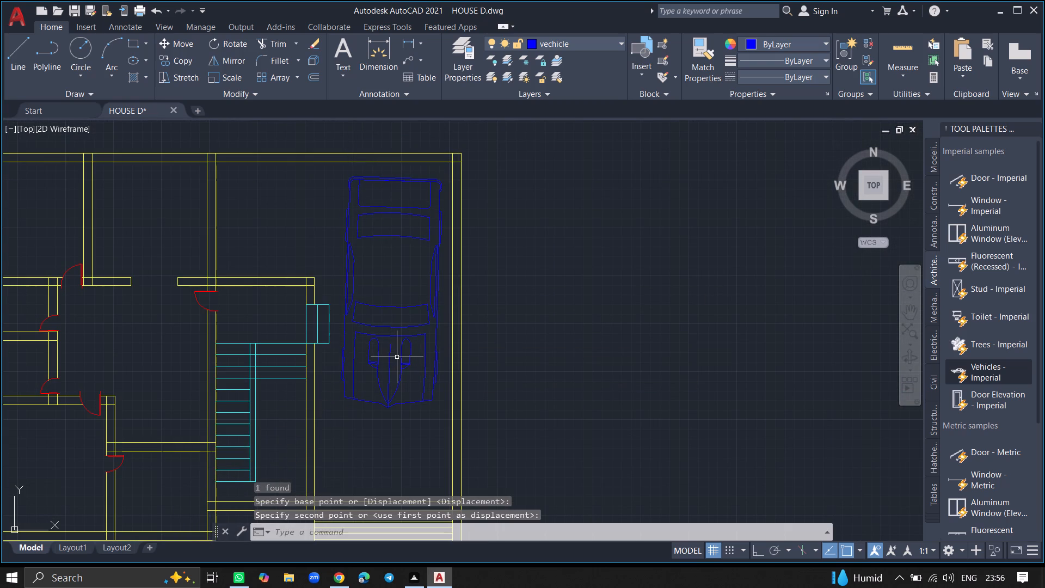
Scale the car down to a little under half its size from a base point on its hood.
{"action": "left_click", "coordinate": [377, 384]}
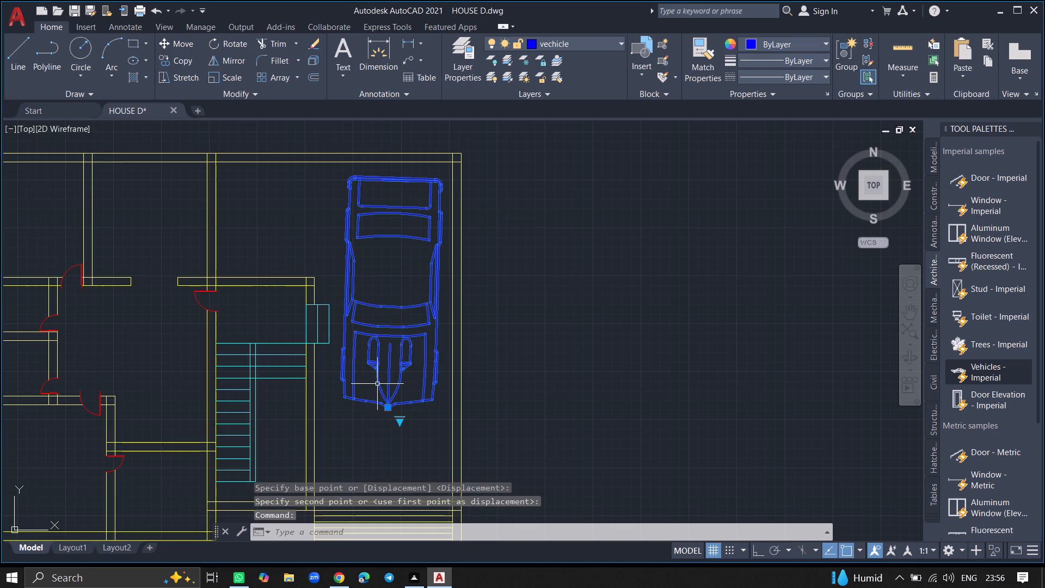
{"action": "type", "text": "SC"}
{"action": "key", "text": "Return"}
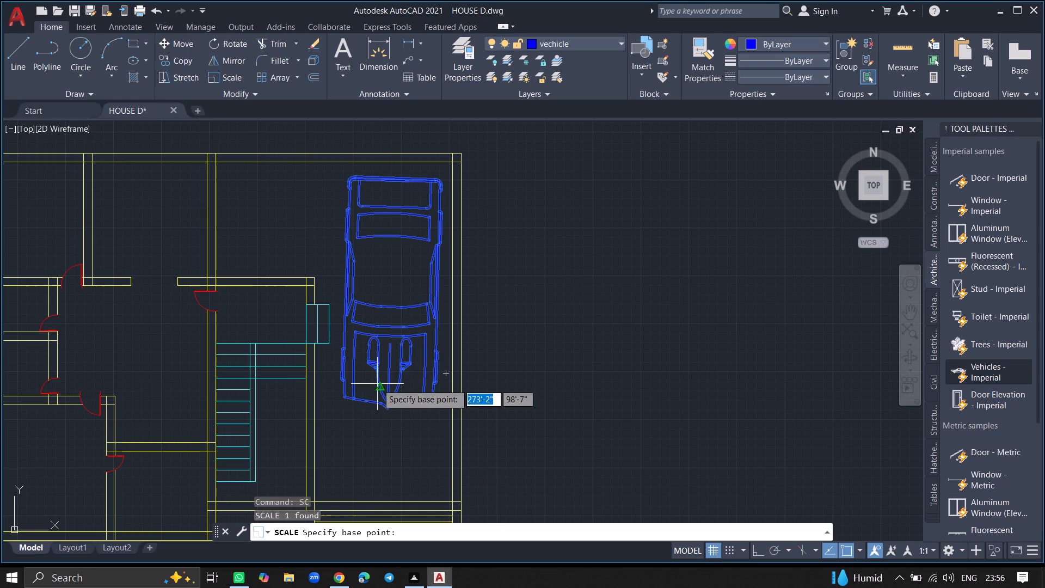
{"action": "left_click", "coordinate": [377, 384]}
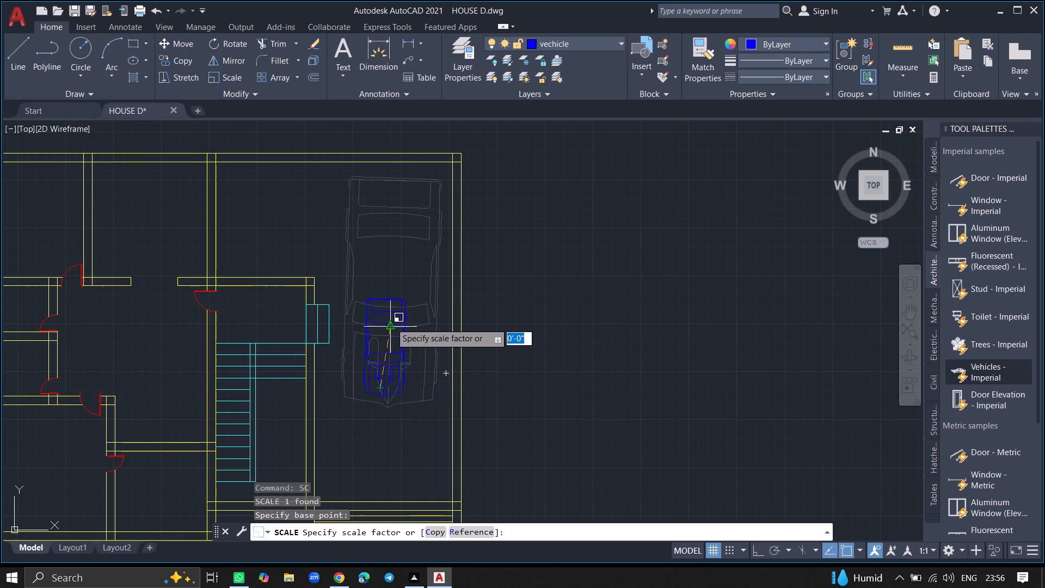
{"action": "left_click", "coordinate": [391, 323]}
Move the reduced car about 7'-9" south-southeast within the east room, toward the east wall.
{"action": "left_click", "coordinate": [395, 316]}
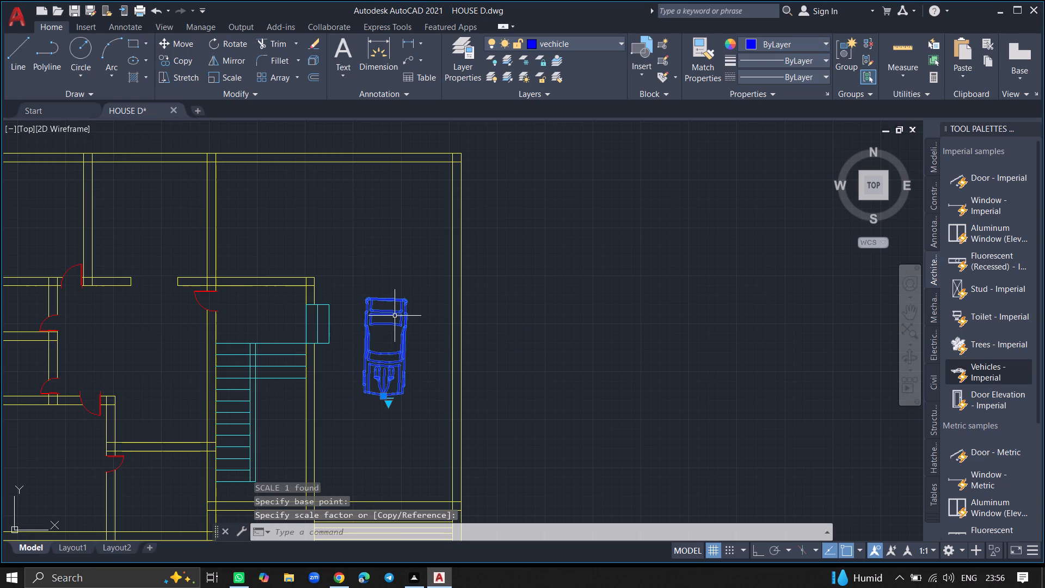
{"action": "type", "text": "MO"}
{"action": "type", "text": "VE"}
{"action": "key", "text": "Return"}
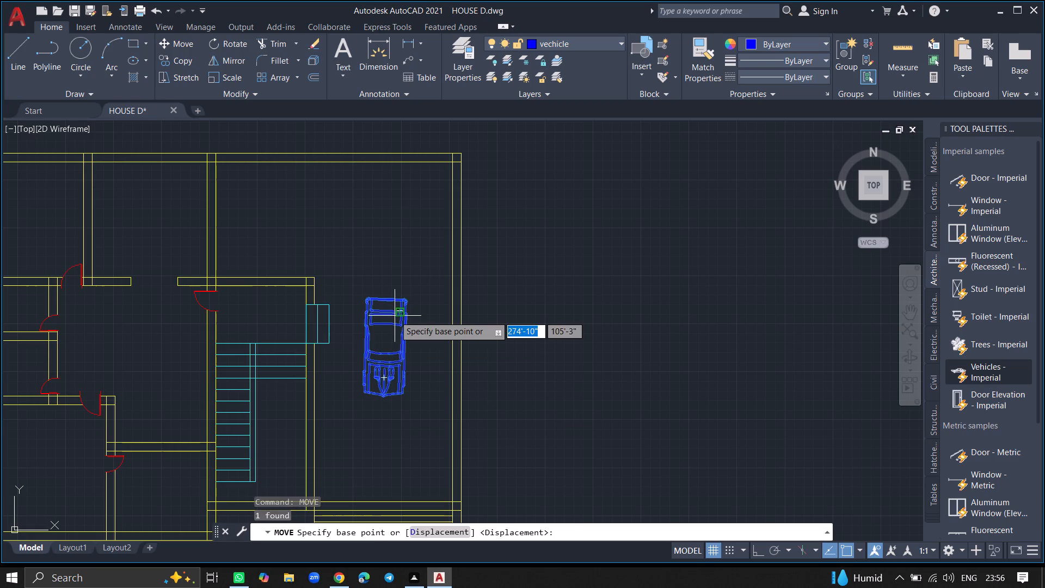
{"action": "left_click", "coordinate": [395, 316]}
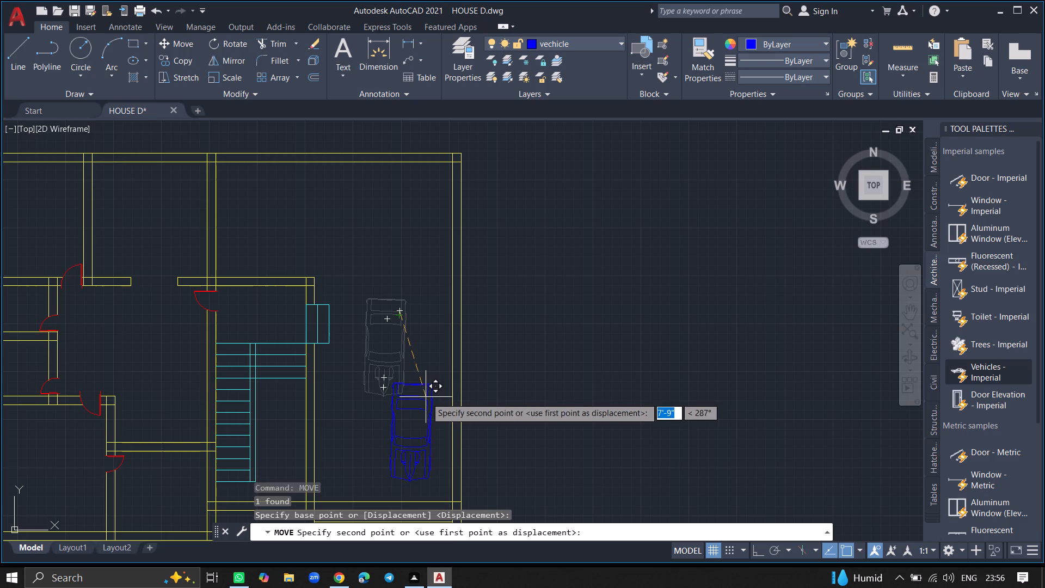
{"action": "left_click", "coordinate": [427, 398]}
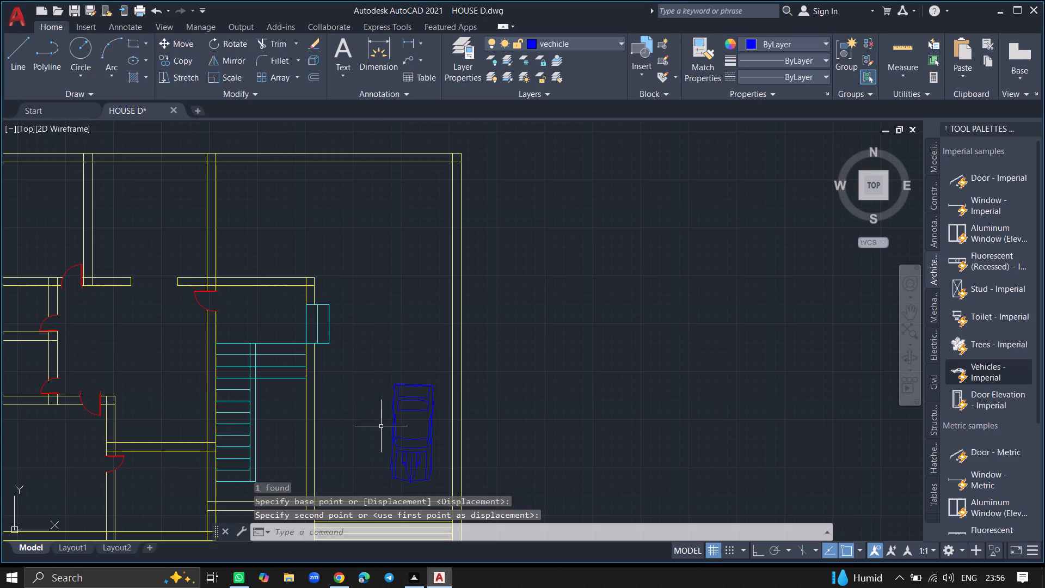
Copy the car twice within the east room, once to its north and once about 5'-4" to its west.
{"action": "left_click", "coordinate": [394, 431]}
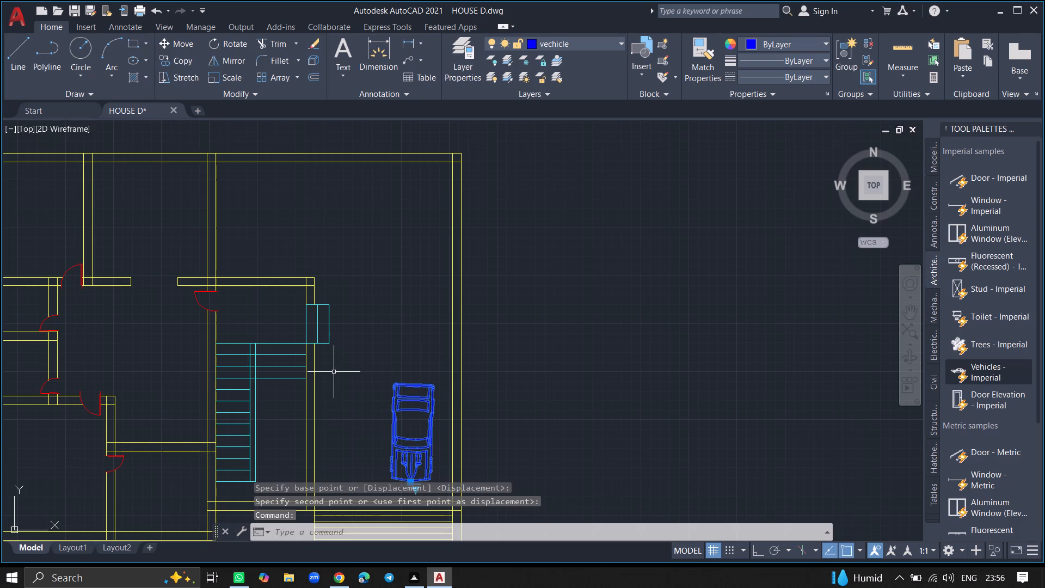
{"action": "type", "text": "COPY"}
{"action": "key", "text": "Return"}
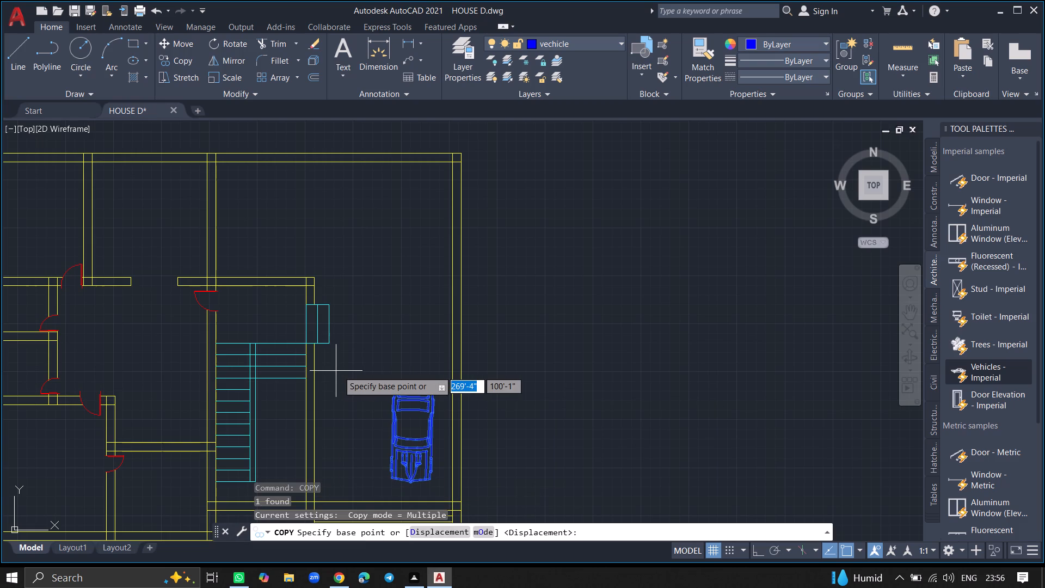
{"action": "left_click", "coordinate": [396, 396]}
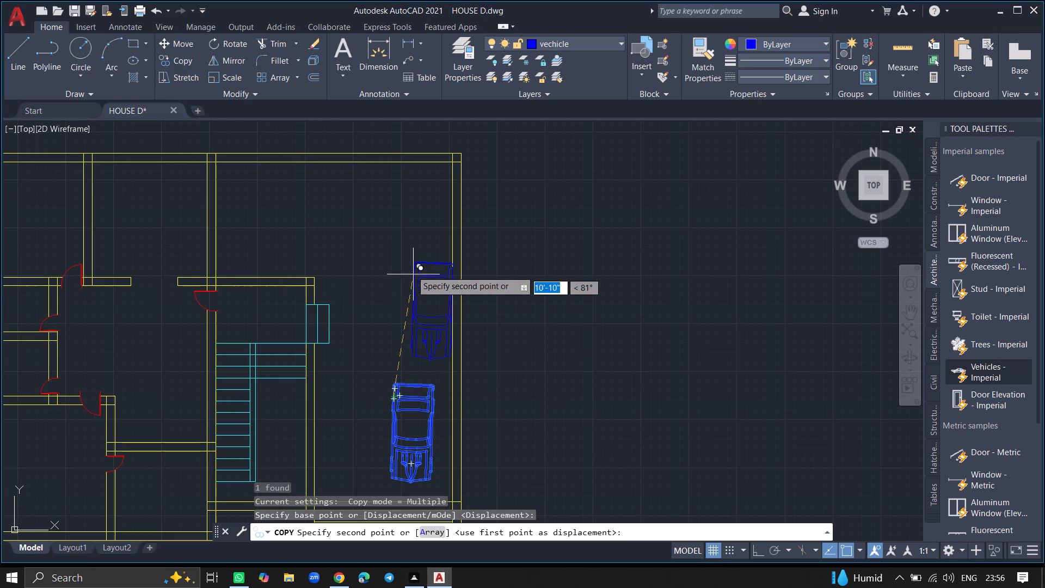
{"action": "left_click", "coordinate": [395, 253]}
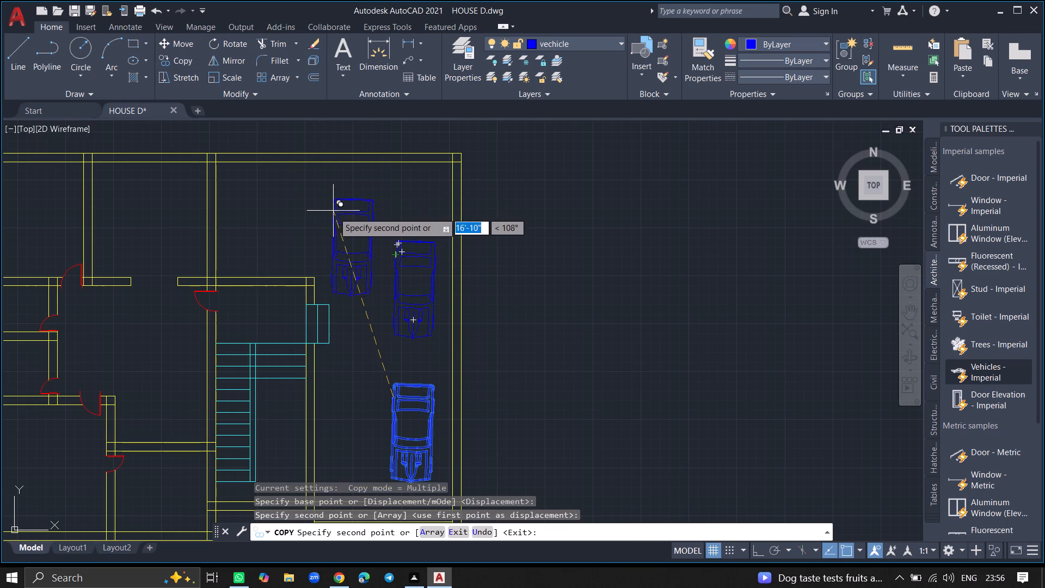
{"action": "left_click", "coordinate": [331, 393]}
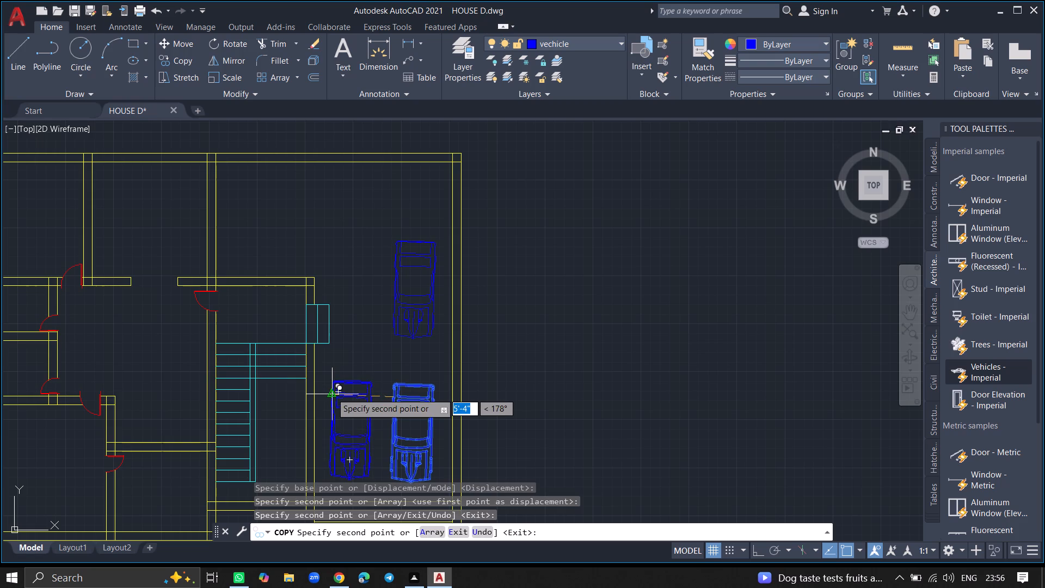
{"action": "key", "text": "Escape"}
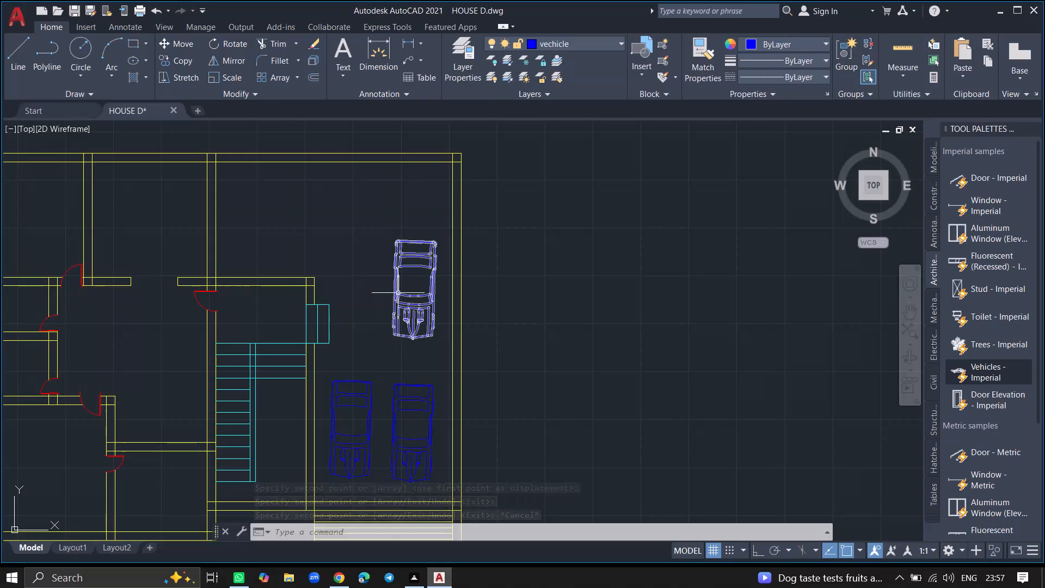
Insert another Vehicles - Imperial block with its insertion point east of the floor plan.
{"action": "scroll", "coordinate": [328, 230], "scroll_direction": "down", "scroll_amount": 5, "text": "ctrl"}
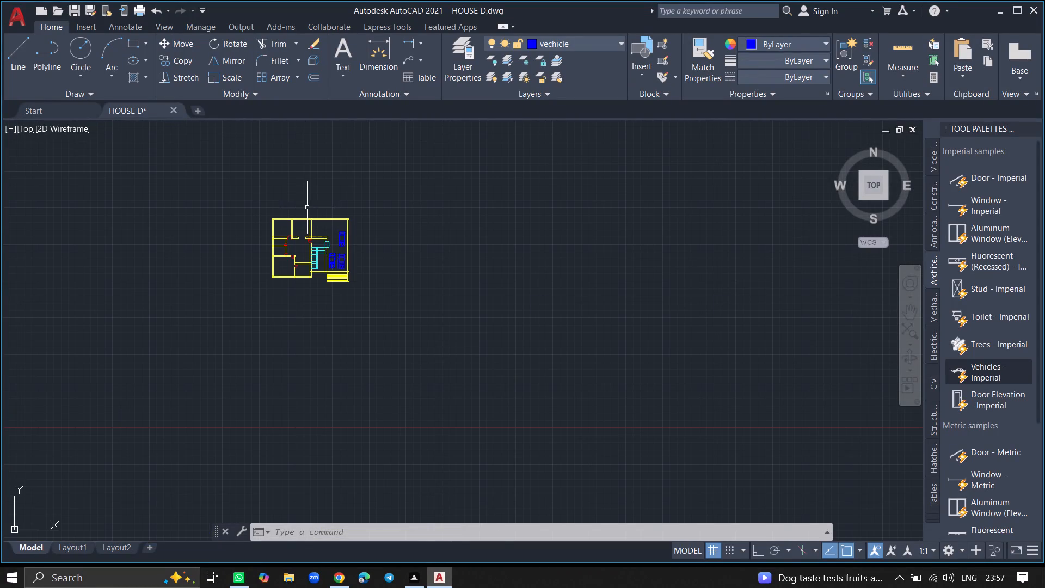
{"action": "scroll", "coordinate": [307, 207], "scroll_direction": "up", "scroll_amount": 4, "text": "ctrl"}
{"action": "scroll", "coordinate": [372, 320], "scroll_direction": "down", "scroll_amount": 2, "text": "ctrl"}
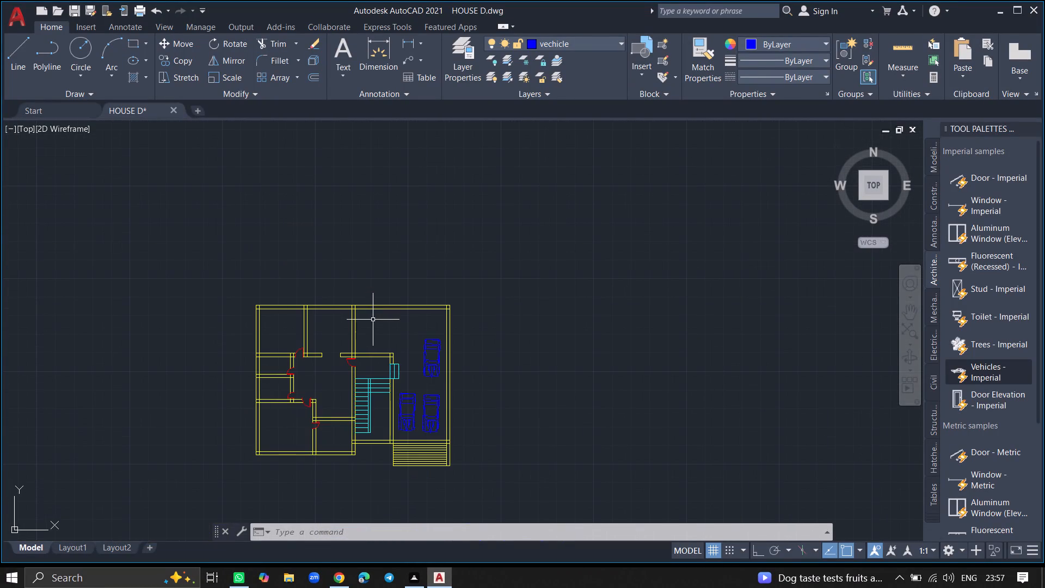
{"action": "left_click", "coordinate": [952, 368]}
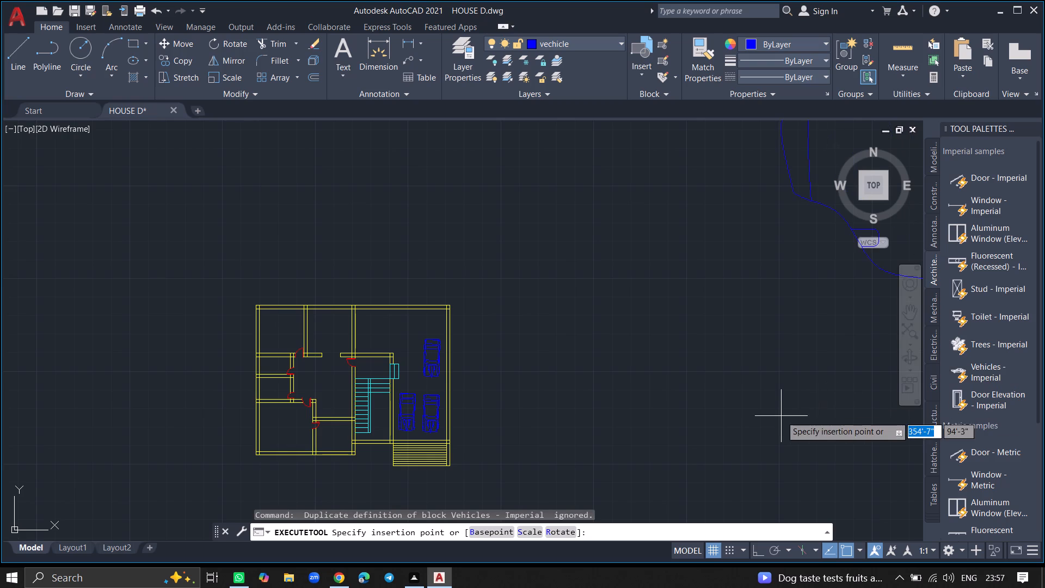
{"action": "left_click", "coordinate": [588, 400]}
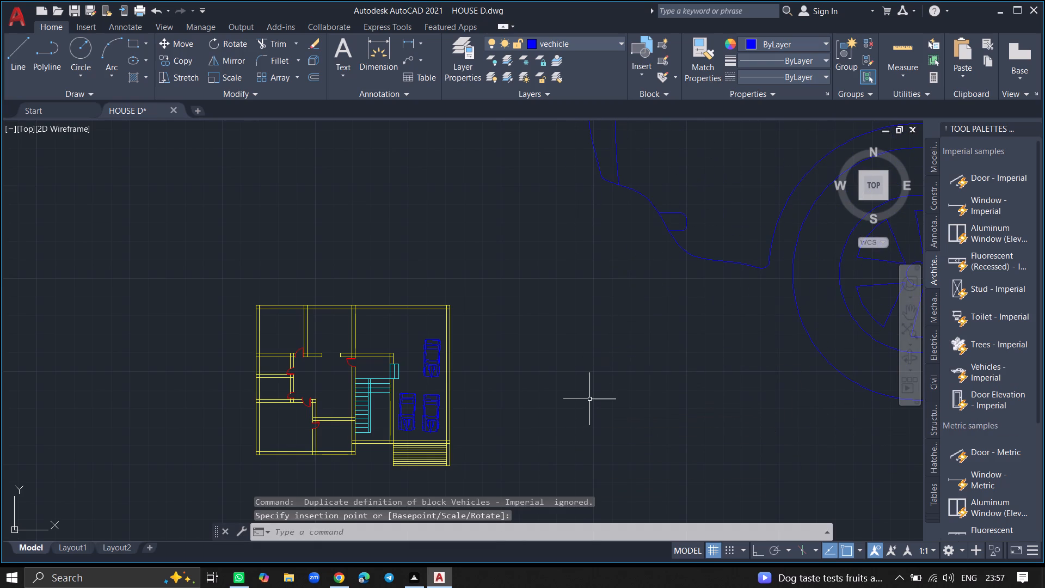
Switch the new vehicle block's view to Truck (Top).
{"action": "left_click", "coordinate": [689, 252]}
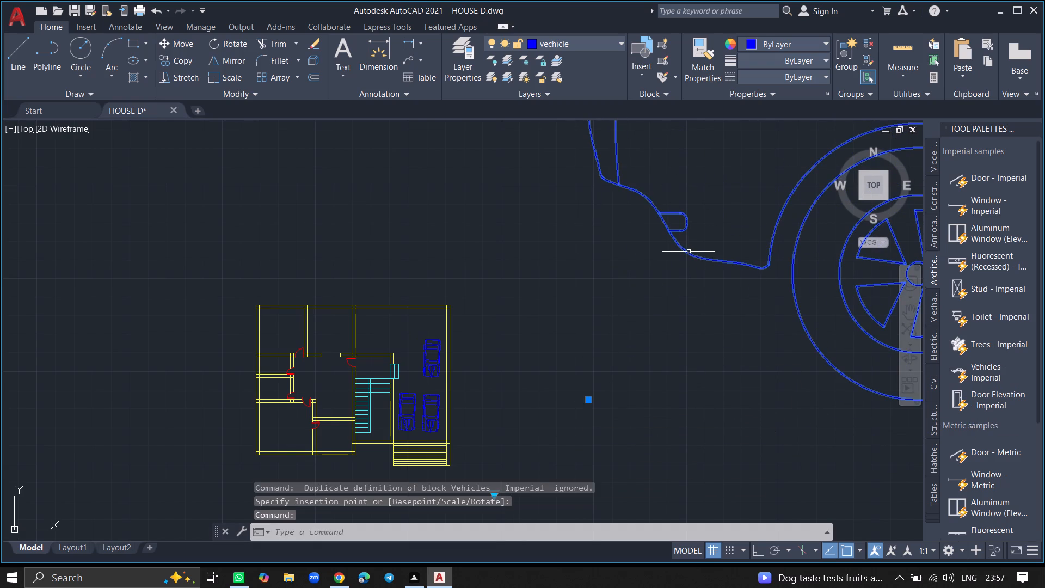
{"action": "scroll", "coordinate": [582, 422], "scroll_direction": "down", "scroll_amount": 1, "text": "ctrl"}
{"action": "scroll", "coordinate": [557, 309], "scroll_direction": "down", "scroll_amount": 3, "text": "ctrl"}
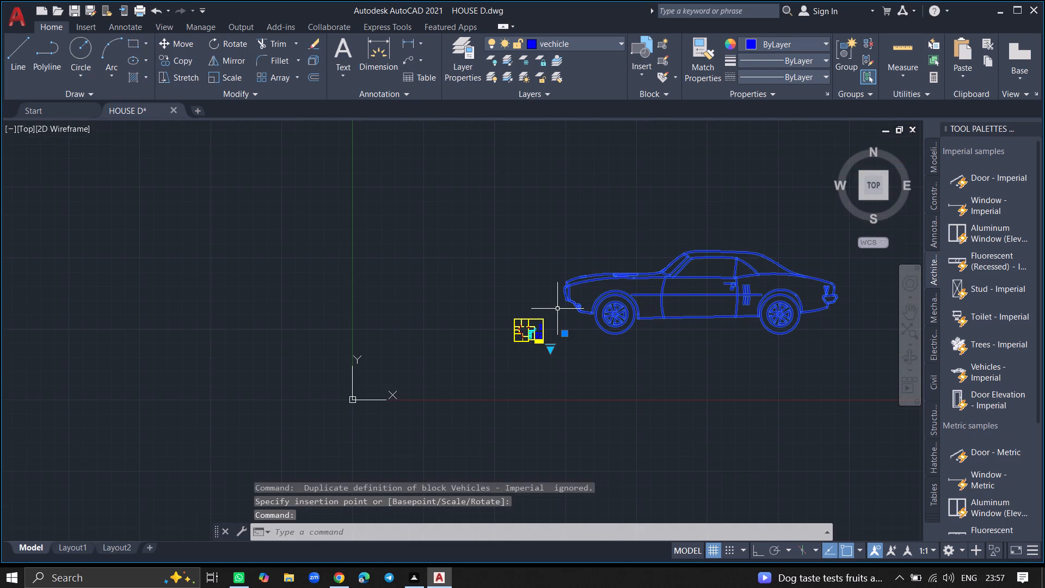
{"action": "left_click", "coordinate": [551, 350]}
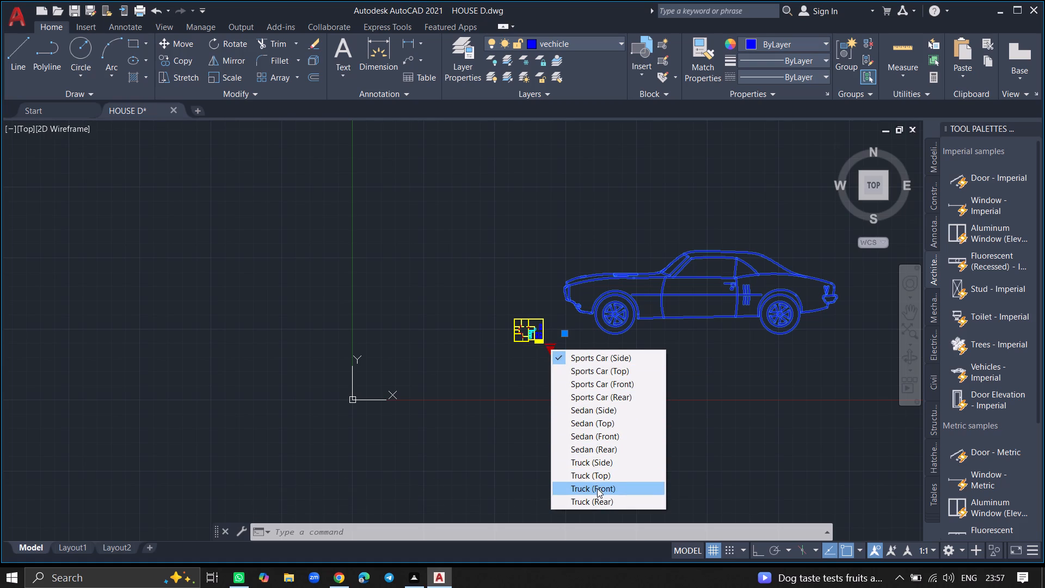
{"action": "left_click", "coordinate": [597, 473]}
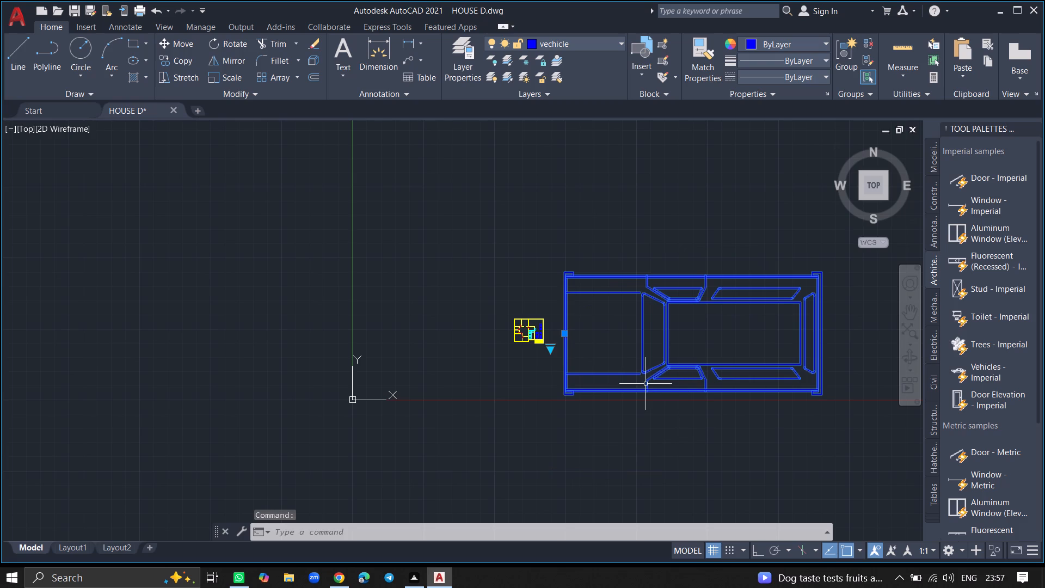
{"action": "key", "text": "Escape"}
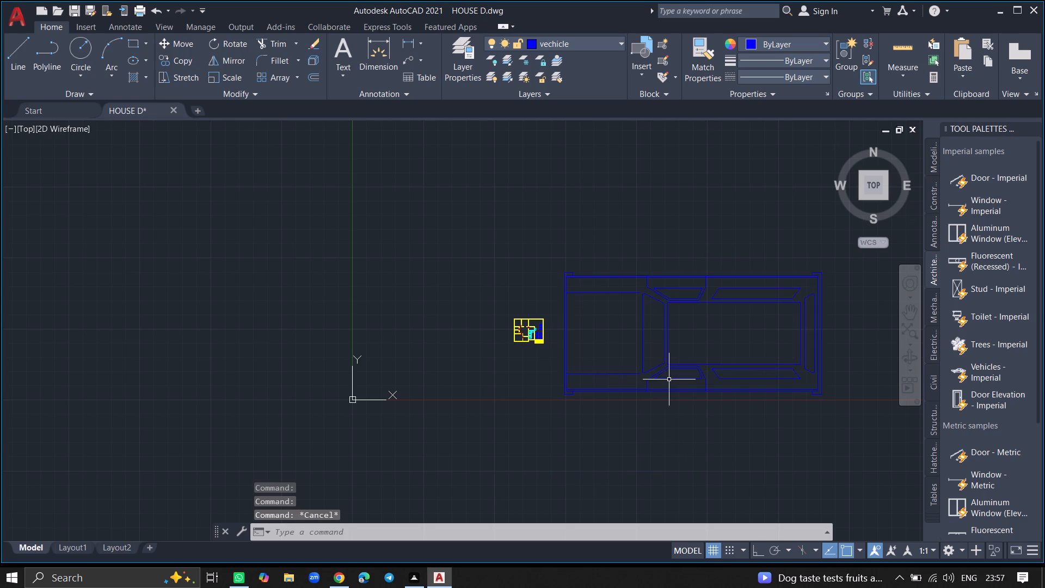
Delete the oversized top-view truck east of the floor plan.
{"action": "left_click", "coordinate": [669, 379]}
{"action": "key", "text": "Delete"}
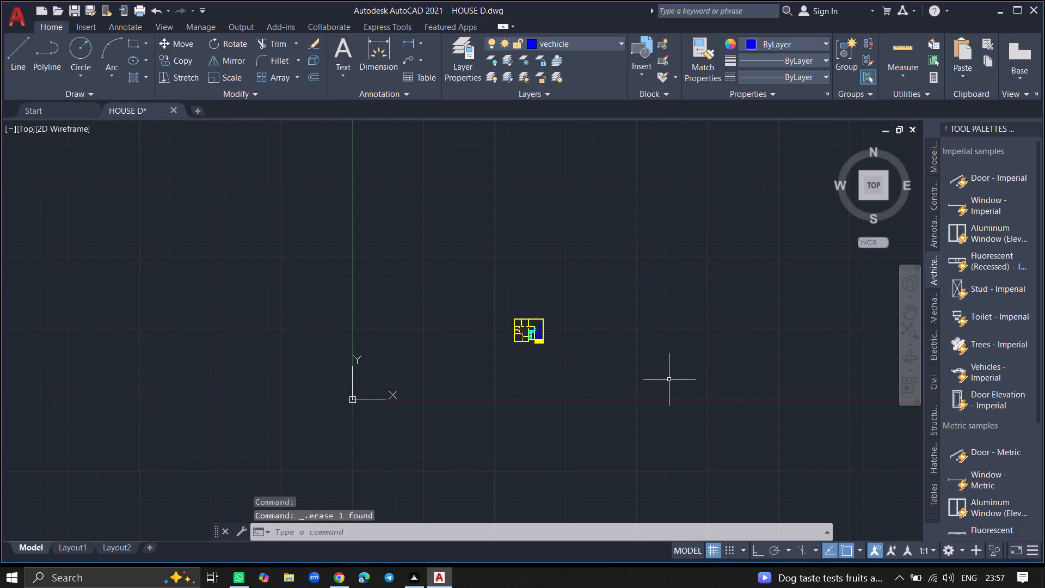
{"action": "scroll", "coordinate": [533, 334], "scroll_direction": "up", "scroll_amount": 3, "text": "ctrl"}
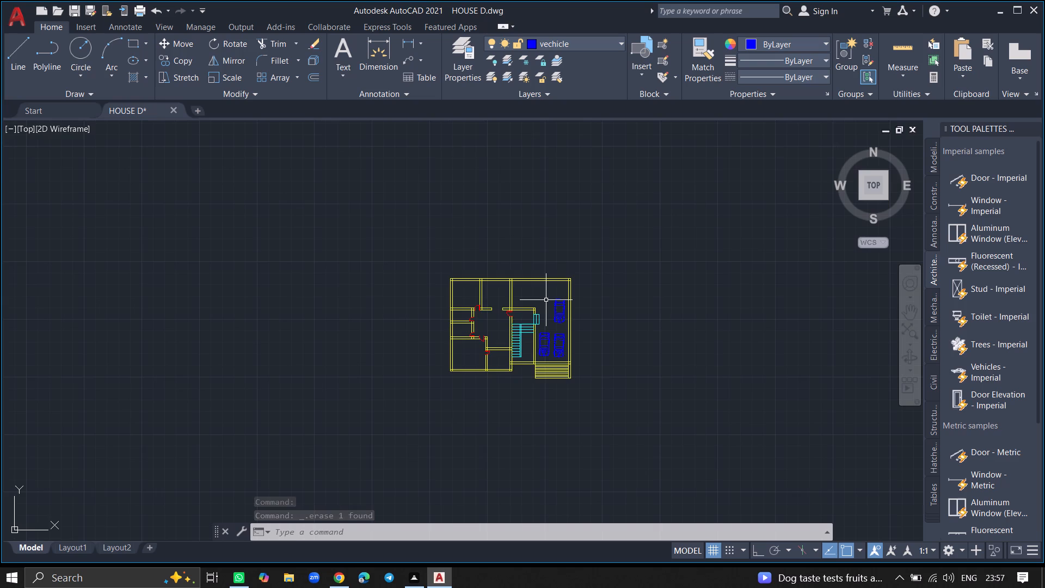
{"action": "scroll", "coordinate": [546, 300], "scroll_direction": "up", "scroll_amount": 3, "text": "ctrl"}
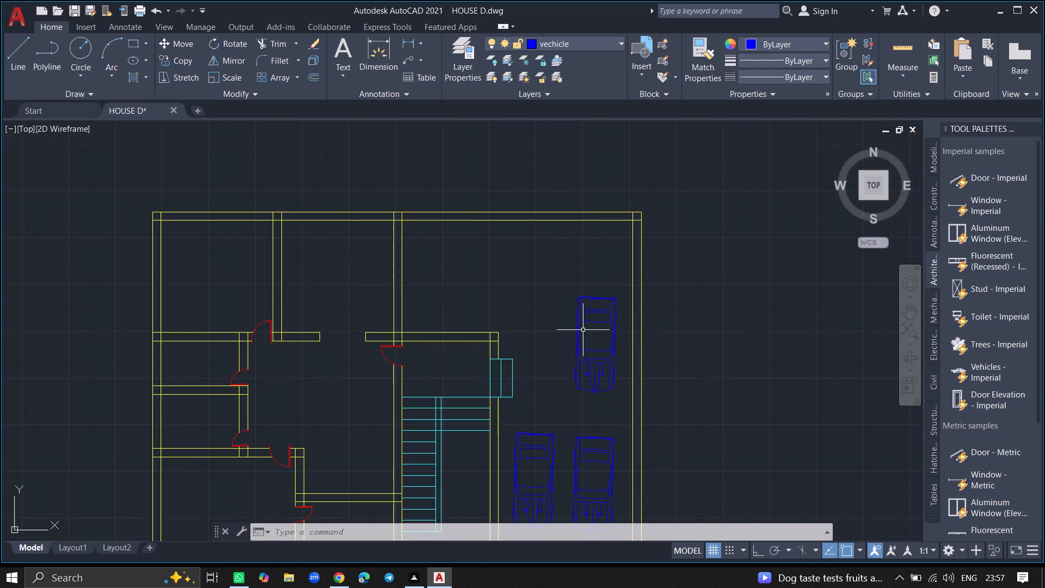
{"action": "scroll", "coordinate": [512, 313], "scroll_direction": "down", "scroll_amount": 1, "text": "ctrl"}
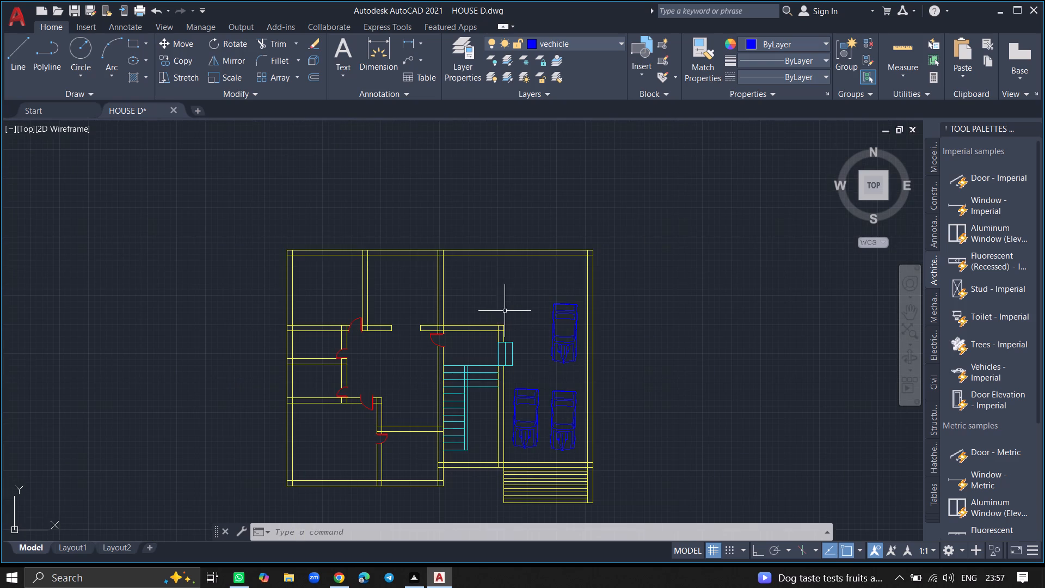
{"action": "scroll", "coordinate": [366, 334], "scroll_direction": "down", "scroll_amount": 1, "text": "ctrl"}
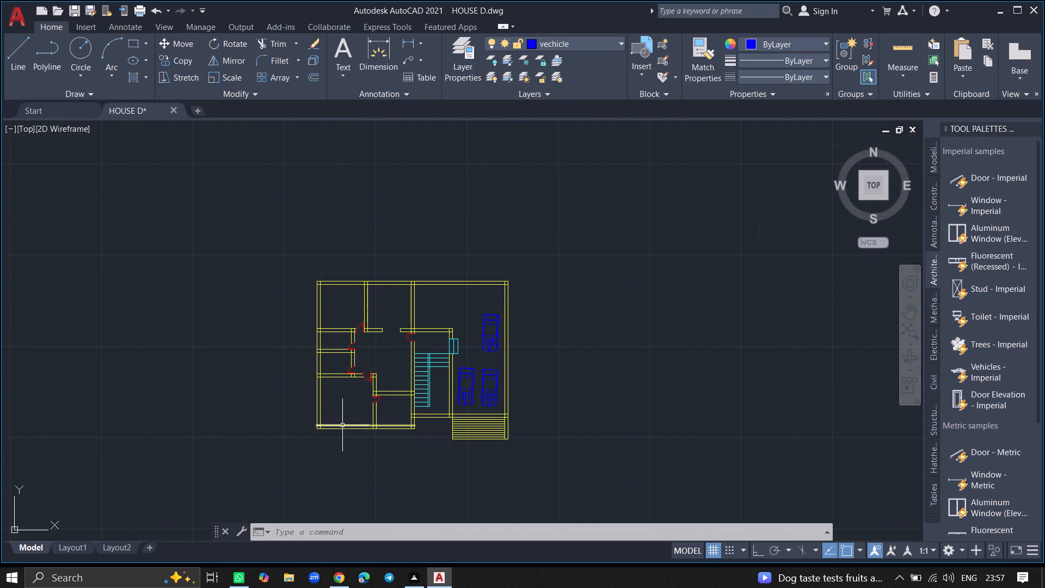
Make the windows layer the current layer.
{"action": "double_click", "coordinate": [463, 40]}
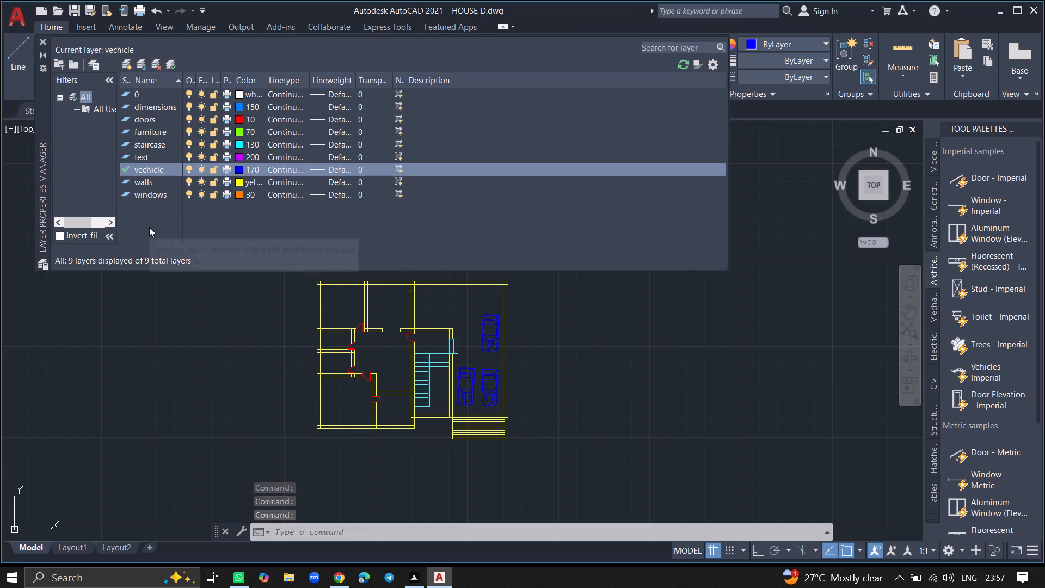
{"action": "double_click", "coordinate": [165, 193]}
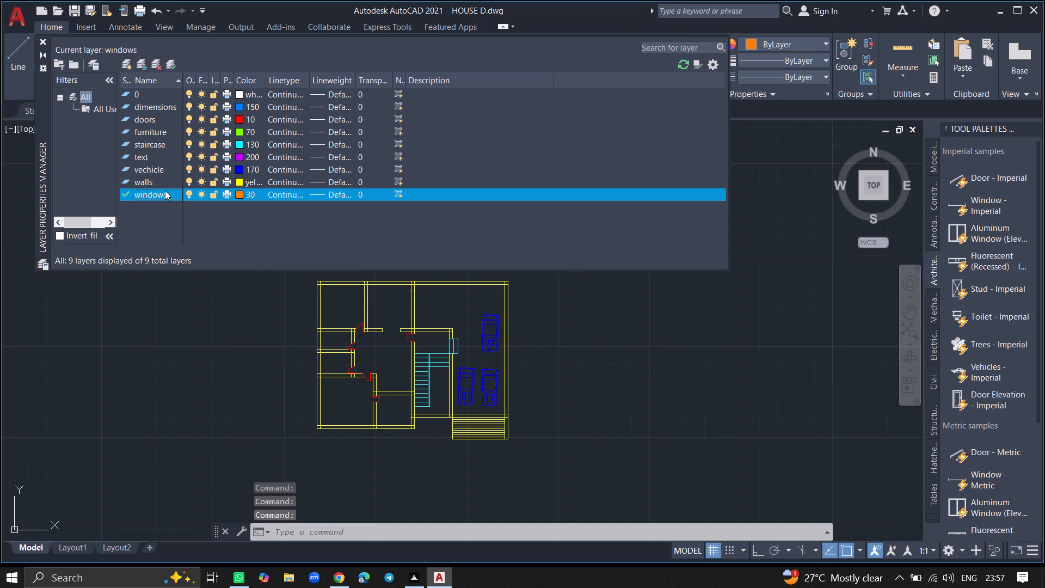
{"action": "left_click", "coordinate": [42, 38]}
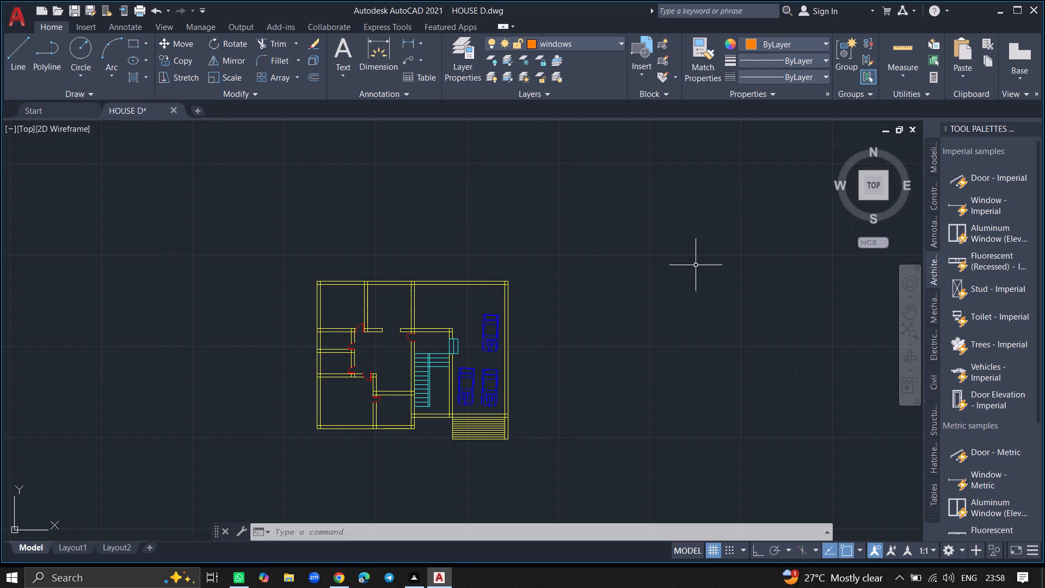
Insert a Window - Imperial block in the empty area north of the floor plan.
{"action": "left_click", "coordinate": [971, 200]}
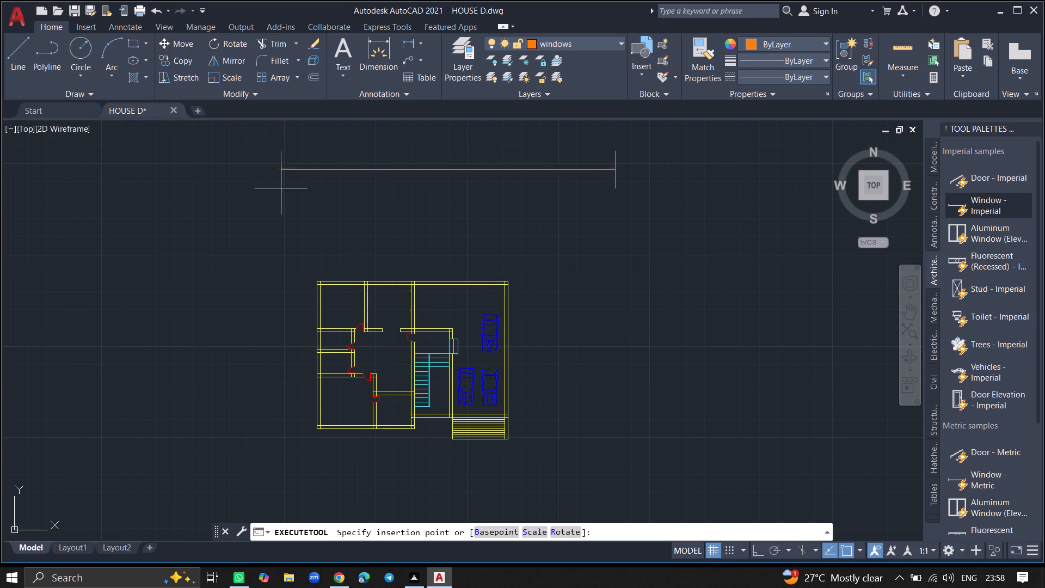
{"action": "left_click", "coordinate": [283, 213]}
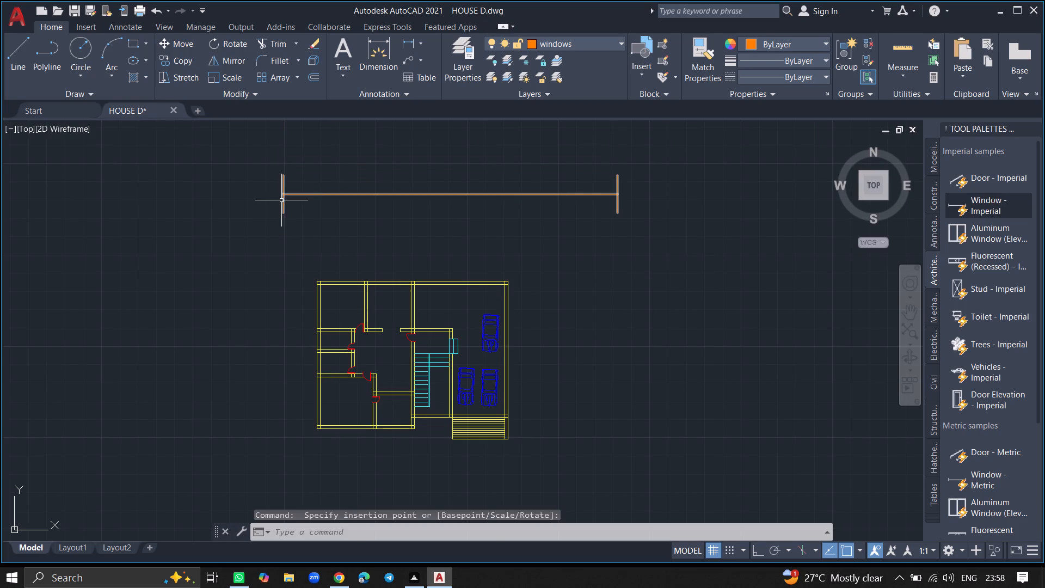
Scale the inserted window block down in two passes to a length of about 2'-10".
{"action": "left_click", "coordinate": [282, 200]}
{"action": "type", "text": "SSC"}
{"action": "key", "text": "Return"}
{"action": "left_click", "coordinate": [282, 200]}
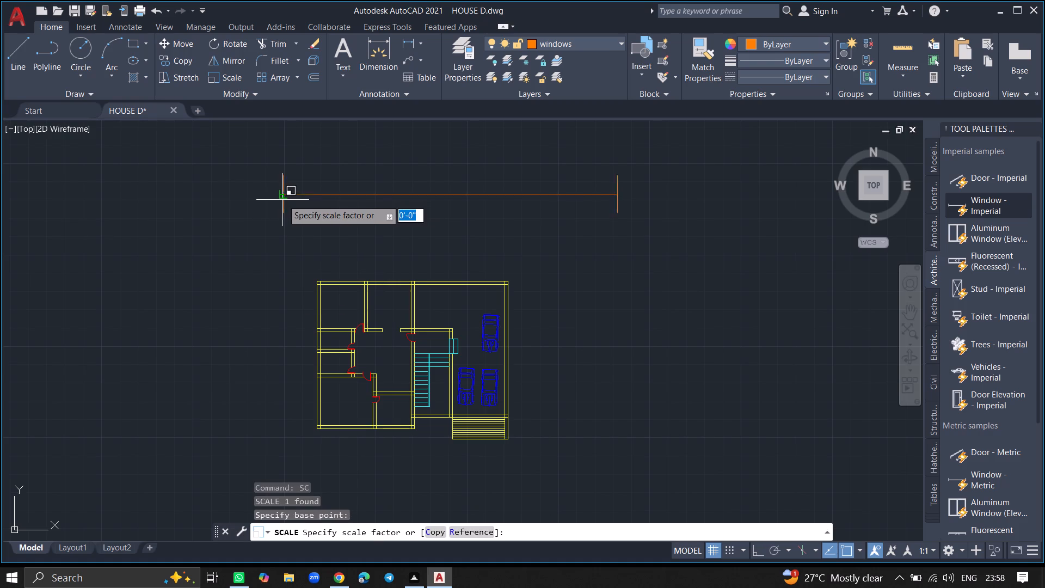
{"action": "left_click", "coordinate": [312, 196]}
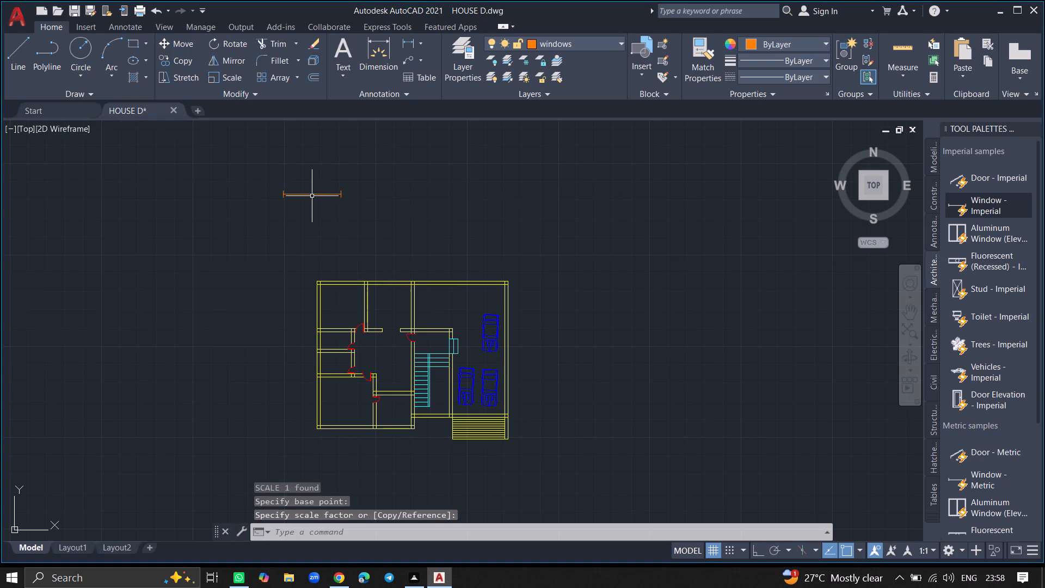
{"action": "scroll", "coordinate": [314, 183], "scroll_direction": "up", "scroll_amount": 2, "text": "ctrl"}
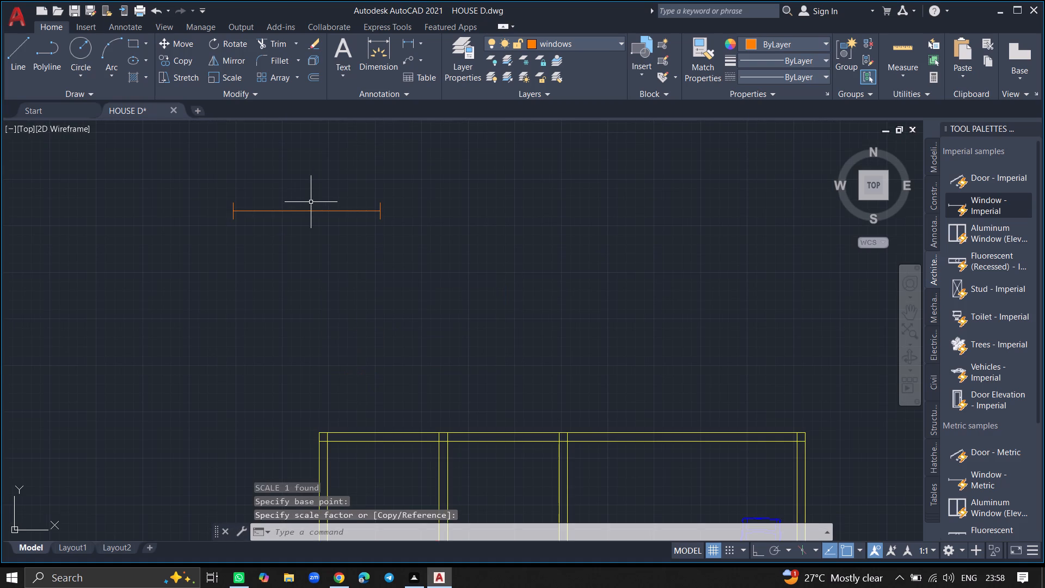
{"action": "left_click", "coordinate": [309, 211]}
{"action": "type", "text": "SC"}
{"action": "key", "text": "Return"}
{"action": "left_click", "coordinate": [309, 211]}
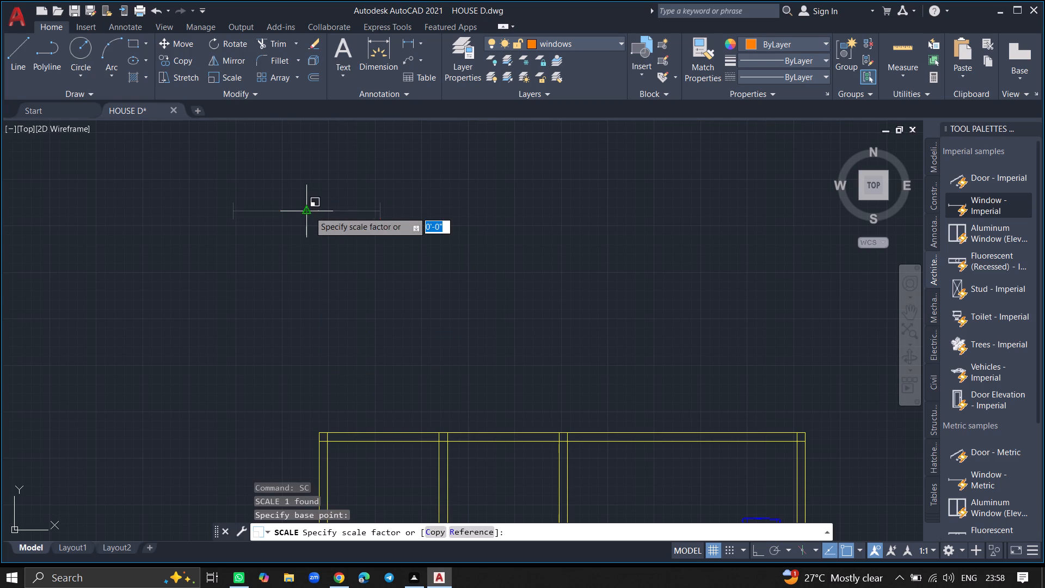
{"action": "left_click", "coordinate": [322, 211]}
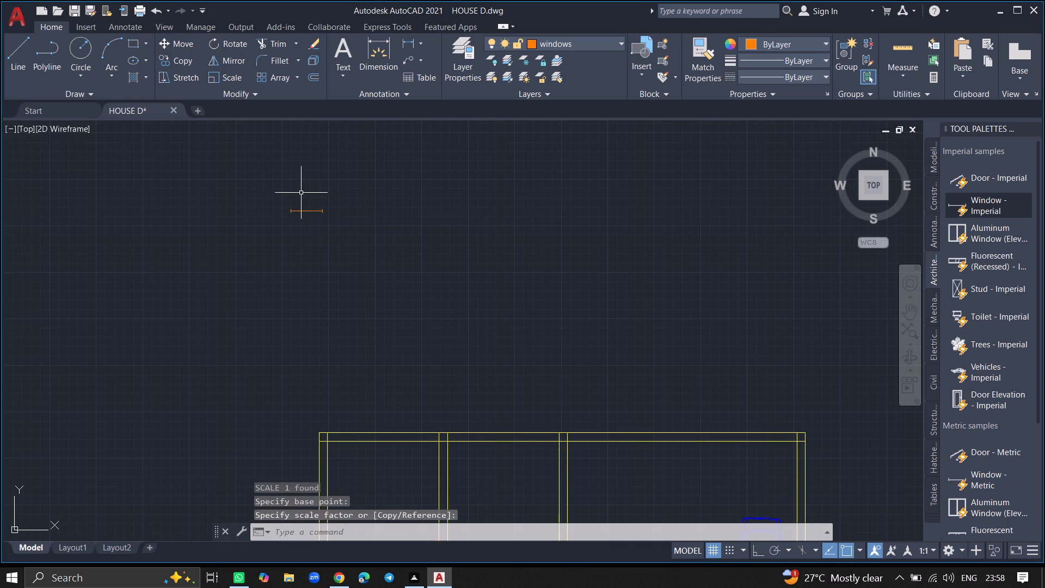
Move the scaled window by its midpoint into the north wall of the northwest room, between the two wall lines.
{"action": "scroll", "coordinate": [299, 194], "scroll_direction": "up", "scroll_amount": 2, "text": "ctrl"}
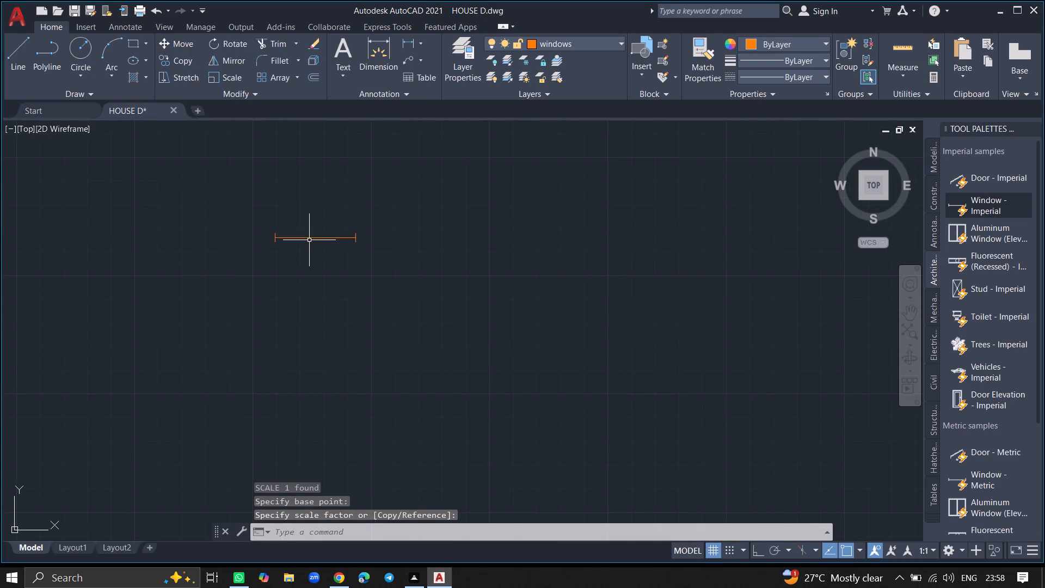
{"action": "left_click", "coordinate": [309, 237]}
{"action": "type", "text": "MOVE"}
{"action": "key", "text": "Return"}
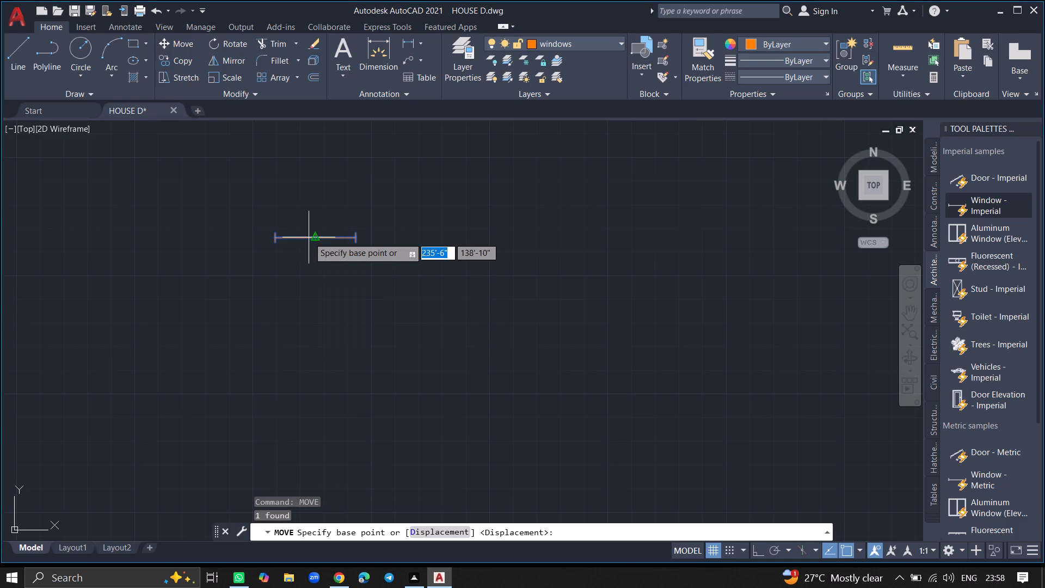
{"action": "left_click", "coordinate": [309, 237]}
{"action": "scroll", "coordinate": [312, 309], "scroll_direction": "down", "scroll_amount": 4, "text": "ctrl"}
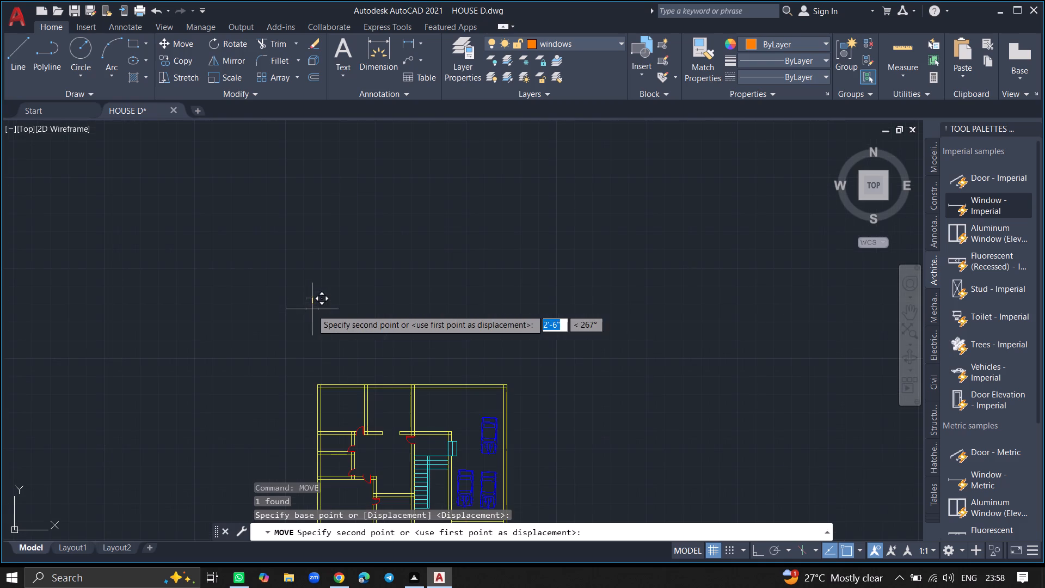
{"action": "scroll", "coordinate": [339, 401], "scroll_direction": "up", "scroll_amount": 6, "text": "ctrl"}
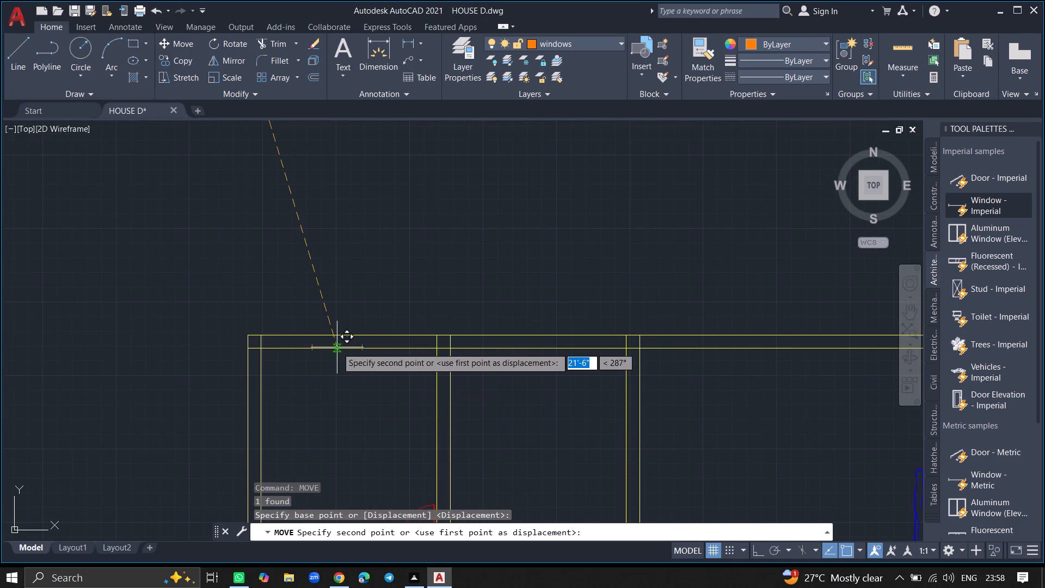
{"action": "scroll", "coordinate": [336, 341], "scroll_direction": "up", "scroll_amount": 6, "text": "ctrl"}
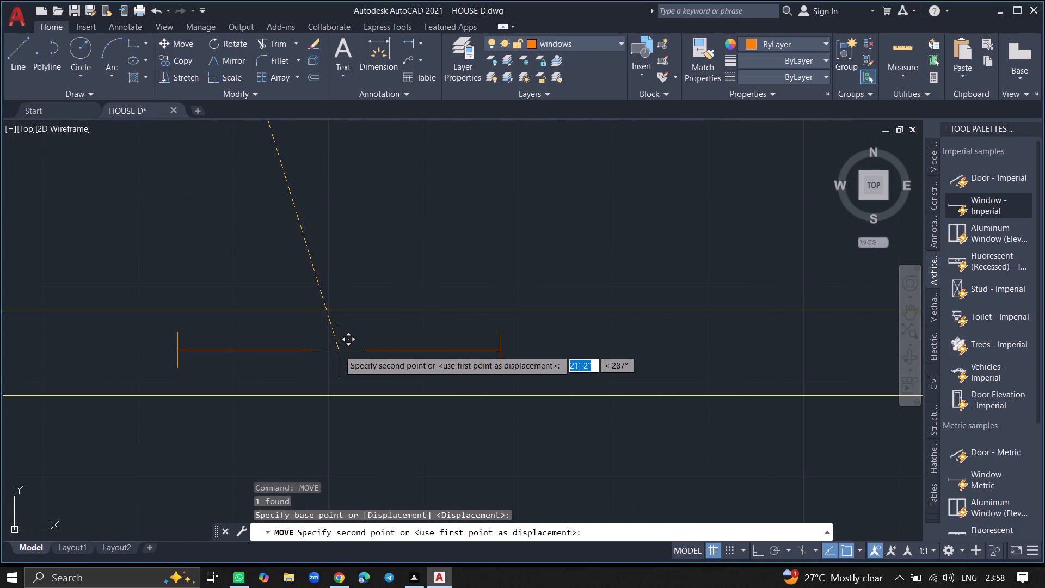
{"action": "left_click", "coordinate": [339, 350]}
Copy the north-wall window east along the same wall into the middle of the adjacent room's north wall.
{"action": "scroll", "coordinate": [441, 361], "scroll_direction": "down", "scroll_amount": 6, "text": "ctrl"}
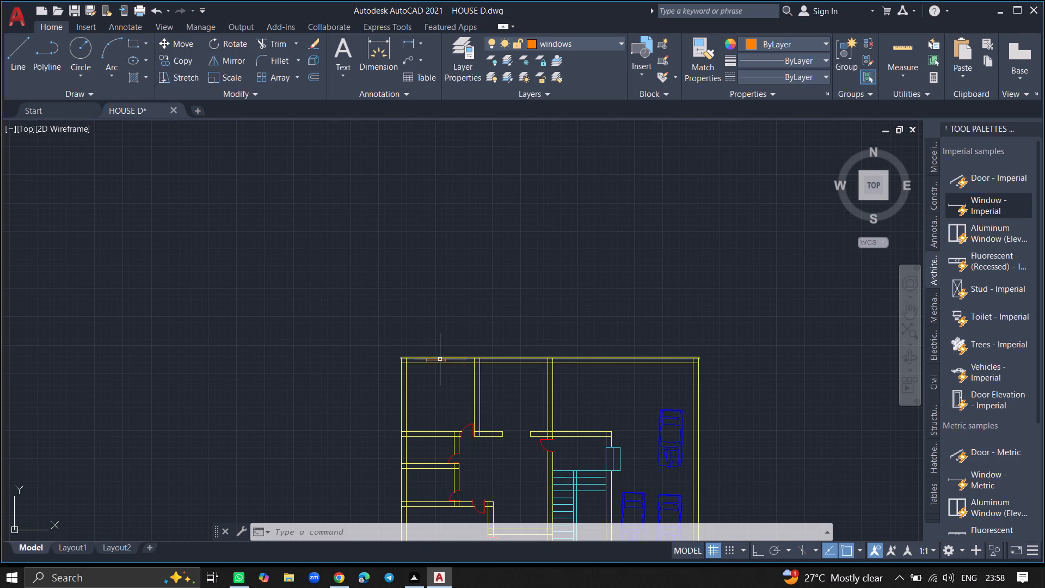
{"action": "scroll", "coordinate": [439, 368], "scroll_direction": "up", "scroll_amount": 3, "text": "ctrl"}
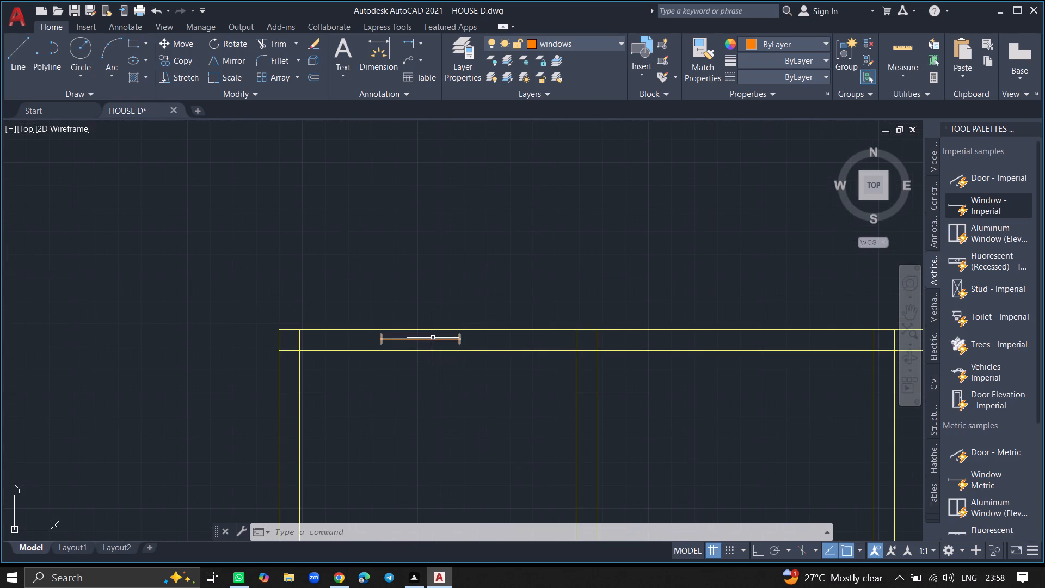
{"action": "left_click", "coordinate": [432, 337]}
{"action": "left_click", "coordinate": [427, 342]}
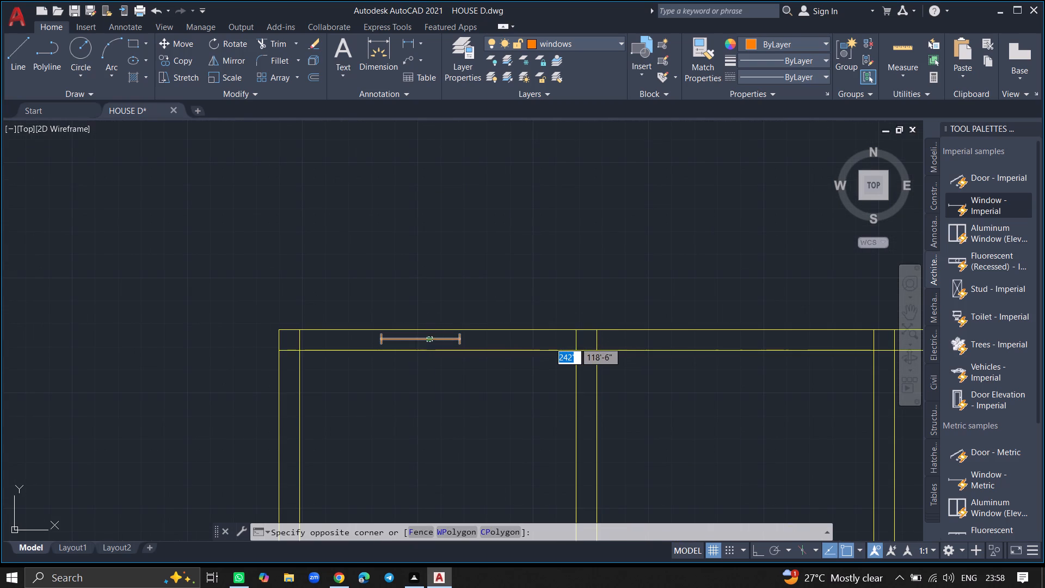
{"action": "type", "text": "COPY"}
{"action": "key", "text": "Return"}
{"action": "left_click", "coordinate": [427, 342]}
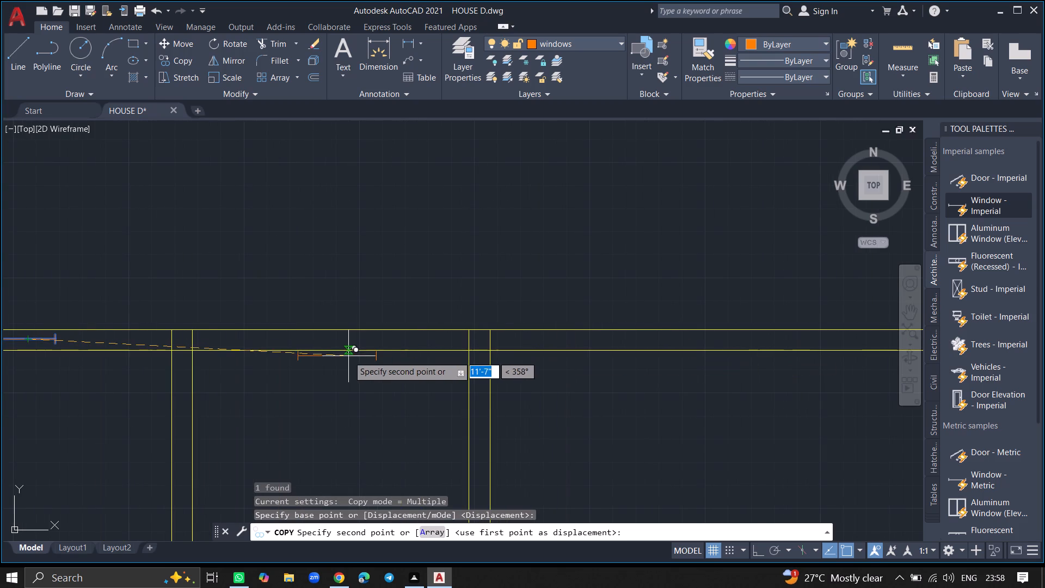
{"action": "scroll", "coordinate": [345, 342], "scroll_direction": "up", "scroll_amount": 7, "text": "ctrl"}
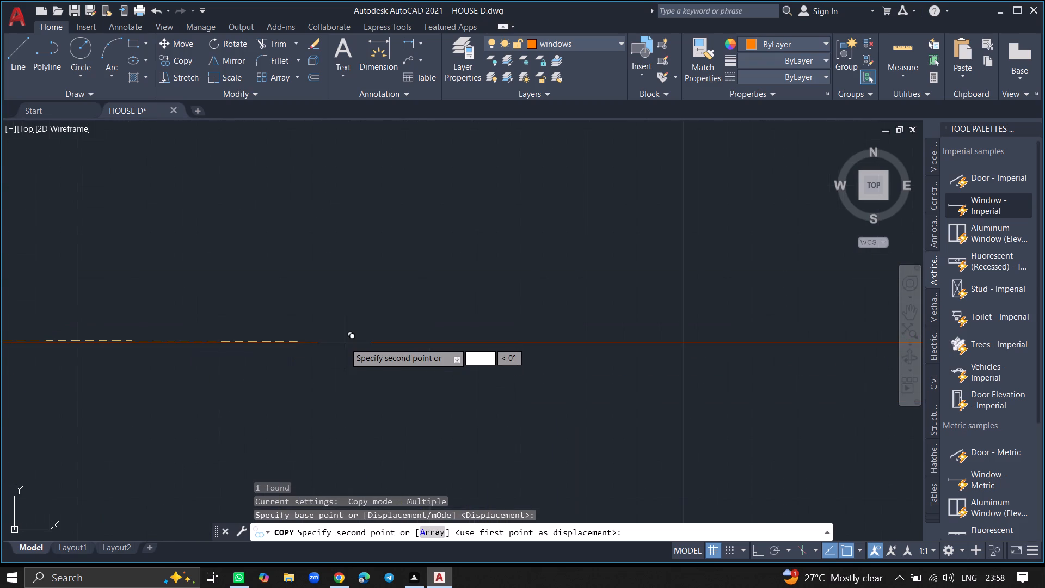
{"action": "scroll", "coordinate": [345, 332], "scroll_direction": "down", "scroll_amount": 4, "text": "ctrl"}
{"action": "left_click", "coordinate": [365, 324]}
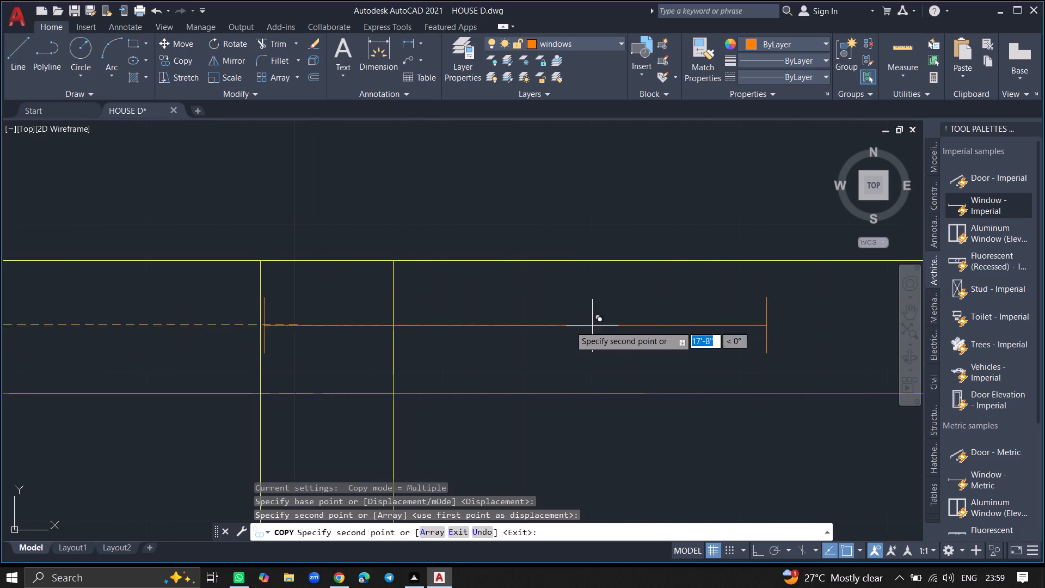
Place another copy of the window outside the plan, west of the southwest room, and end the copying.
{"action": "scroll", "coordinate": [530, 341], "scroll_direction": "down", "scroll_amount": 4, "text": "ctrl"}
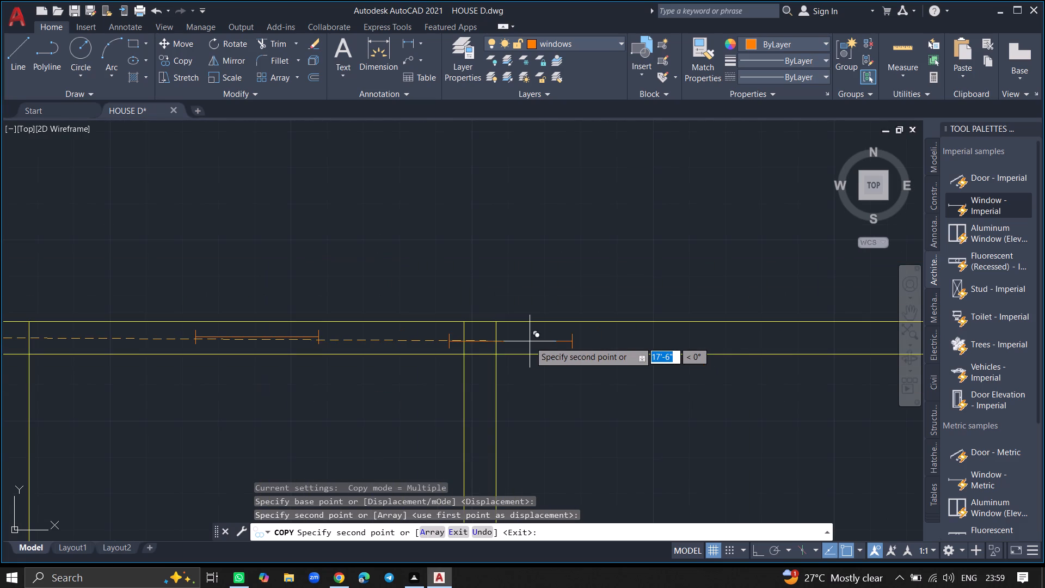
{"action": "scroll", "coordinate": [636, 341], "scroll_direction": "down", "scroll_amount": 2, "text": "ctrl"}
{"action": "scroll", "coordinate": [636, 341], "scroll_direction": "up", "scroll_amount": 2, "text": "ctrl"}
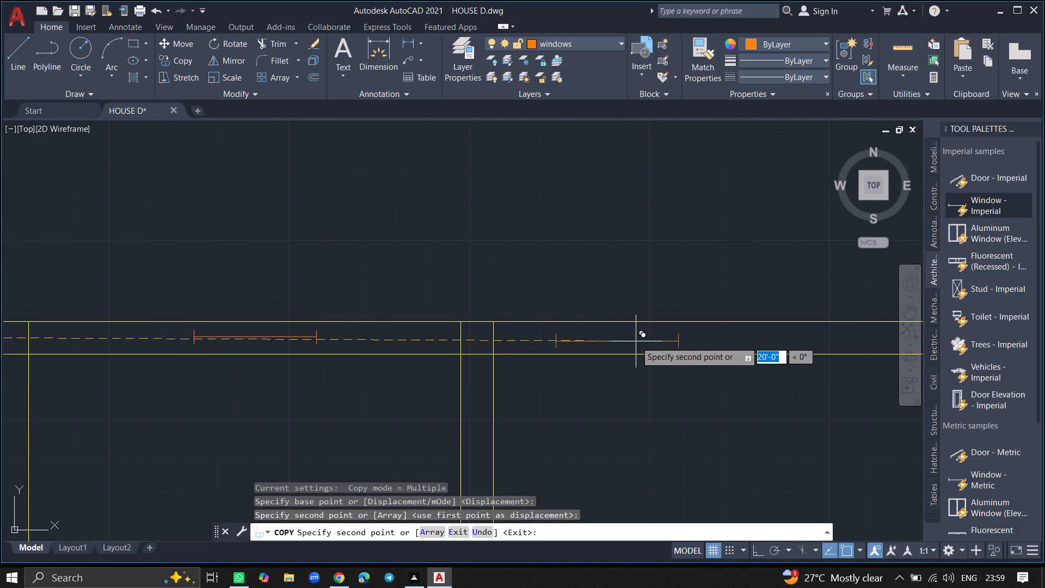
{"action": "scroll", "coordinate": [229, 471], "scroll_direction": "down", "scroll_amount": 4, "text": "ctrl"}
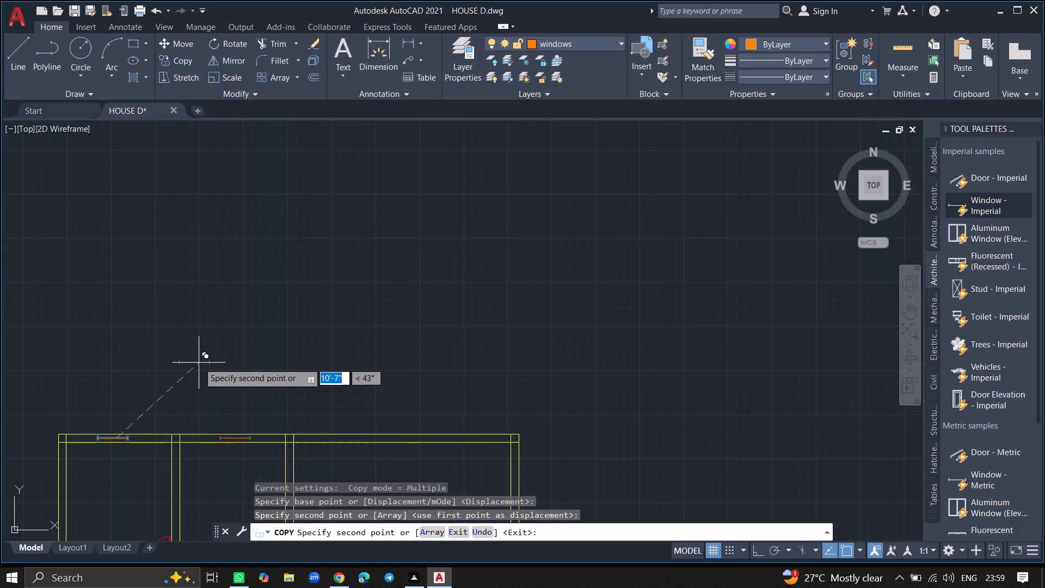
{"action": "scroll", "coordinate": [199, 363], "scroll_direction": "down", "scroll_amount": 5, "text": "ctrl"}
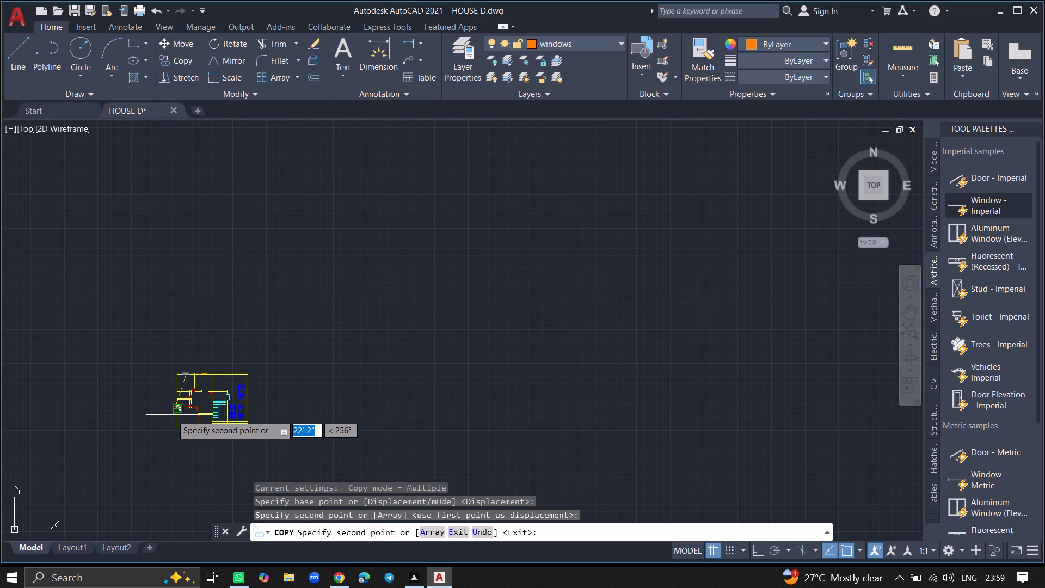
{"action": "scroll", "coordinate": [165, 414], "scroll_direction": "up", "scroll_amount": 4, "text": "ctrl"}
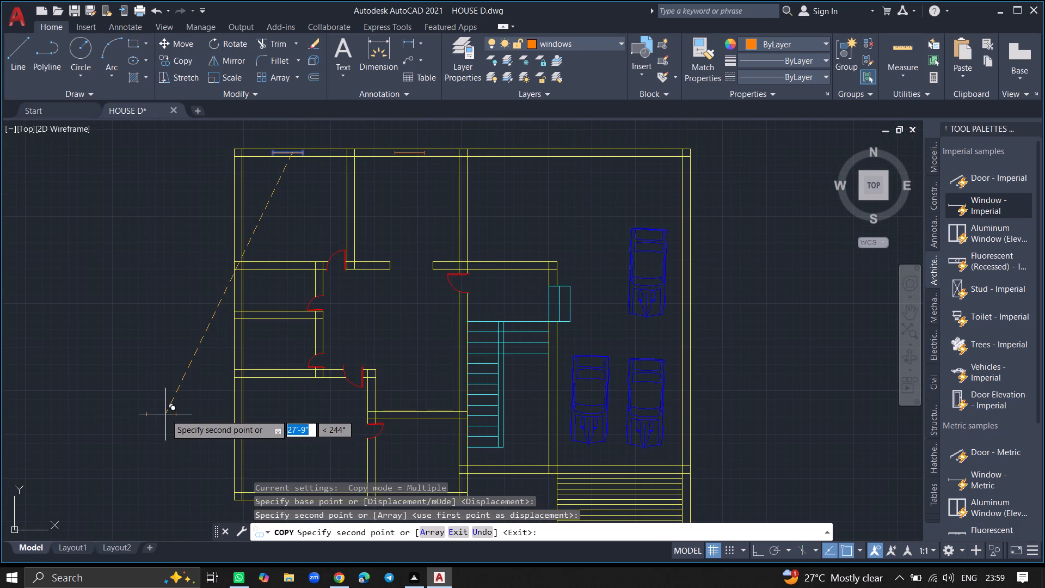
{"action": "left_click", "coordinate": [159, 403]}
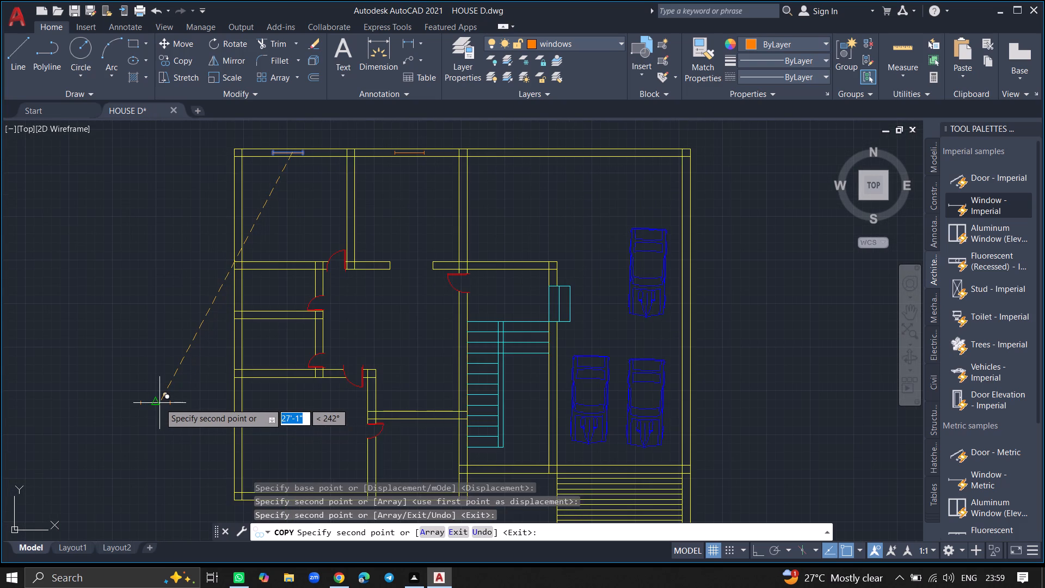
{"action": "key", "text": "Escape"}
Rotate the window copy west of the plan about its midpoint so that it runs vertically.
{"action": "left_click", "coordinate": [159, 403]}
{"action": "type", "text": "RO"}
{"action": "key", "text": "Return"}
{"action": "left_click", "coordinate": [159, 403]}
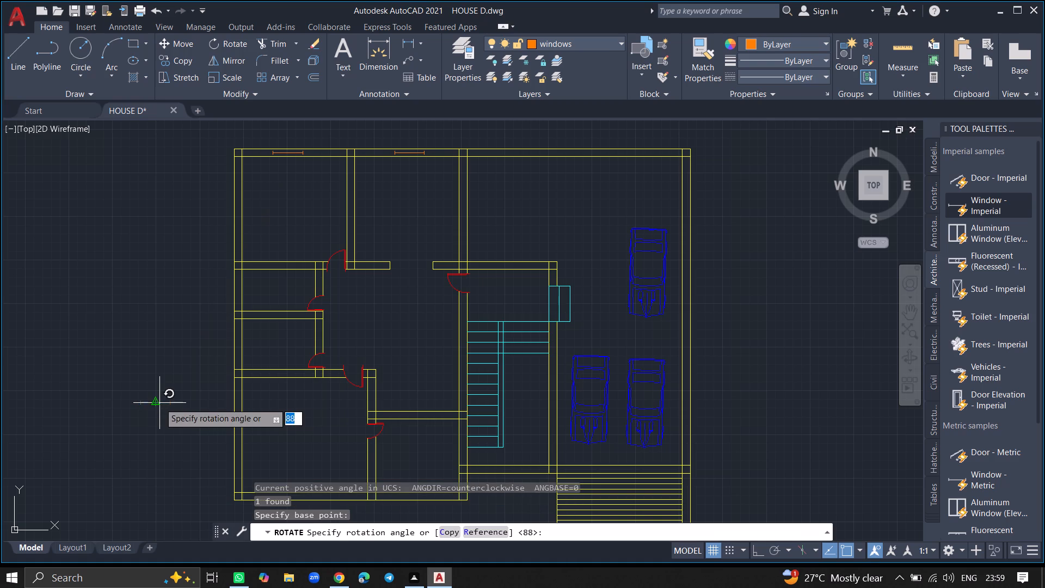
{"action": "left_click", "coordinate": [161, 357]}
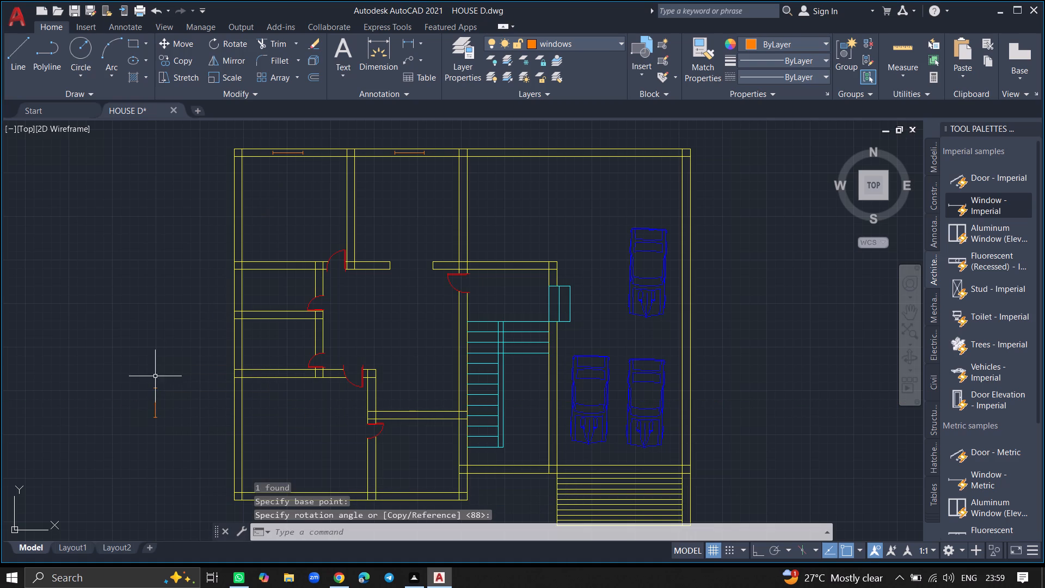
Move the vertical window by its midpoint into the west wall of the southwest room, between the wall lines.
{"action": "left_click", "coordinate": [154, 387]}
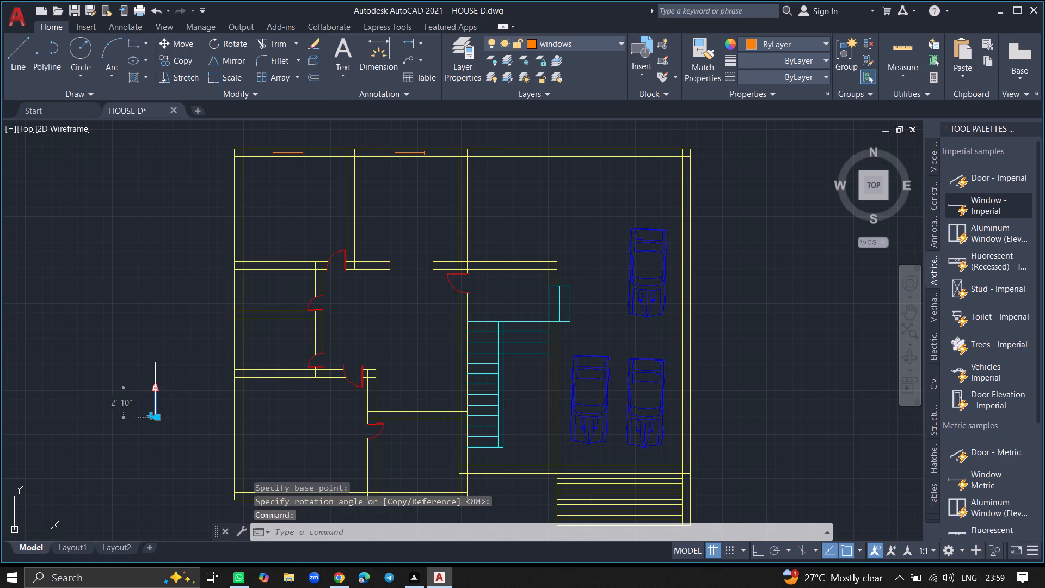
{"action": "type", "text": "MOVEE"}
{"action": "key", "text": "Return"}
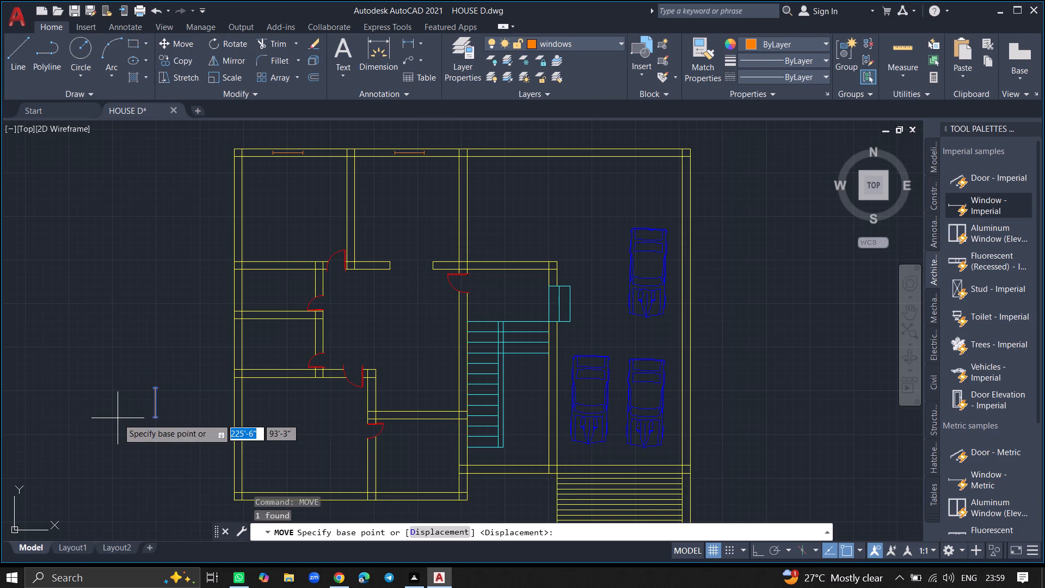
{"action": "left_click", "coordinate": [152, 406]}
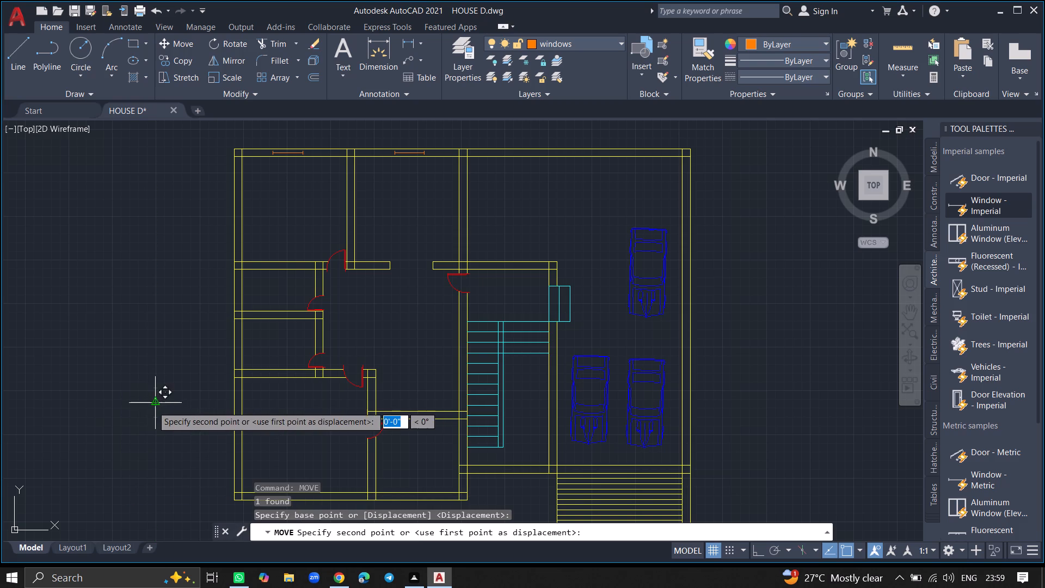
{"action": "scroll", "coordinate": [245, 444], "scroll_direction": "up", "scroll_amount": 3, "text": "ctrl"}
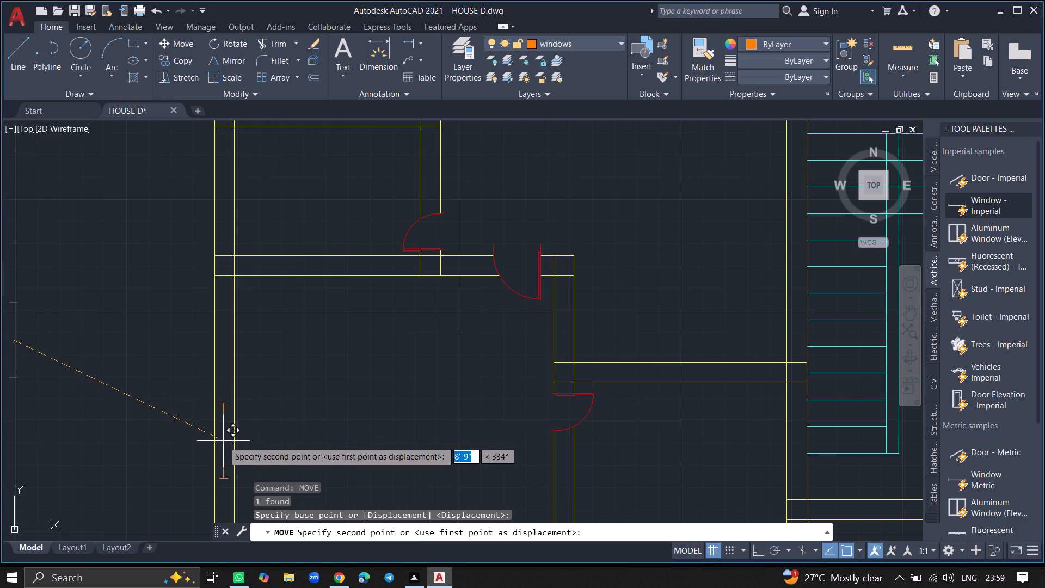
{"action": "left_click", "coordinate": [223, 441]}
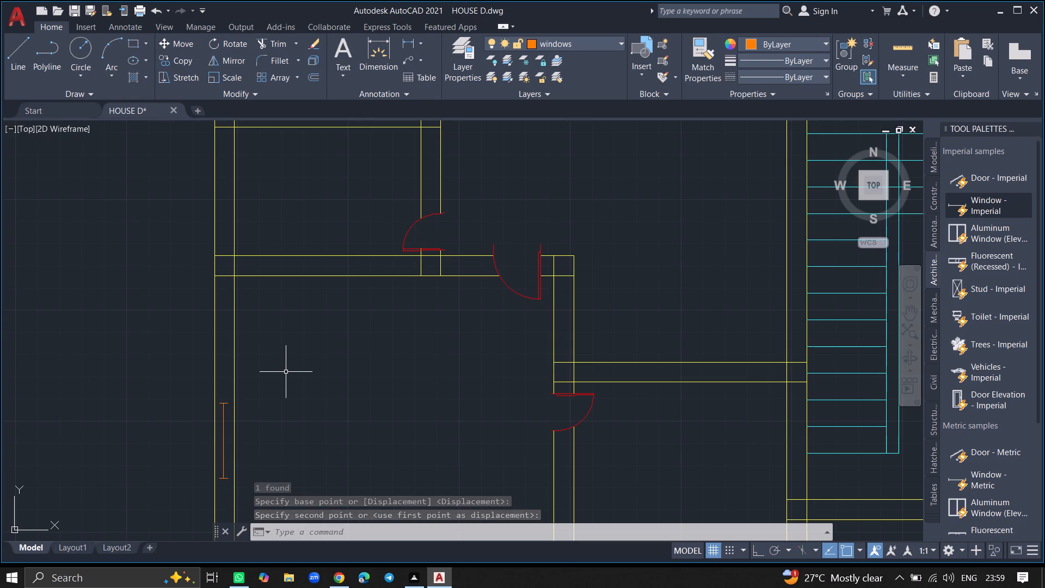
Draw closing lines across the west wall of the southwest room, just north and just south of its vertical window.
{"action": "key", "text": "l"}
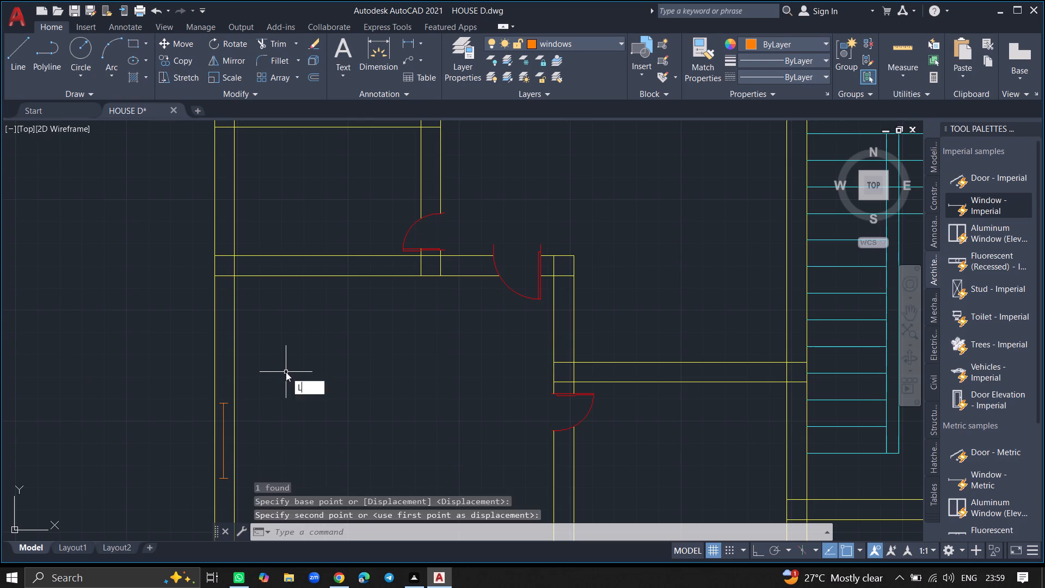
{"action": "key", "text": "Return"}
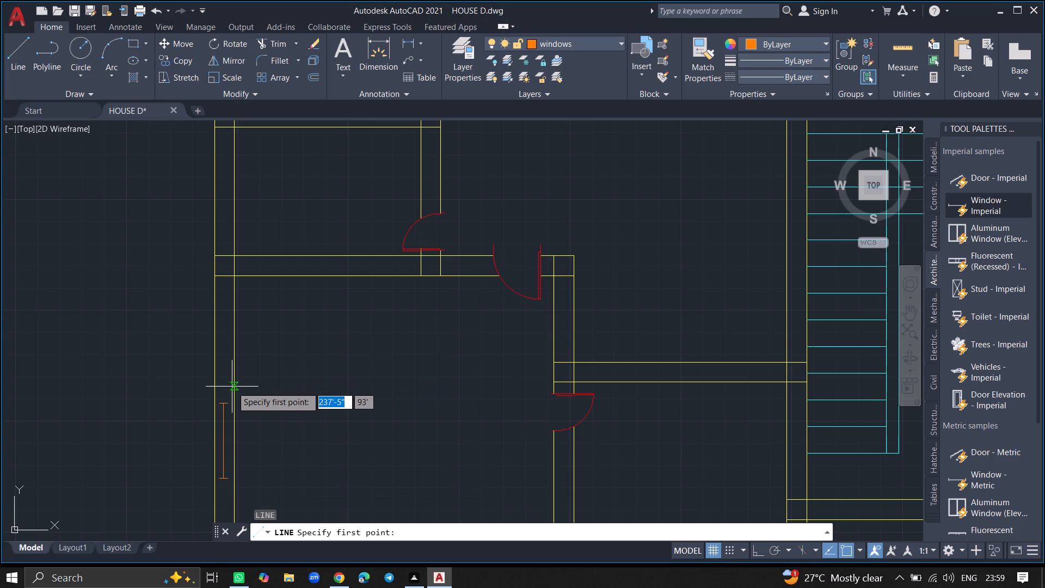
{"action": "left_click", "coordinate": [233, 389]}
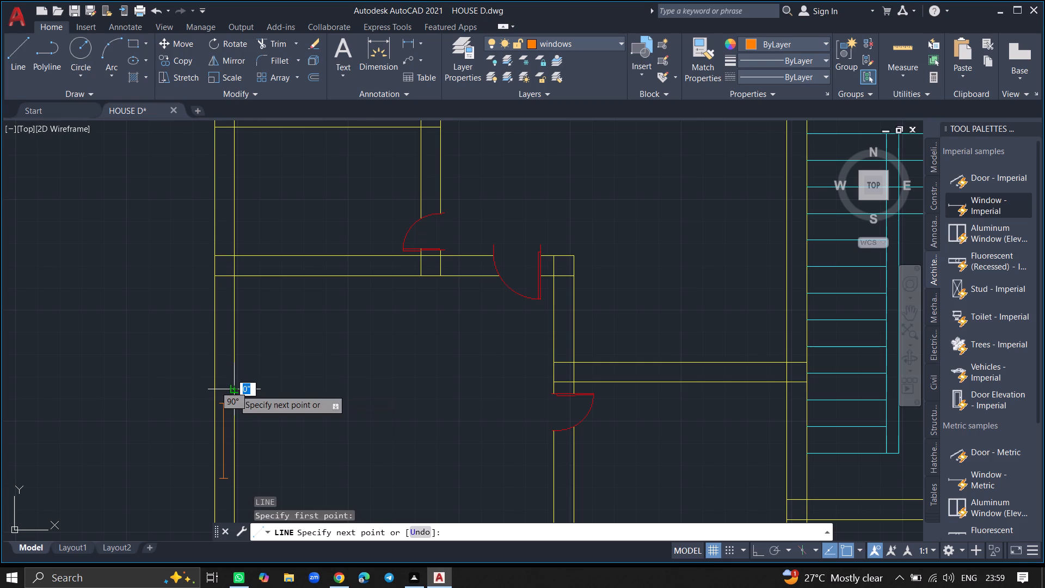
{"action": "left_click", "coordinate": [214, 389]}
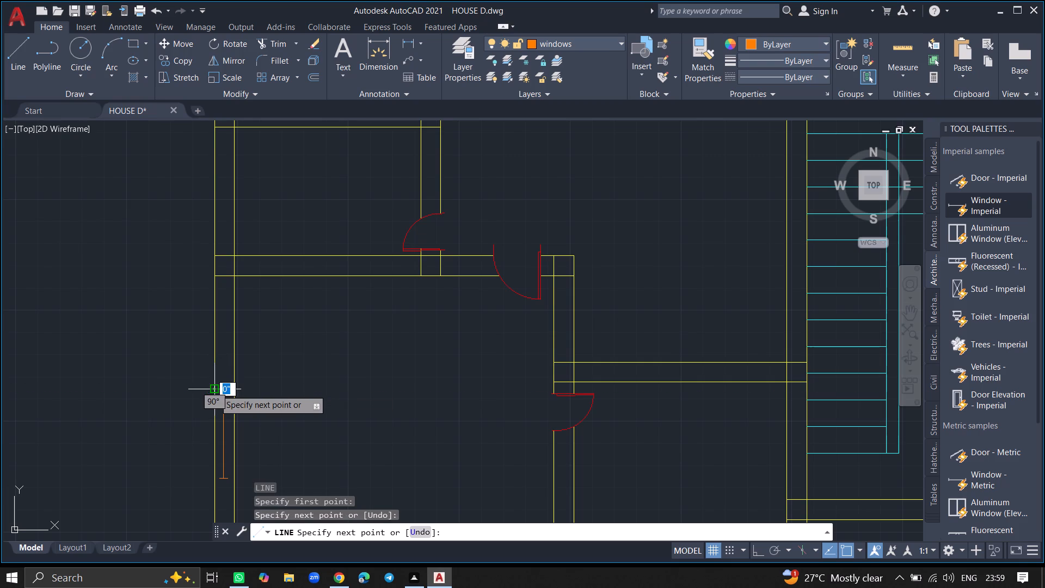
{"action": "key", "text": "Return"}
{"action": "scroll", "coordinate": [298, 389], "scroll_direction": "down", "scroll_amount": 3, "text": "ctrl"}
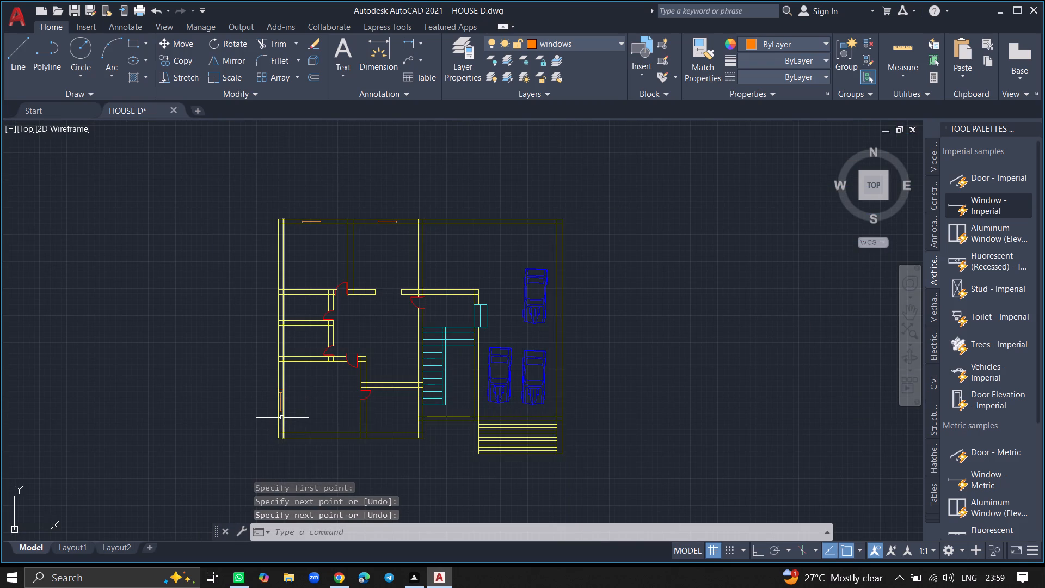
{"action": "scroll", "coordinate": [282, 418], "scroll_direction": "up", "scroll_amount": 4, "text": "ctrl"}
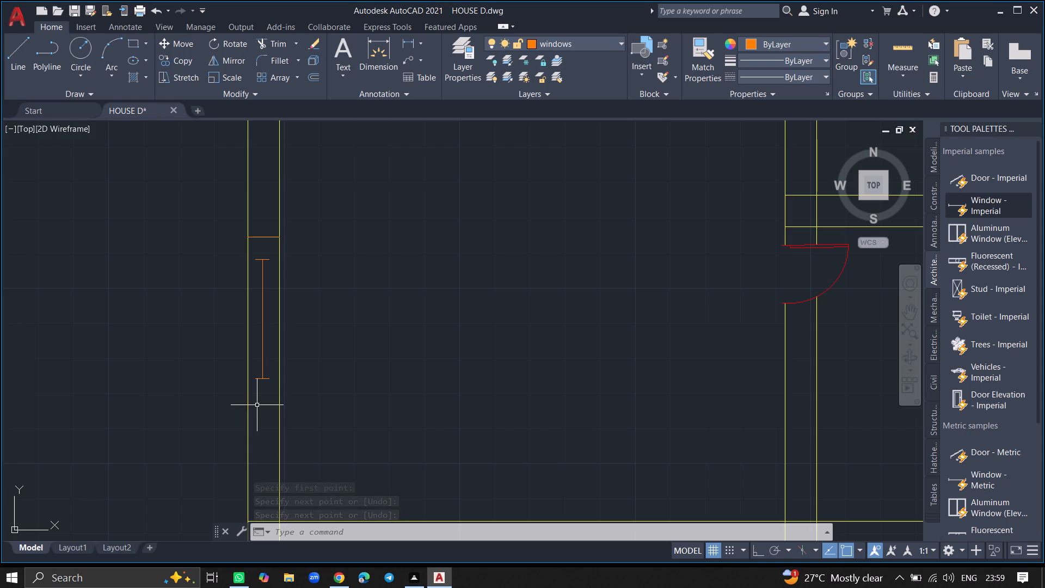
{"action": "key", "text": "l"}
{"action": "key", "text": "Return"}
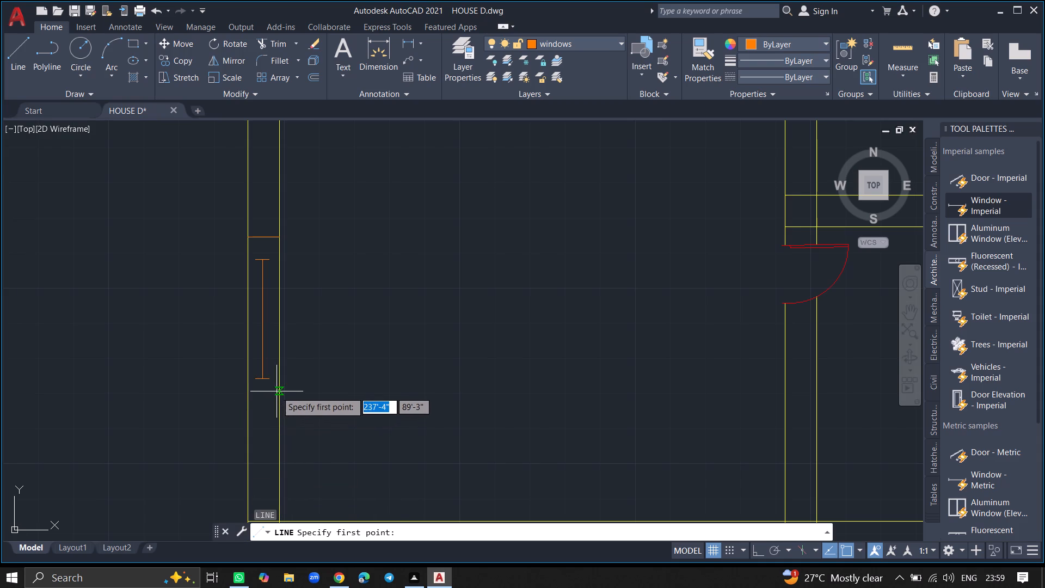
{"action": "left_click", "coordinate": [279, 392]}
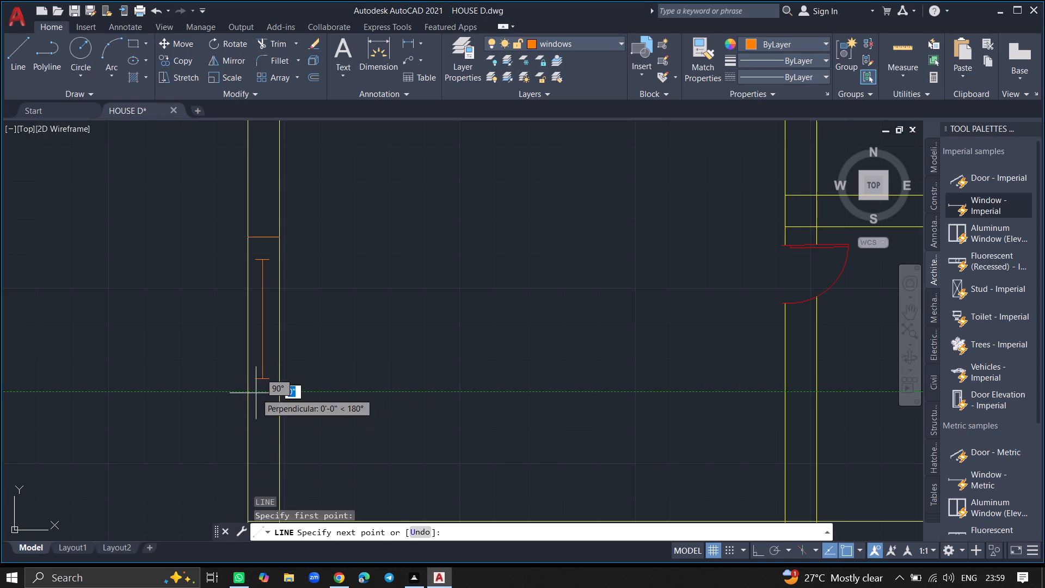
{"action": "left_click", "coordinate": [247, 394]}
{"action": "key", "text": "Return"}
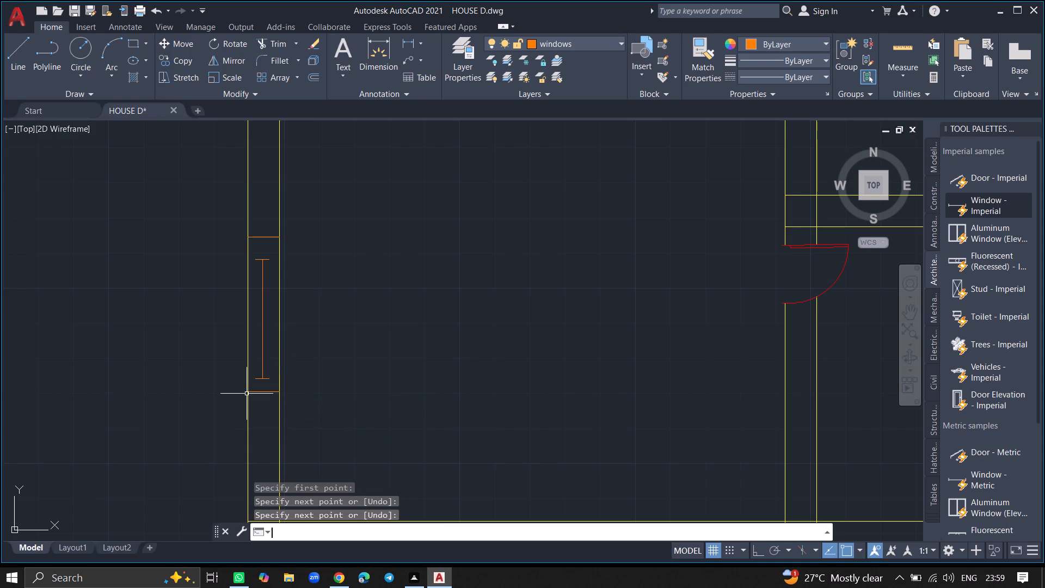
Draw 9" closing lines across the north wall on both sides of the northwest room's window, switching Ortho on for the second line.
{"action": "scroll", "coordinate": [465, 297], "scroll_direction": "down", "scroll_amount": 5, "text": "ctrl"}
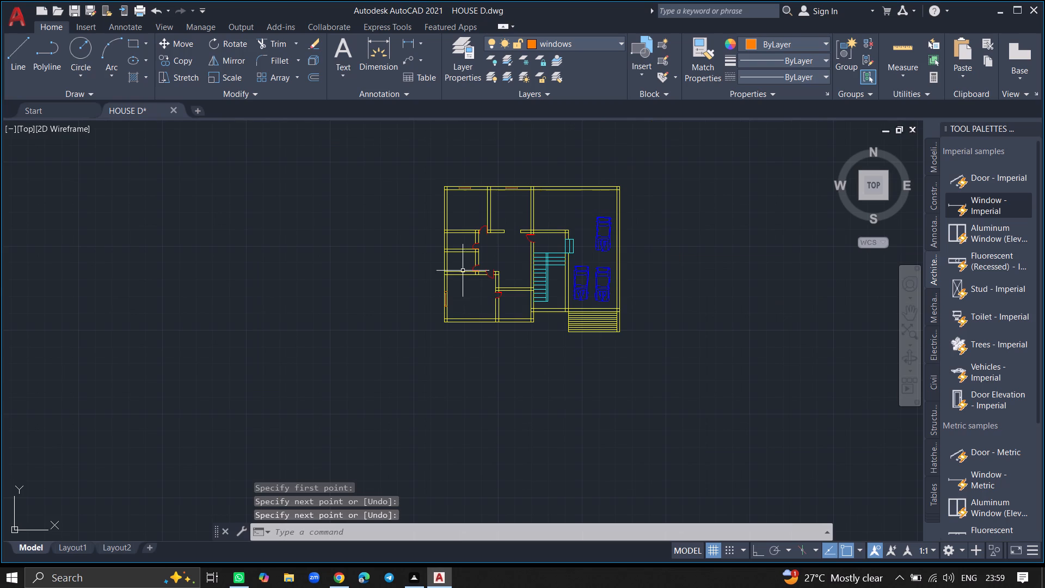
{"action": "scroll", "coordinate": [472, 182], "scroll_direction": "up", "scroll_amount": 3, "text": "ctrl"}
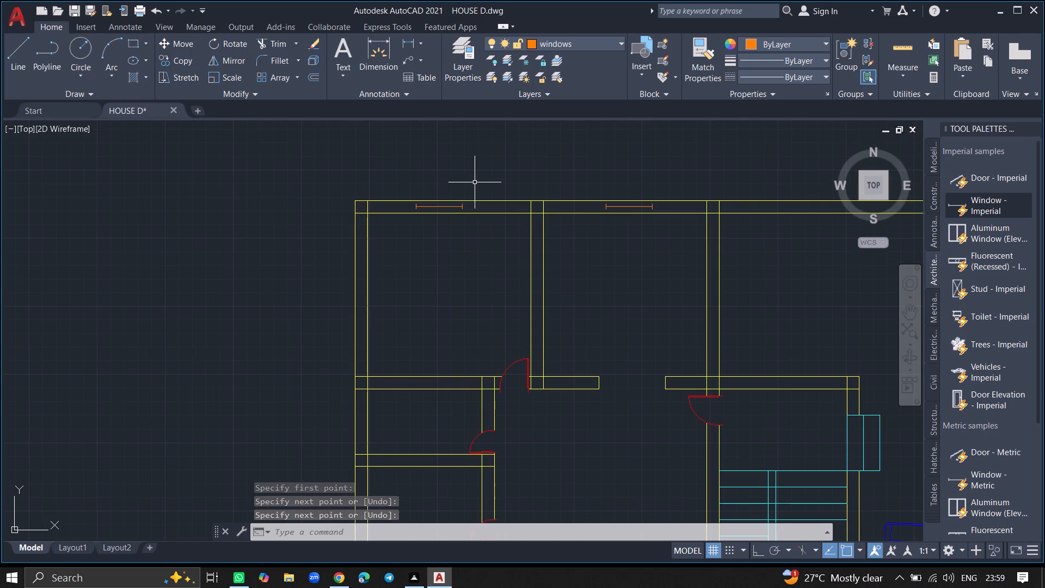
{"action": "scroll", "coordinate": [472, 210], "scroll_direction": "up", "scroll_amount": 3, "text": "ctrl"}
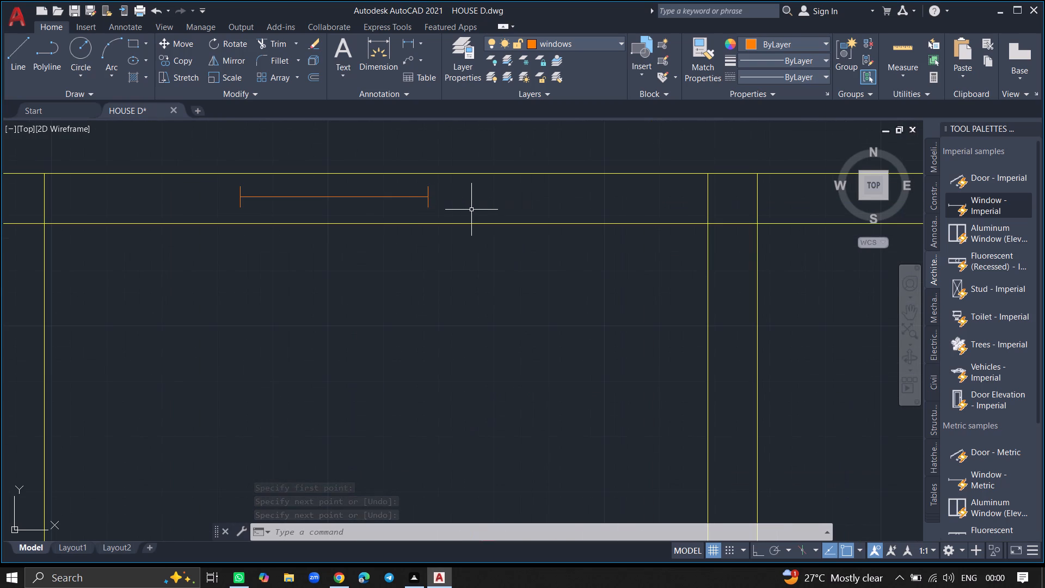
{"action": "key", "text": "l"}
{"action": "key", "text": "Return"}
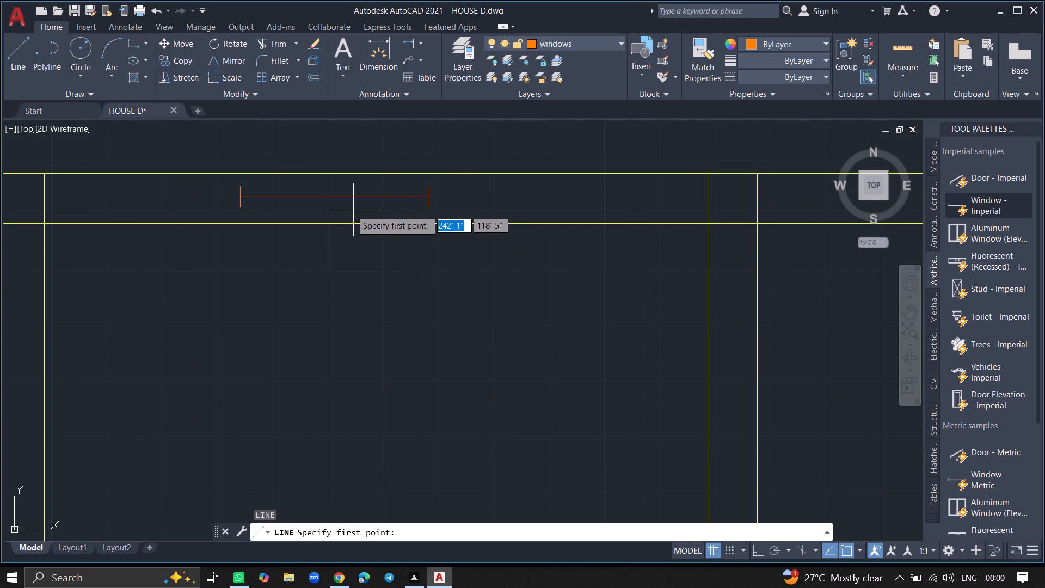
{"action": "left_click", "coordinate": [226, 174]}
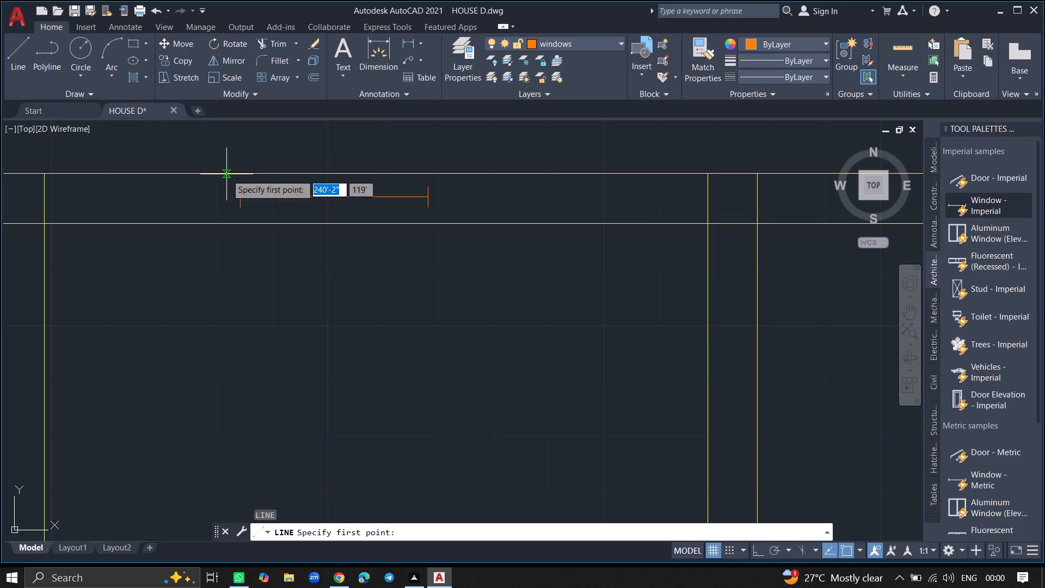
{"action": "left_click", "coordinate": [228, 222]}
{"action": "key", "text": "Return"}
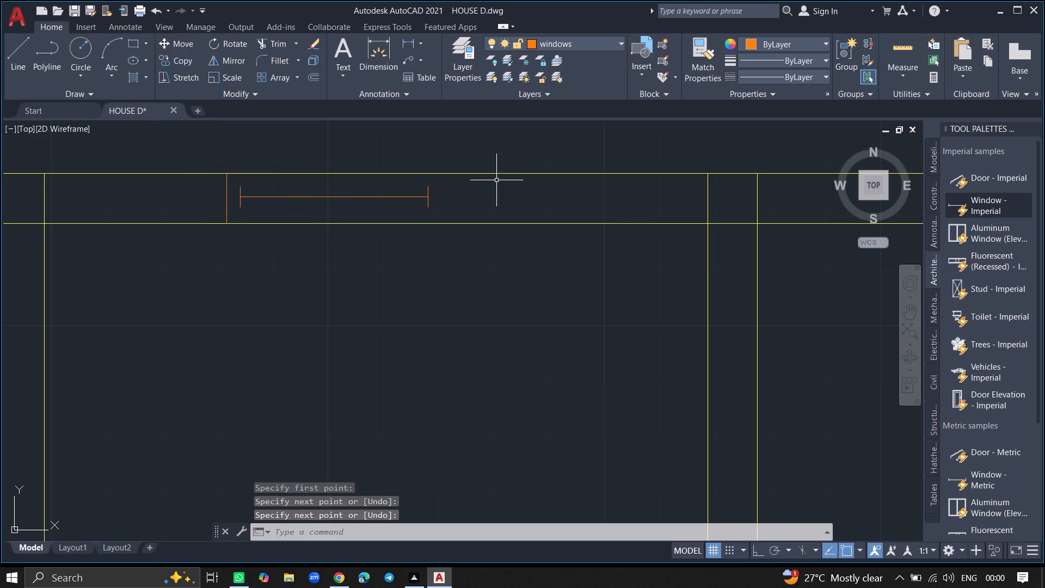
{"action": "key", "text": "F8"}
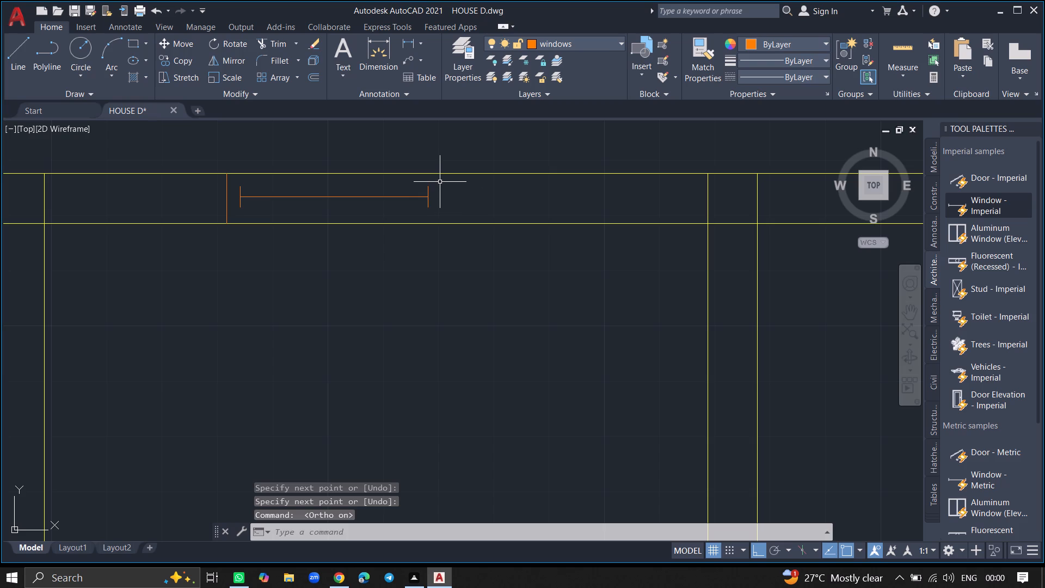
{"action": "key", "text": "l"}
{"action": "key", "text": "Return"}
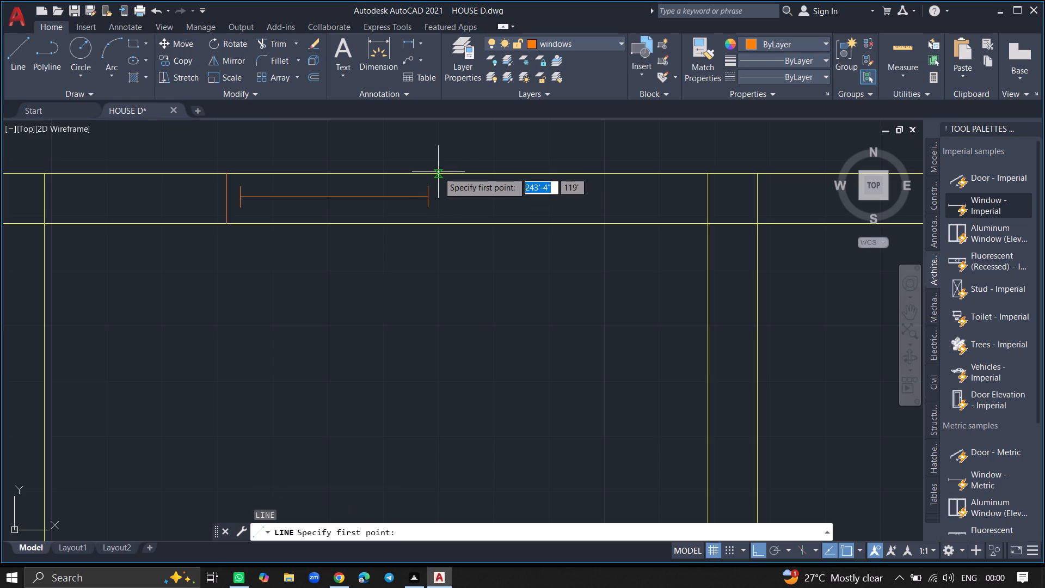
{"action": "left_click", "coordinate": [438, 172]}
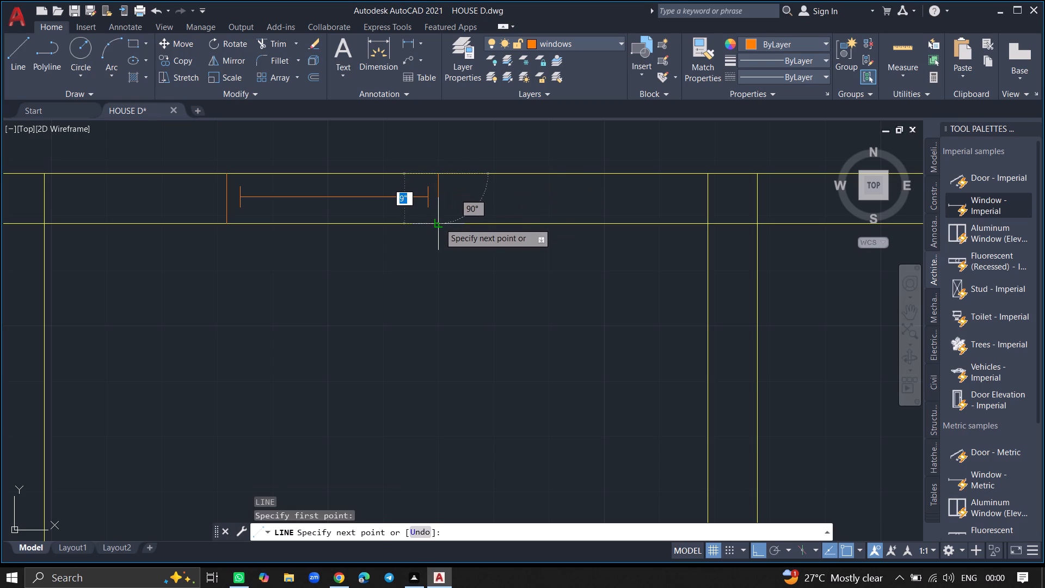
{"action": "left_click", "coordinate": [439, 223]}
{"action": "key", "text": "Return"}
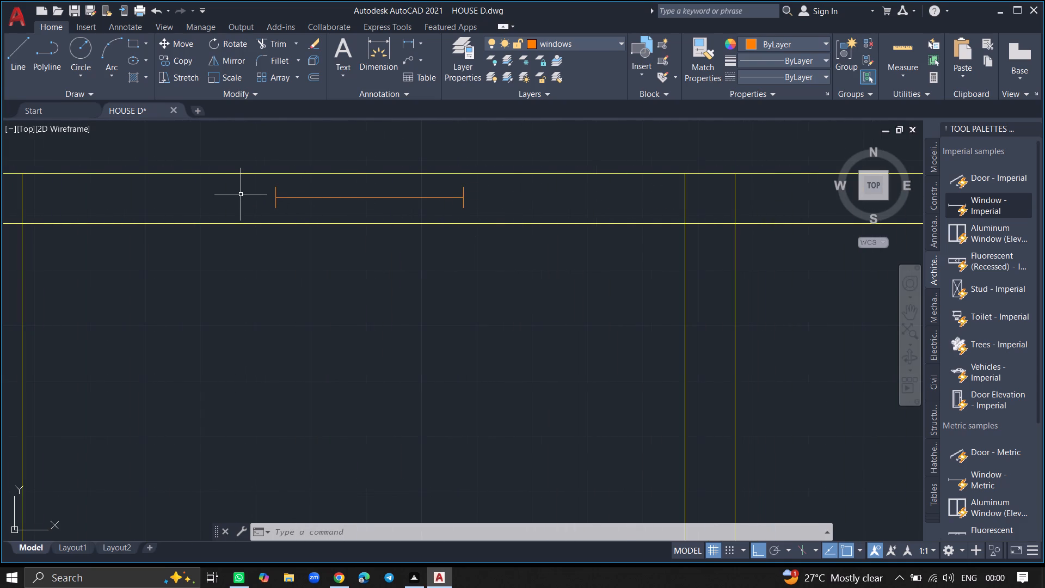
Draw closing lines across the north wall just west and just east of the adjacent room's window.
{"action": "key", "text": "l"}
{"action": "key", "text": "Return"}
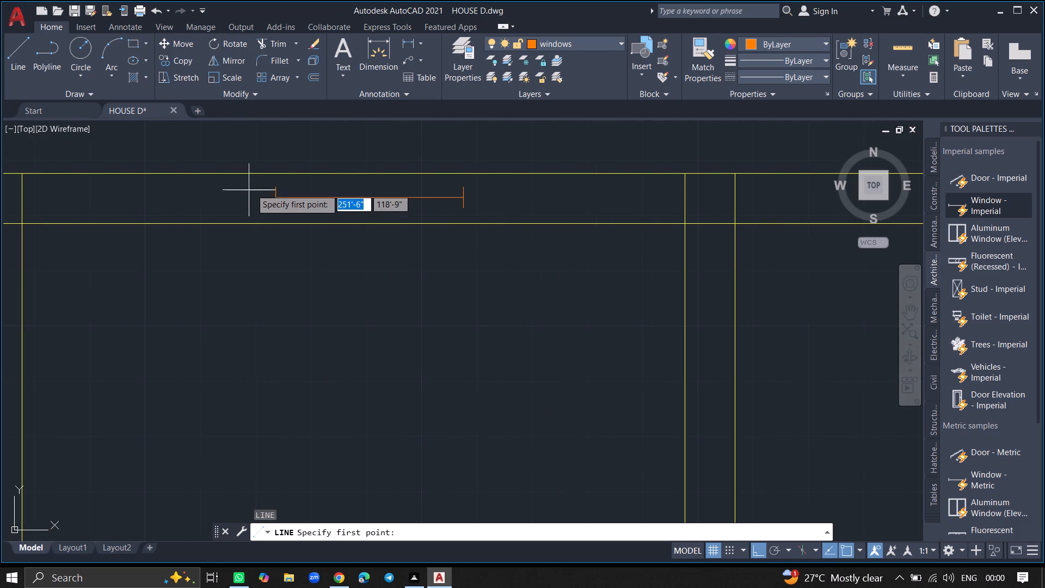
{"action": "left_click", "coordinate": [265, 174]}
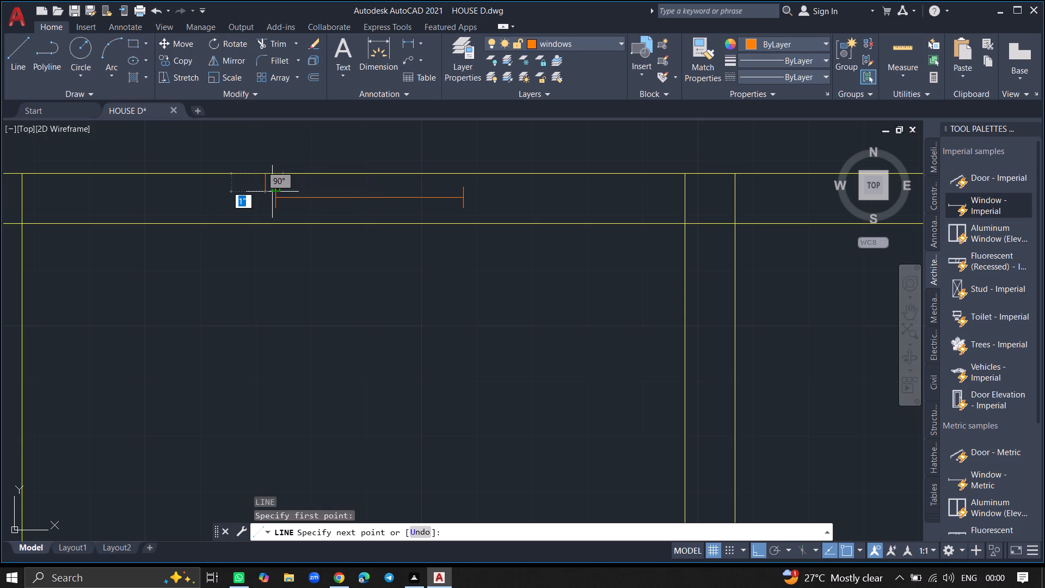
{"action": "left_click", "coordinate": [263, 223]}
{"action": "key", "text": "Return"}
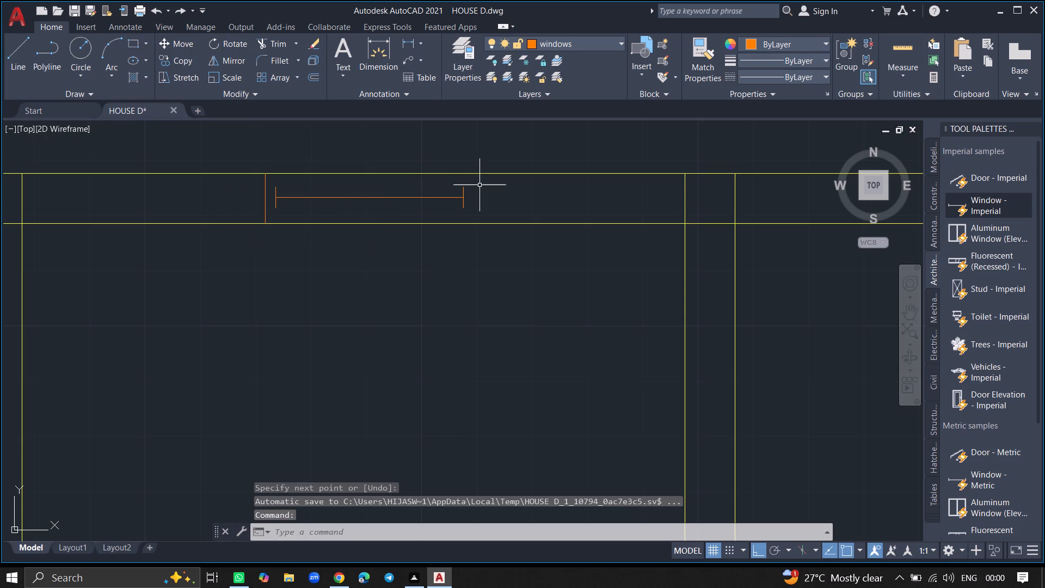
{"action": "key", "text": "l"}
{"action": "key", "text": "Return"}
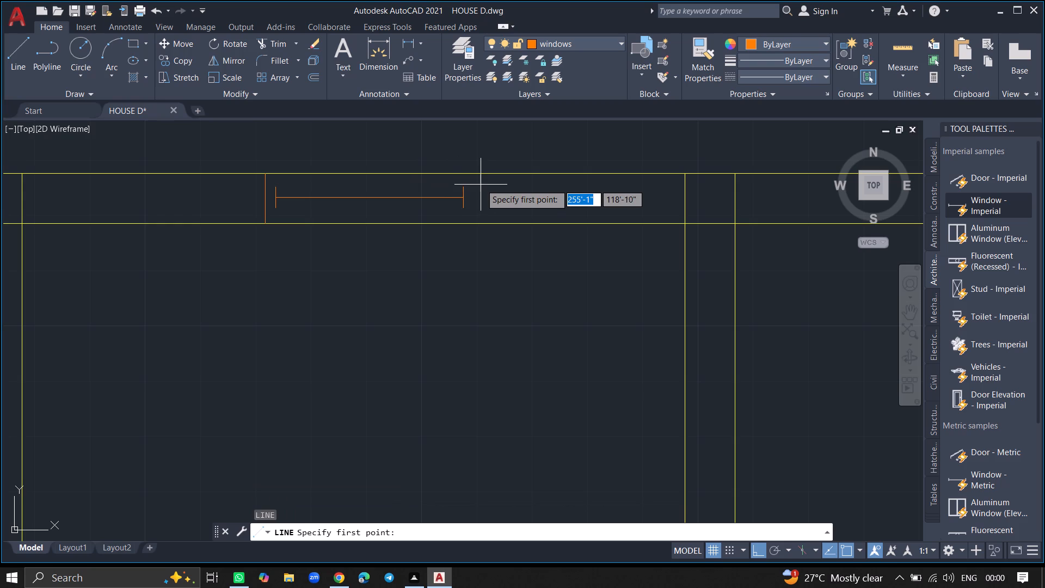
{"action": "left_click", "coordinate": [471, 171]}
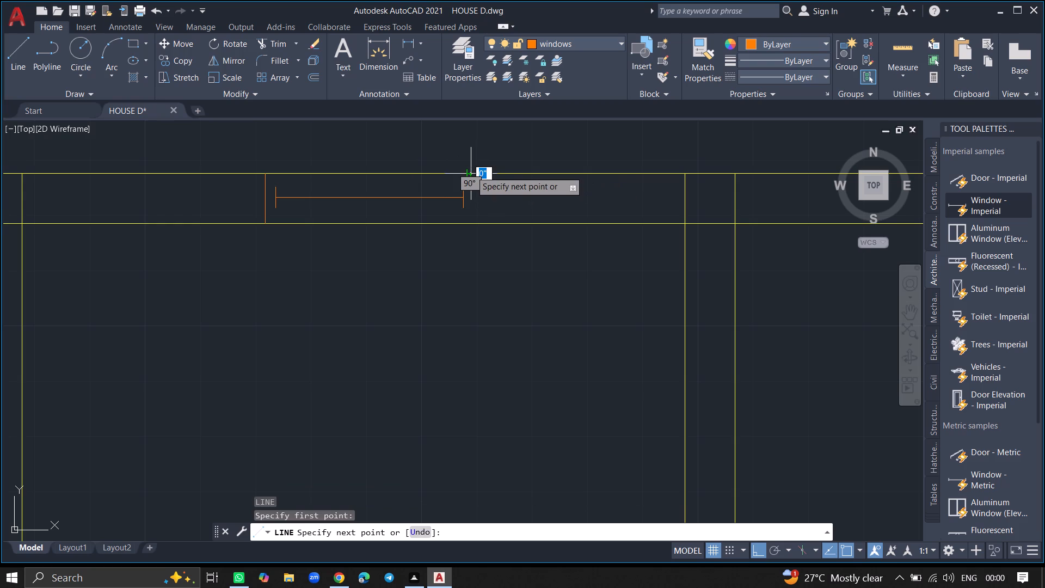
{"action": "left_click", "coordinate": [471, 220]}
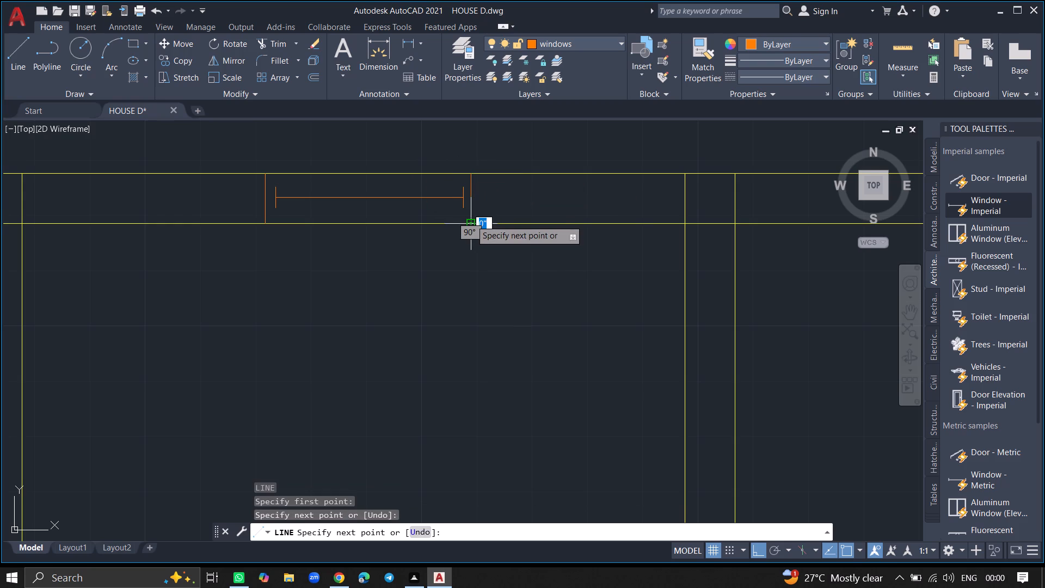
{"action": "key", "text": "Return"}
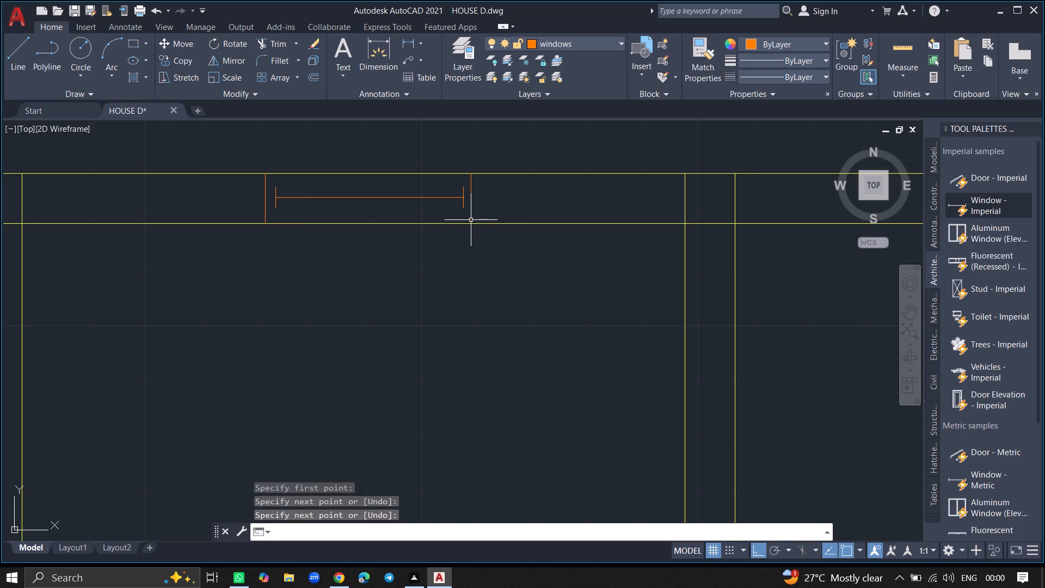
Copy the southwest room's vertical window, without Ortho, north onto the outer west wall line of the adjacent room and end the copying.
{"action": "scroll", "coordinate": [448, 302], "scroll_direction": "down", "scroll_amount": 5, "text": "ctrl"}
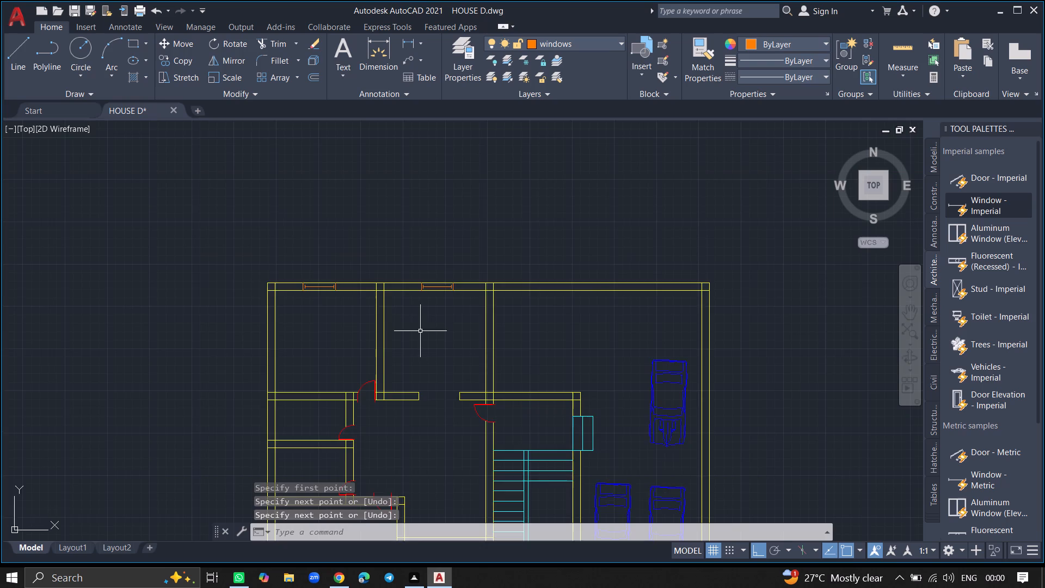
{"action": "scroll", "coordinate": [420, 331], "scroll_direction": "down", "scroll_amount": 4, "text": "ctrl"}
{"action": "scroll", "coordinate": [373, 403], "scroll_direction": "up", "scroll_amount": 4, "text": "ctrl"}
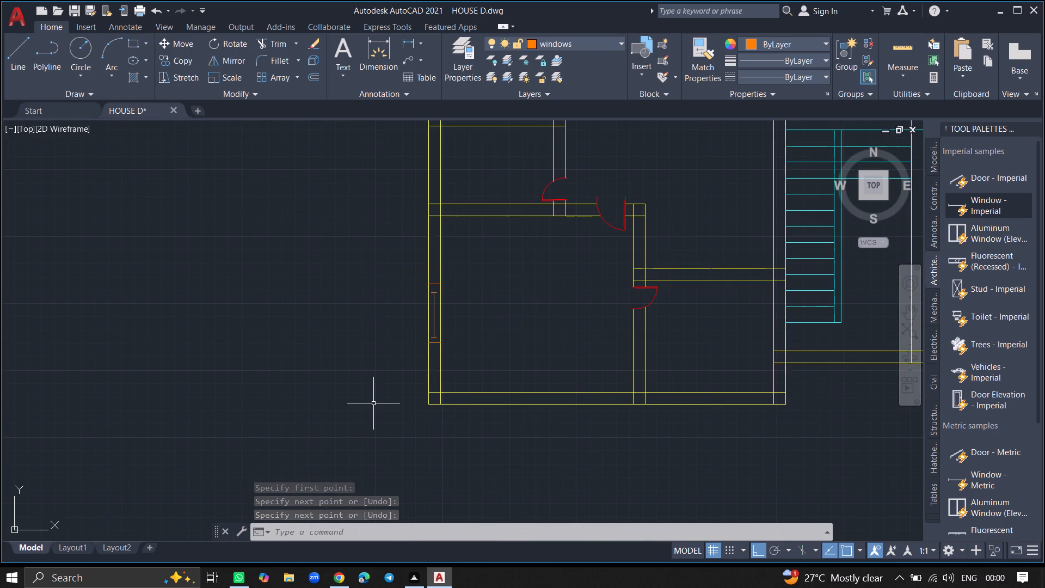
{"action": "left_click", "coordinate": [433, 322]}
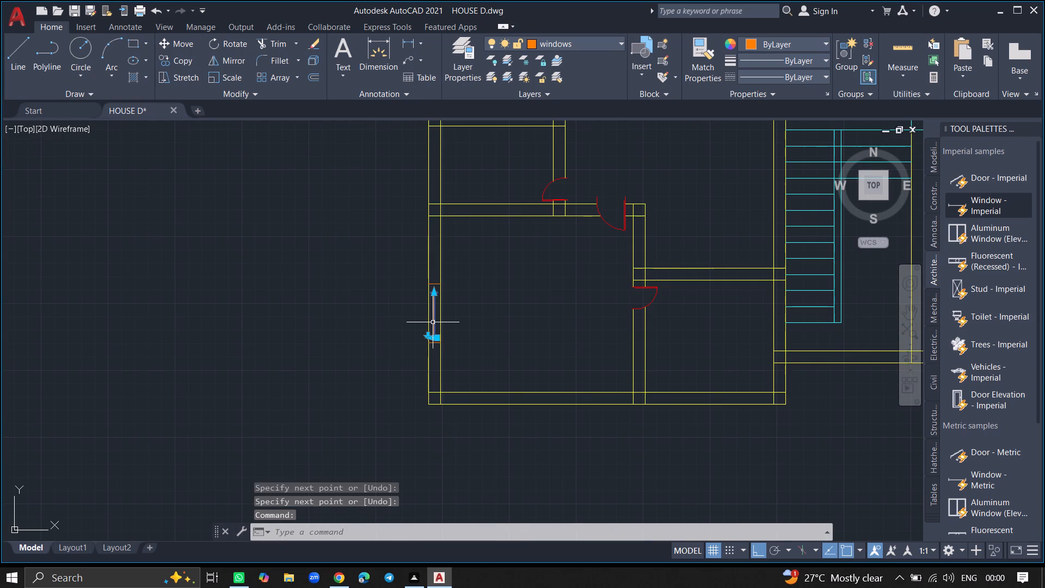
{"action": "type", "text": "COPY"}
{"action": "key", "text": "Return"}
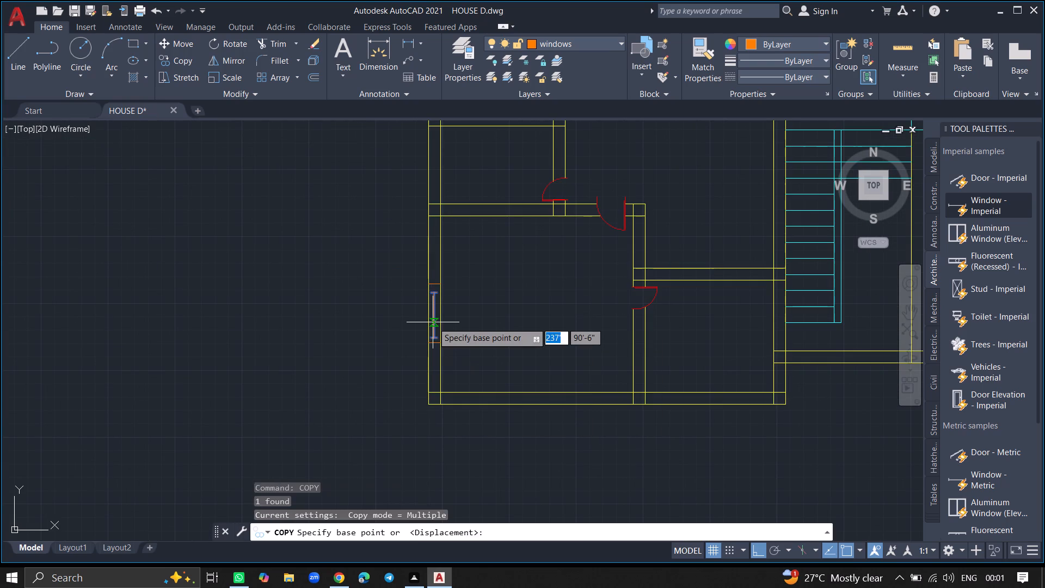
{"action": "left_click", "coordinate": [433, 322]}
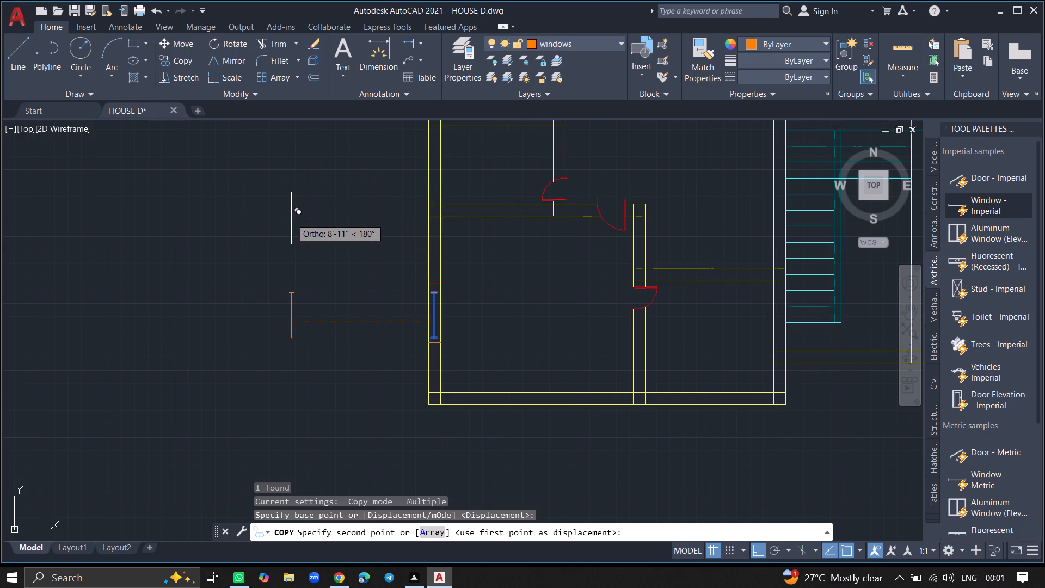
{"action": "key", "text": "F8"}
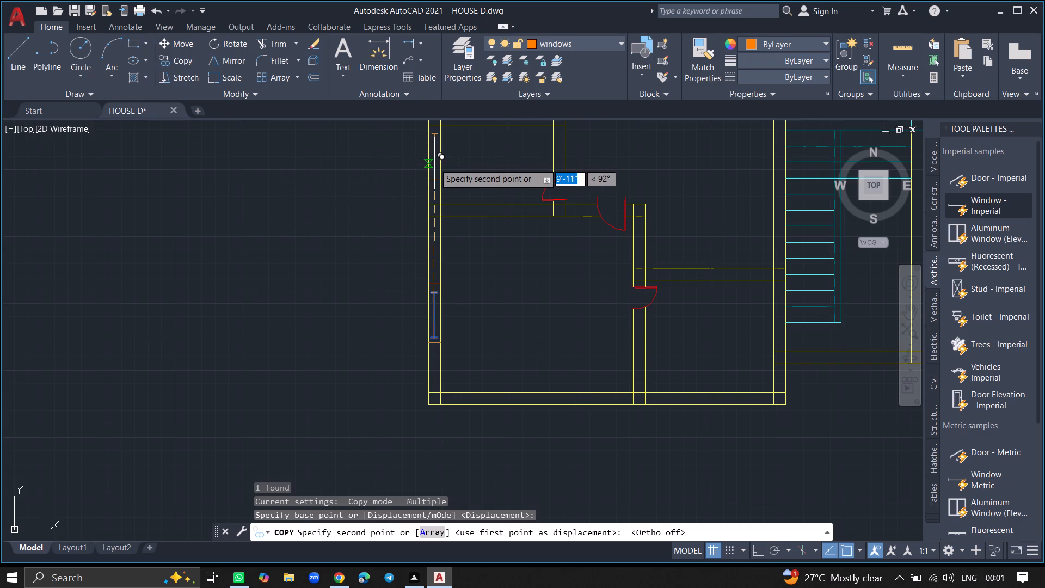
{"action": "left_click", "coordinate": [434, 170]}
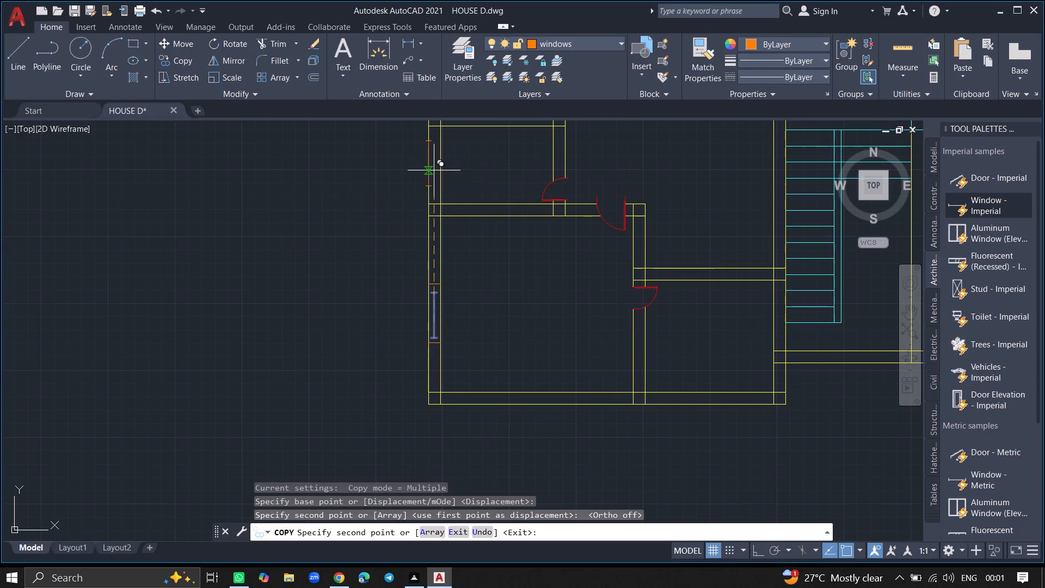
{"action": "key", "text": "Escape"}
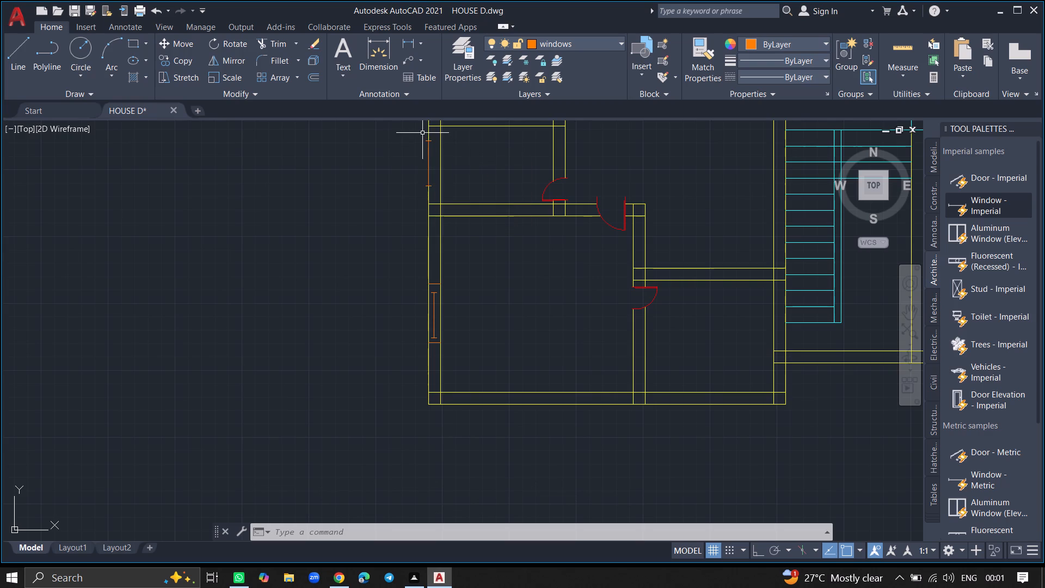
{"action": "scroll", "coordinate": [422, 131], "scroll_direction": "up", "scroll_amount": 7, "text": "ctrl"}
{"action": "scroll", "coordinate": [422, 131], "scroll_direction": "down", "scroll_amount": 4, "text": "ctrl"}
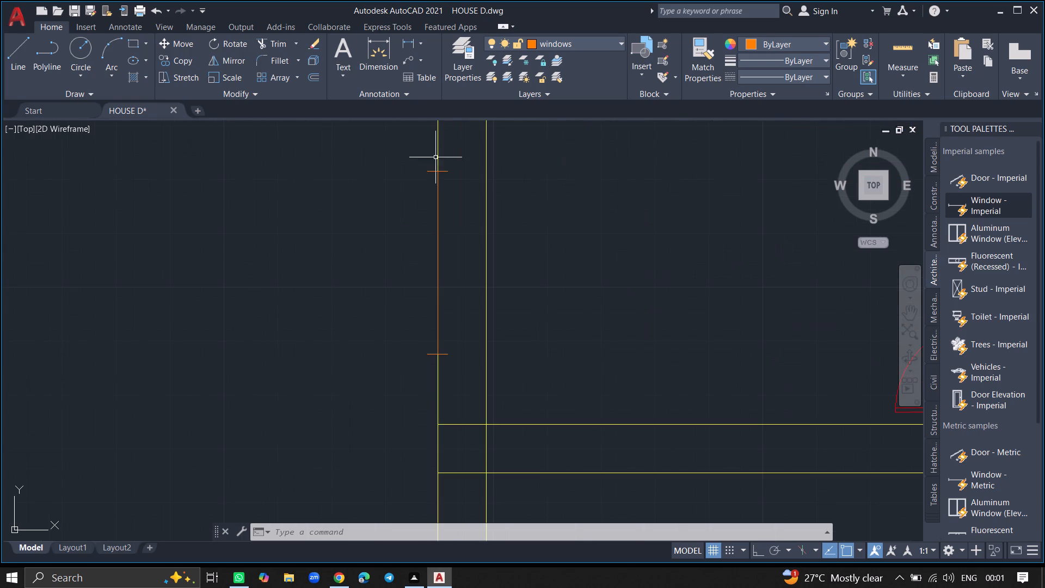
Move the copied vertical window from the outer west wall line into the middle of the wall thickness.
{"action": "left_click", "coordinate": [437, 204]}
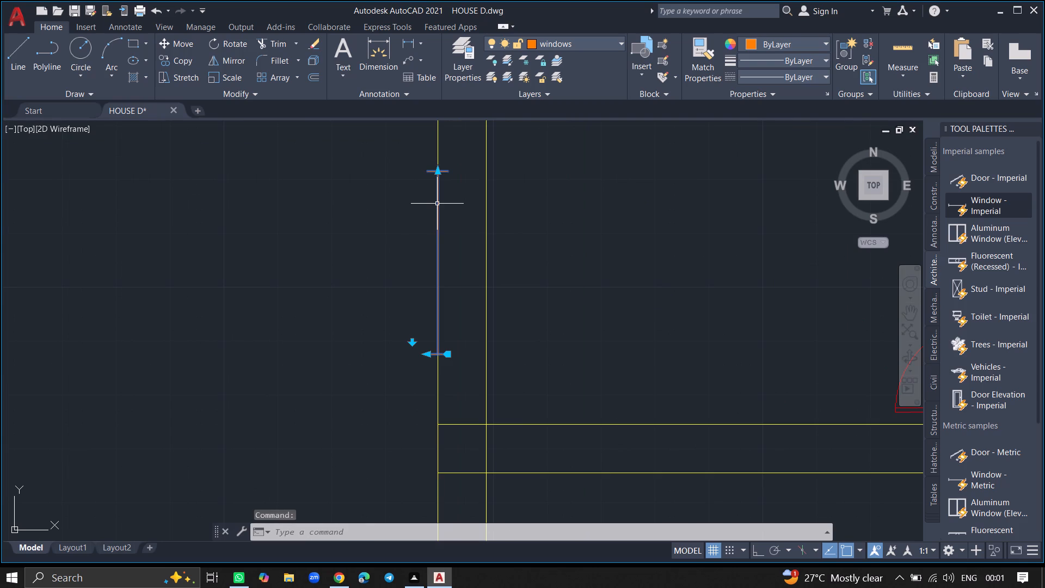
{"action": "type", "text": "MOVE"}
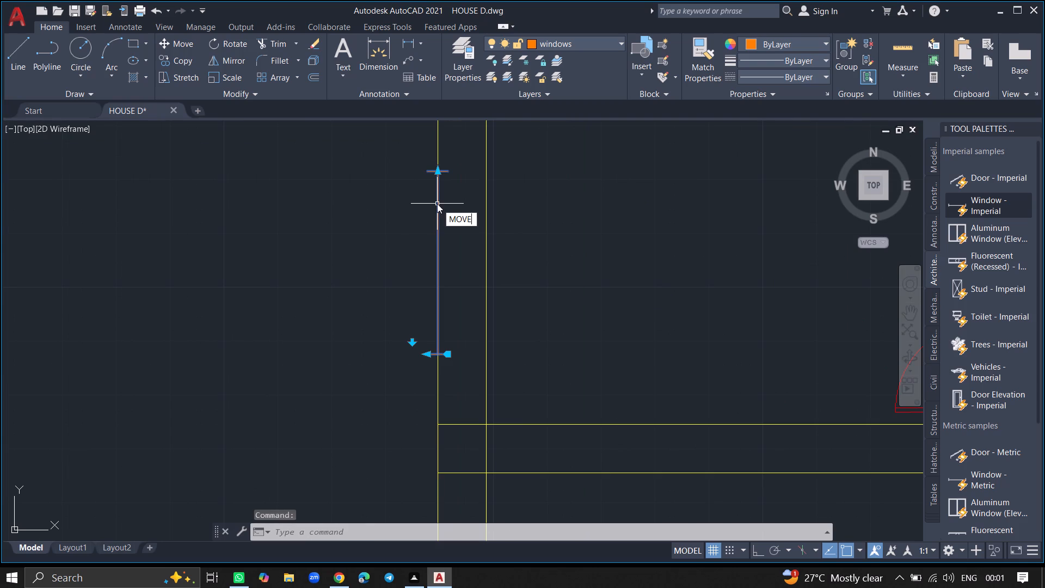
{"action": "key", "text": "Return"}
{"action": "left_click", "coordinate": [437, 204]}
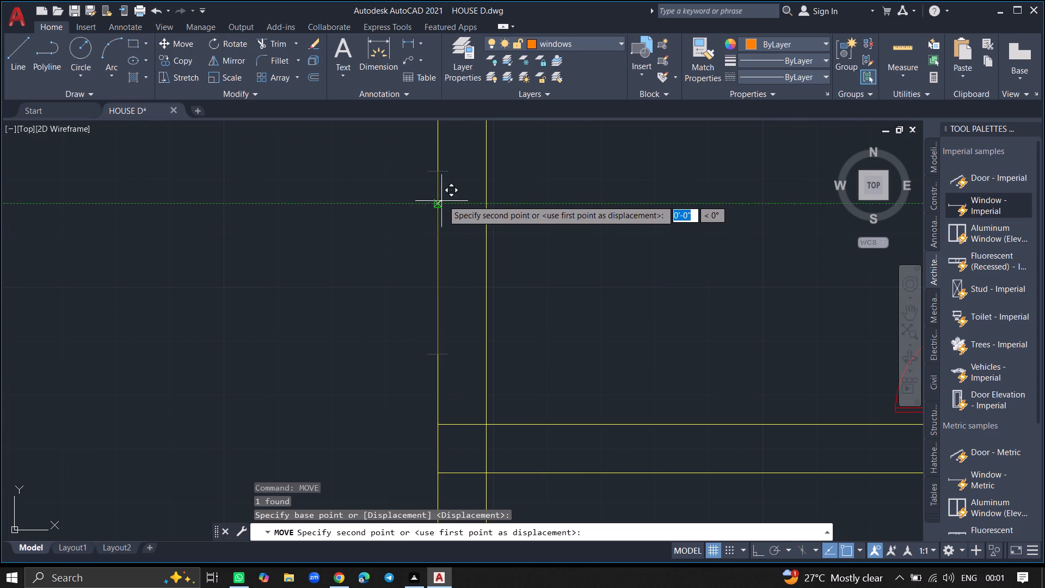
{"action": "left_click", "coordinate": [462, 190]}
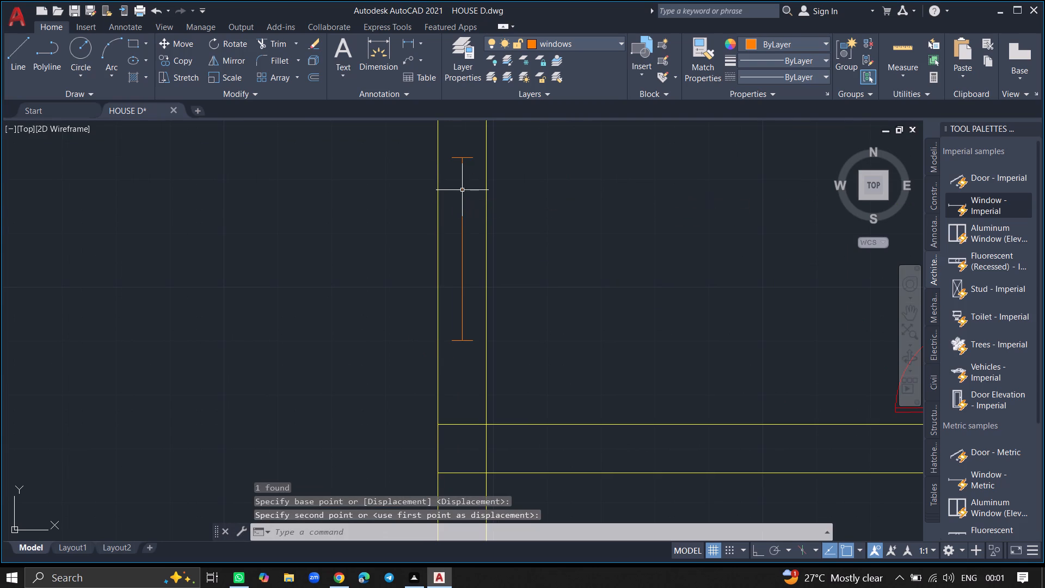
Scale down the vertical window in the west wall of the small room north of the southwest room, picking the factor freehand.
{"action": "scroll", "coordinate": [481, 222], "scroll_direction": "down", "scroll_amount": 2, "text": "ctrl"}
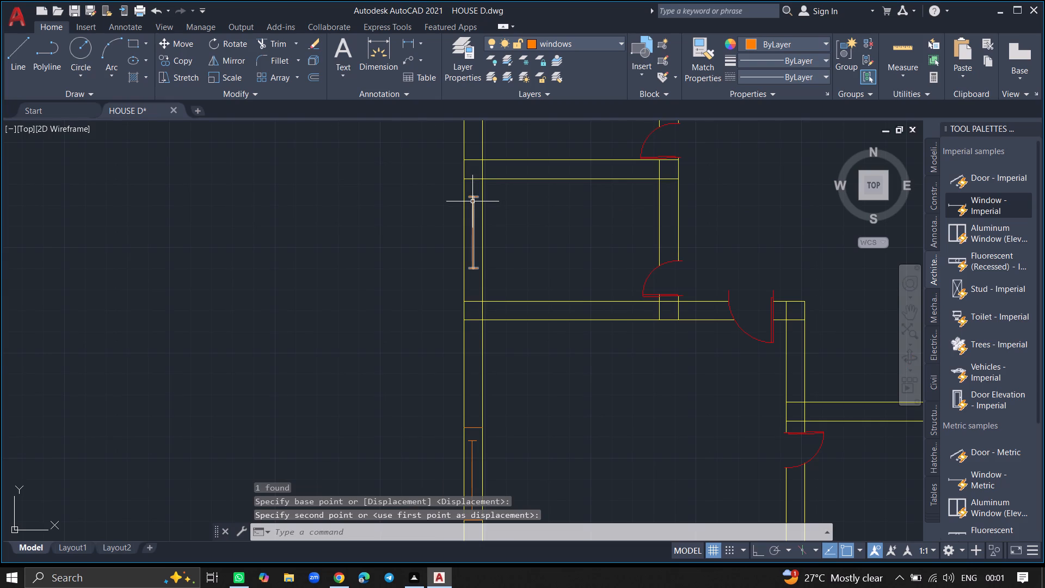
{"action": "left_click", "coordinate": [472, 201]}
{"action": "type", "text": "SC"}
{"action": "key", "text": "Return"}
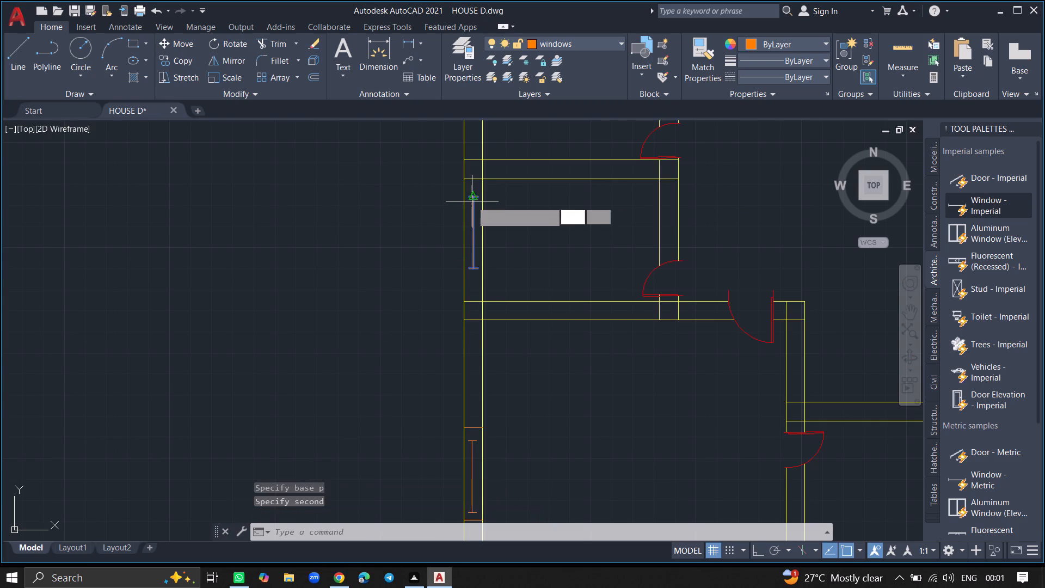
{"action": "left_click", "coordinate": [472, 201]}
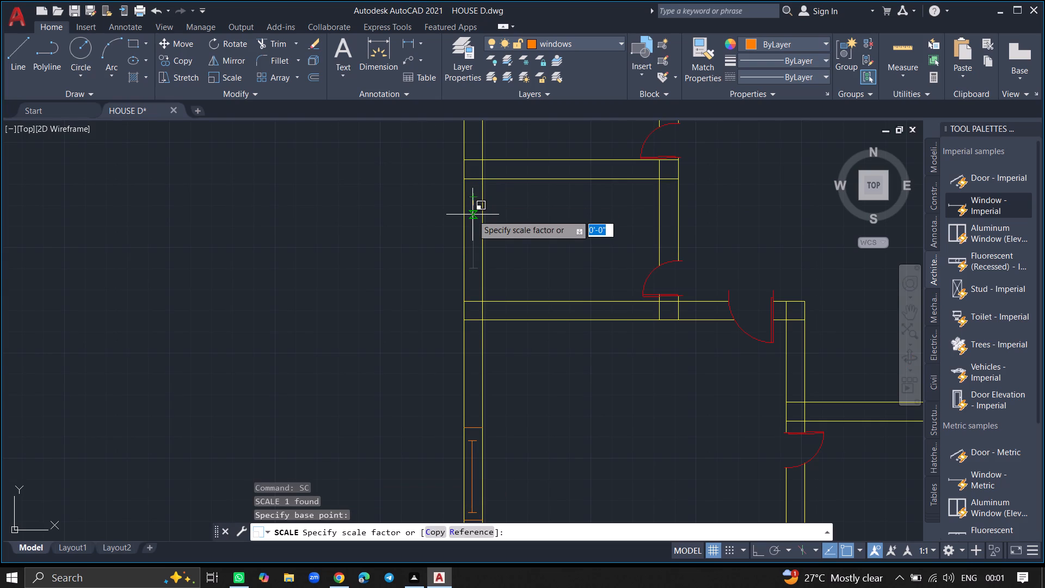
{"action": "scroll", "coordinate": [472, 222], "scroll_direction": "up", "scroll_amount": 3, "text": "ctrl"}
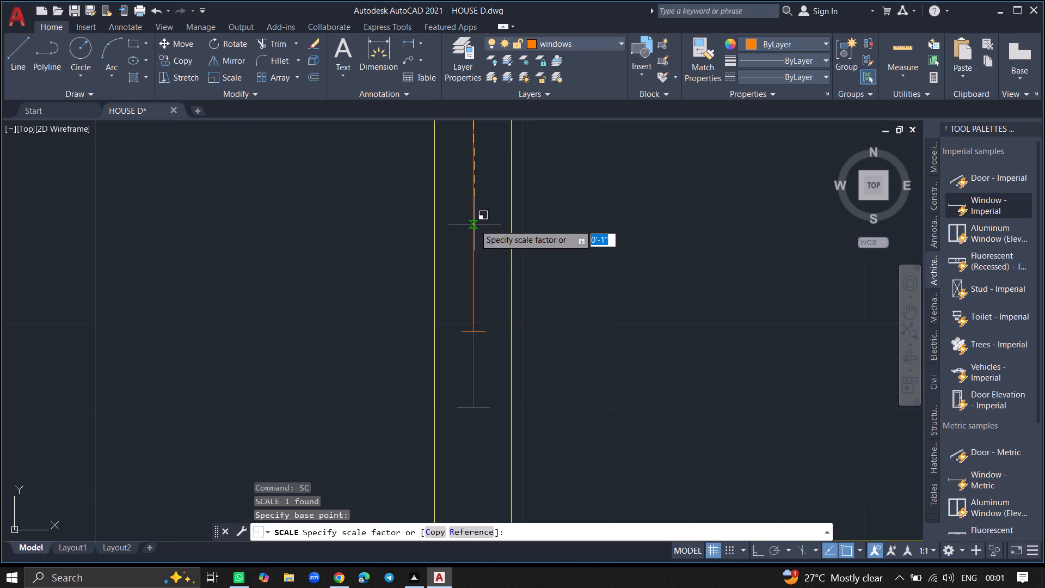
{"action": "left_click", "coordinate": [475, 224]}
Move the scaled window about 5" south along the middle of the west wall.
{"action": "scroll", "coordinate": [490, 262], "scroll_direction": "down", "scroll_amount": 4, "text": "ctrl"}
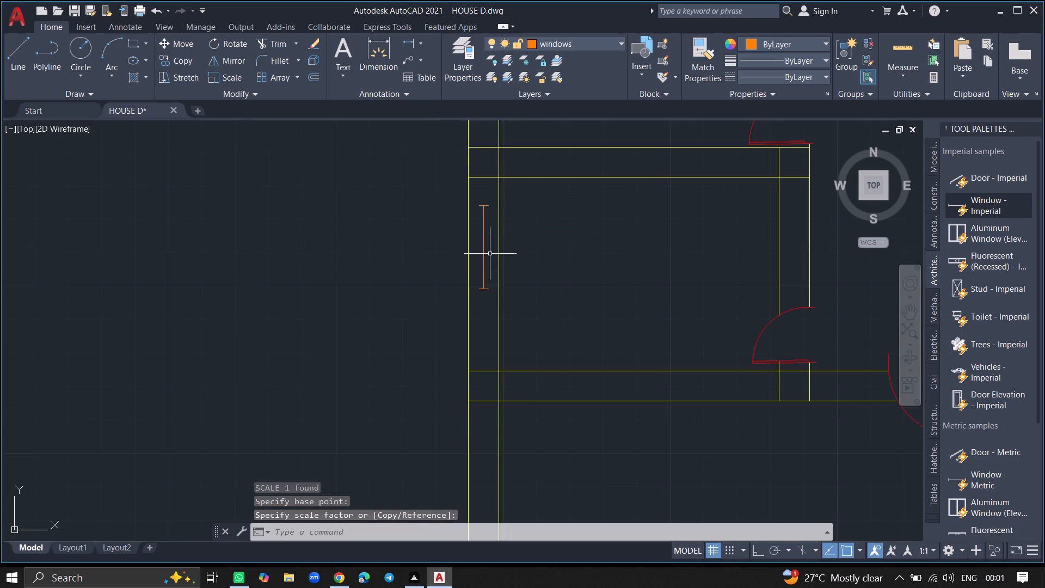
{"action": "left_click", "coordinate": [482, 206]}
{"action": "type", "text": "MOVE"}
{"action": "key", "text": "Return"}
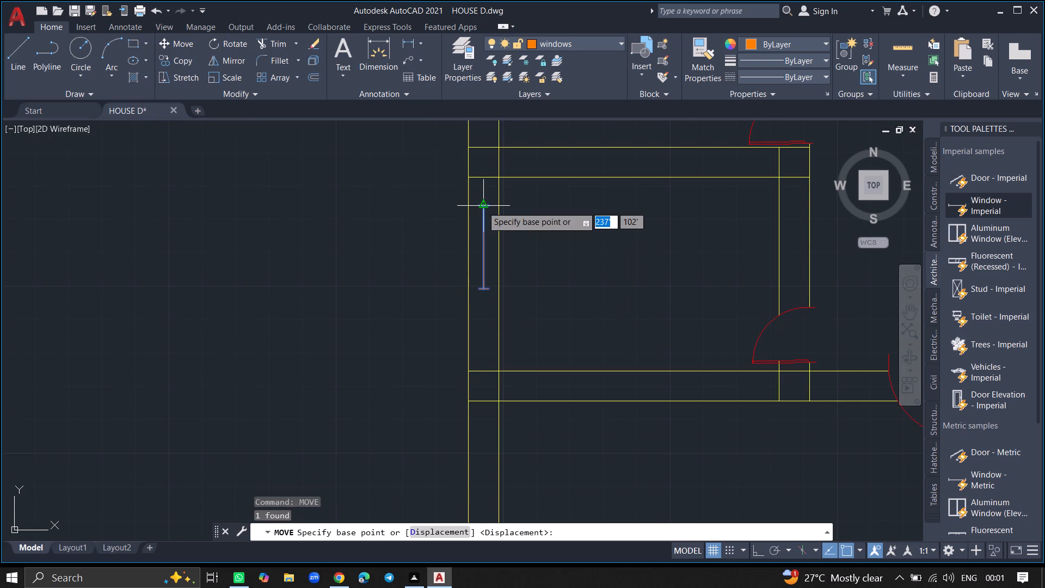
{"action": "left_click", "coordinate": [482, 206]}
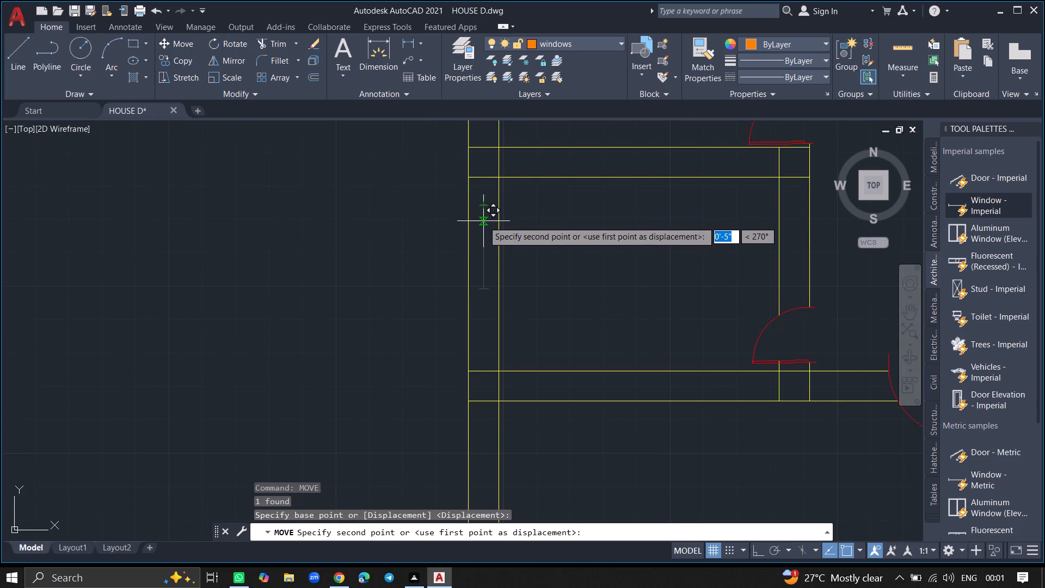
{"action": "left_click", "coordinate": [483, 222]}
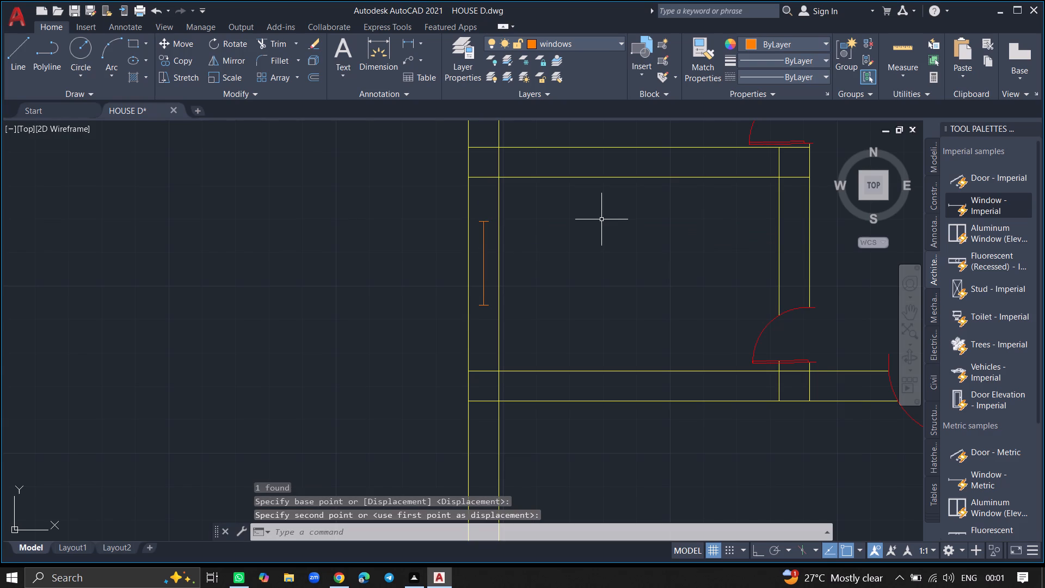
Copy the scaled window about 4'-11" north into the west wall of the next small room and end the copying.
{"action": "scroll", "coordinate": [602, 219], "scroll_direction": "down", "scroll_amount": 2, "text": "ctrl"}
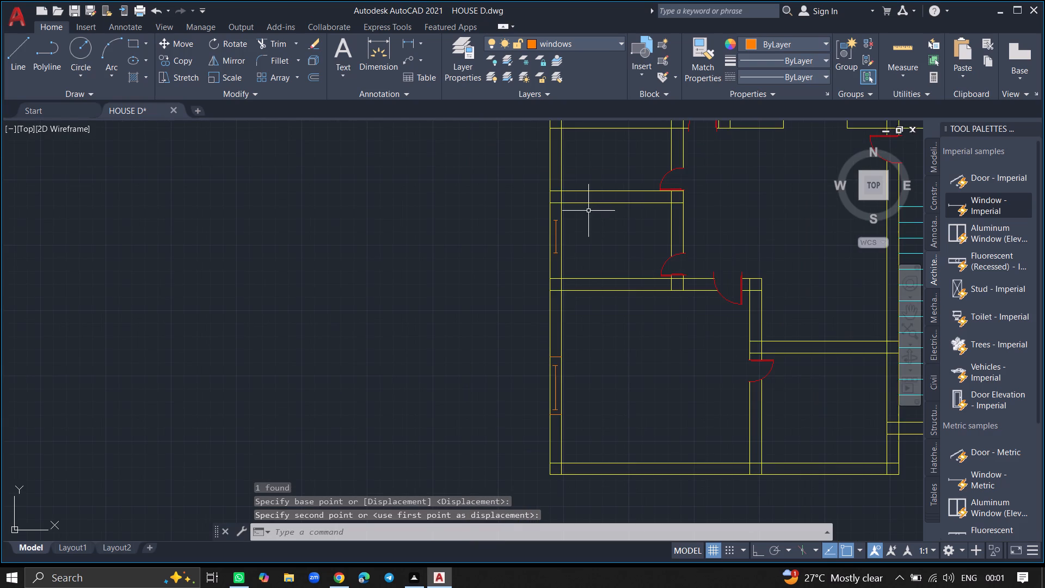
{"action": "left_click", "coordinate": [556, 236]}
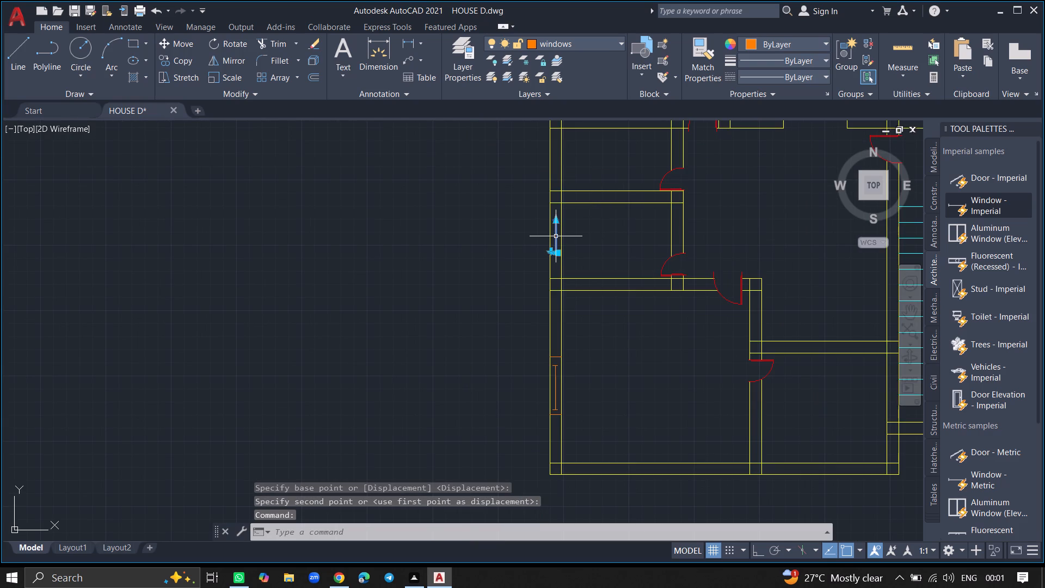
{"action": "key", "text": "m"}
{"action": "key", "text": "BackSpace"}
{"action": "key", "text": "BackSpace"}
{"action": "type", "text": "COPY"}
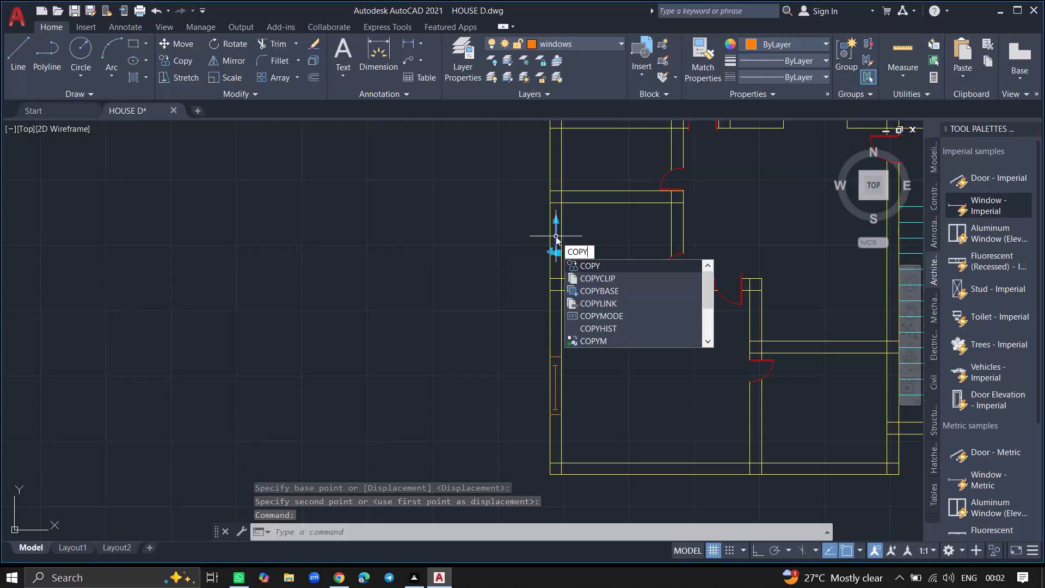
{"action": "key", "text": "Return"}
{"action": "left_click", "coordinate": [556, 236]}
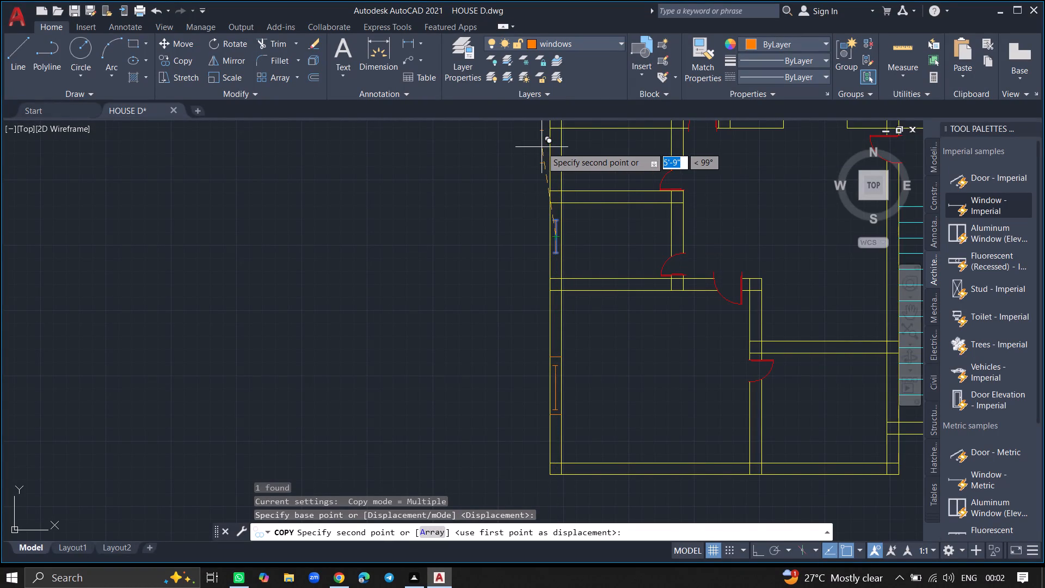
{"action": "scroll", "coordinate": [542, 147], "scroll_direction": "down", "scroll_amount": 3, "text": "ctrl"}
{"action": "scroll", "coordinate": [541, 137], "scroll_direction": "up", "scroll_amount": 5, "text": "ctrl"}
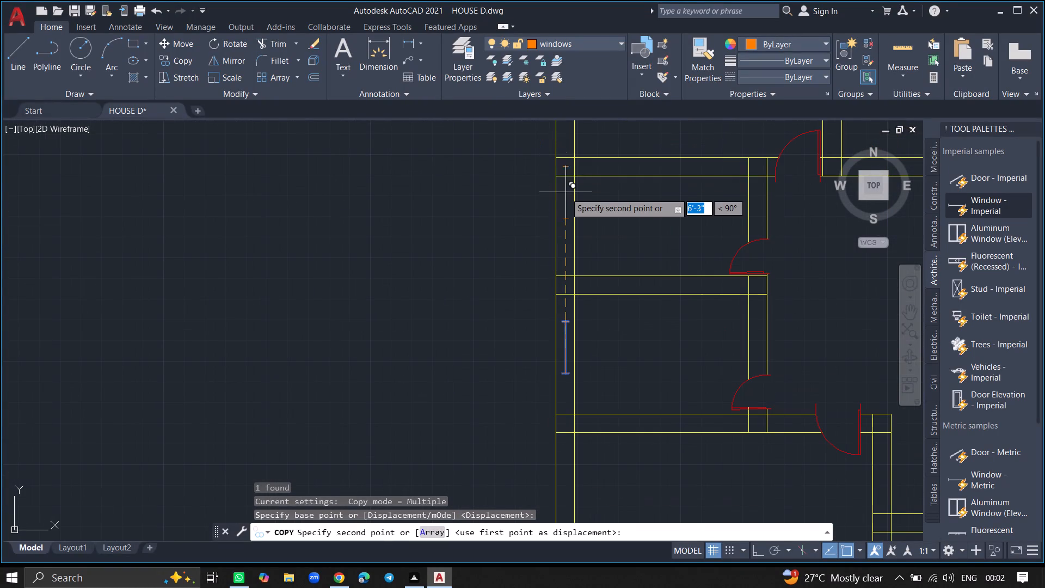
{"action": "scroll", "coordinate": [565, 211], "scroll_direction": "up", "scroll_amount": 3, "text": "ctrl"}
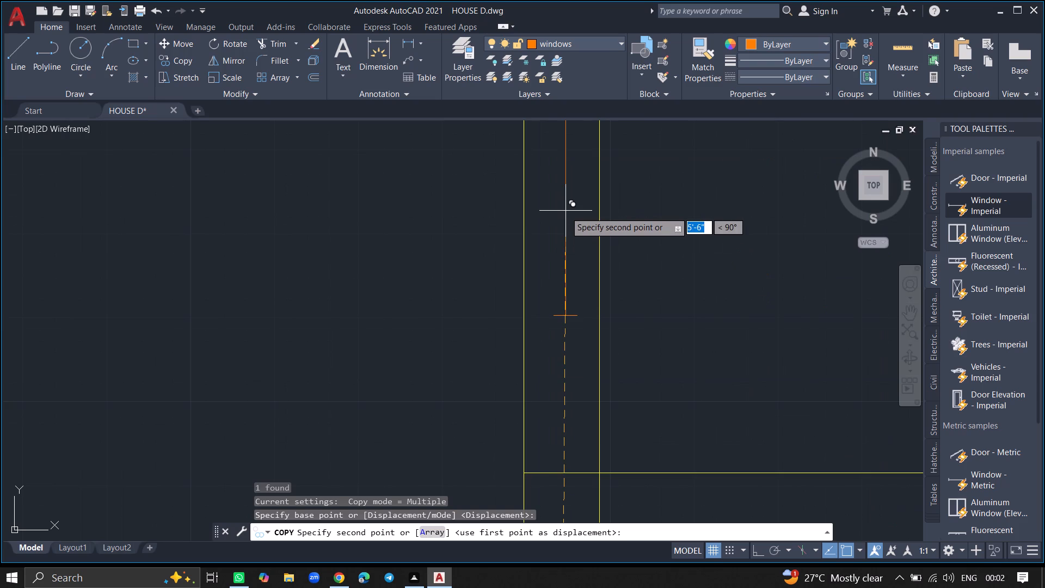
{"action": "left_click", "coordinate": [566, 266]}
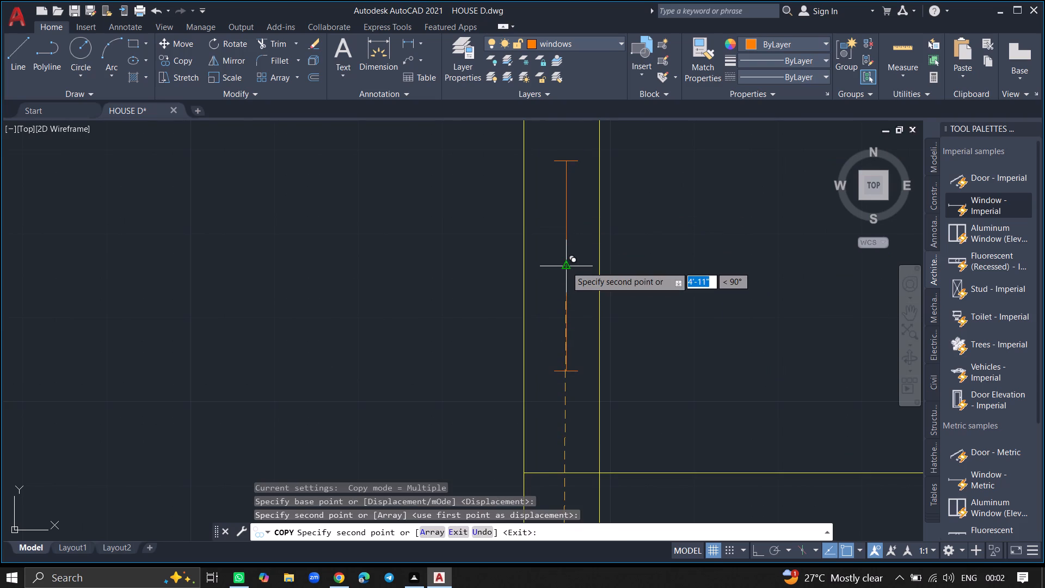
{"action": "key", "text": "Return"}
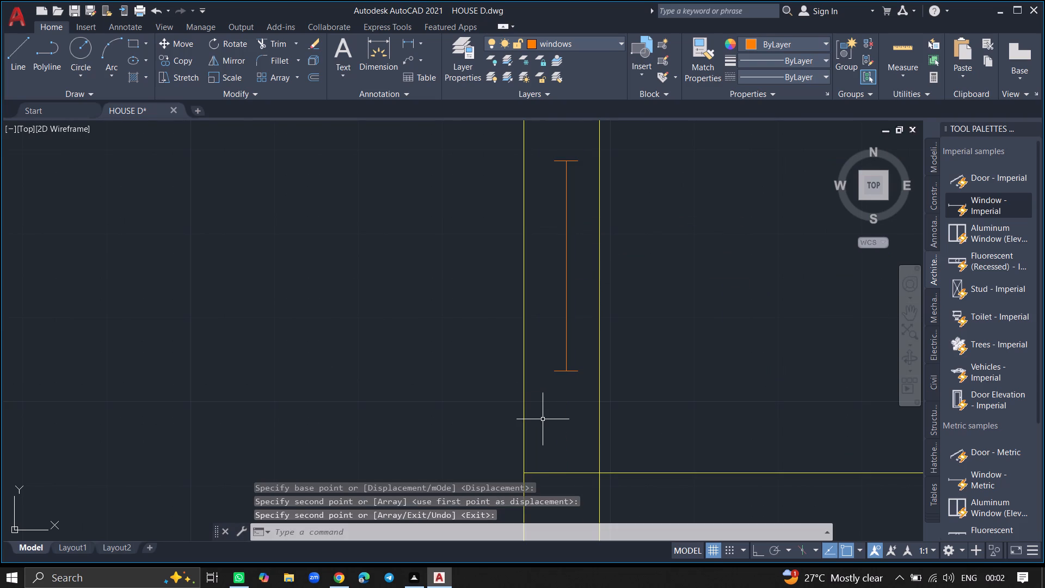
Draw closing lines across the west wall just north and just south of the northern small room's window.
{"action": "key", "text": "l"}
{"action": "key", "text": "Return"}
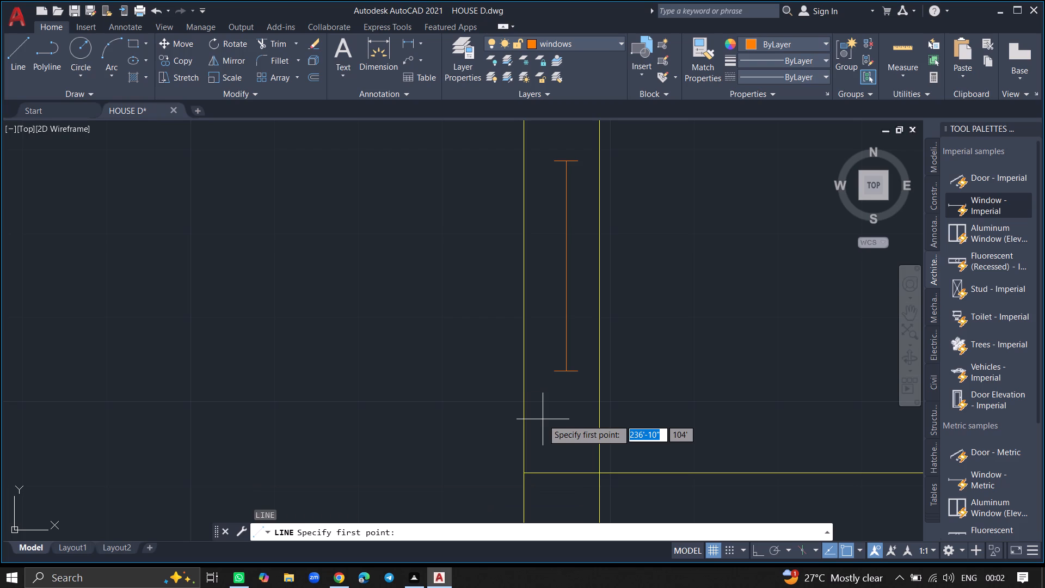
{"action": "scroll", "coordinate": [543, 419], "scroll_direction": "down", "scroll_amount": 3, "text": "ctrl"}
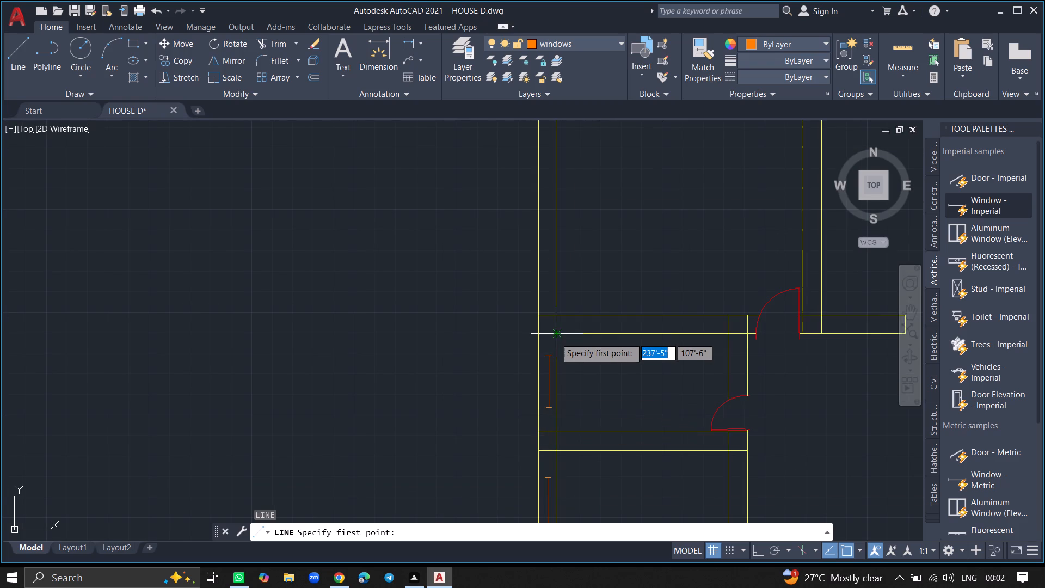
{"action": "scroll", "coordinate": [555, 338], "scroll_direction": "up", "scroll_amount": 4, "text": "ctrl"}
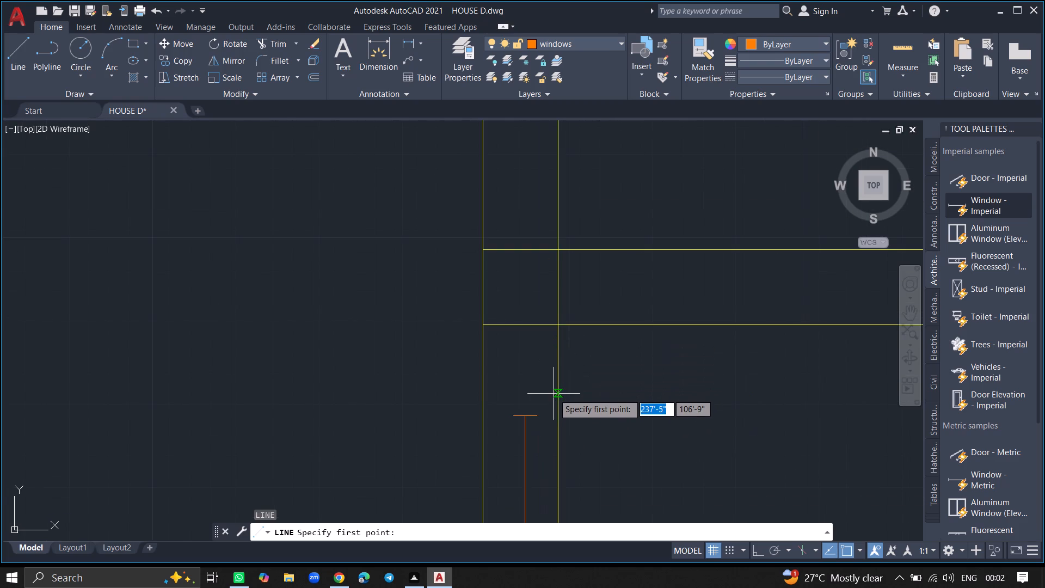
{"action": "left_click", "coordinate": [557, 397]}
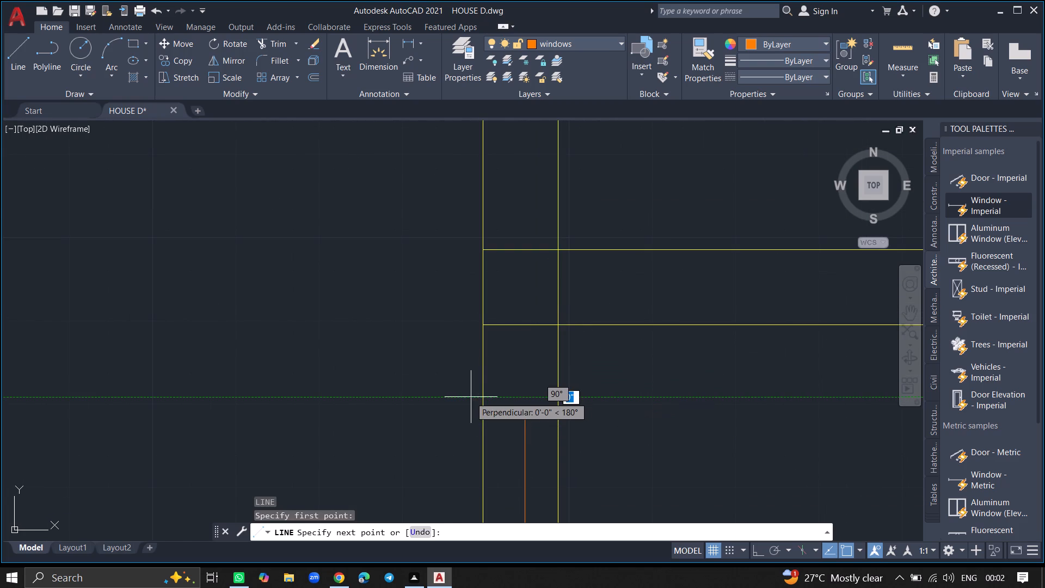
{"action": "left_click", "coordinate": [479, 397]}
{"action": "key", "text": "Return"}
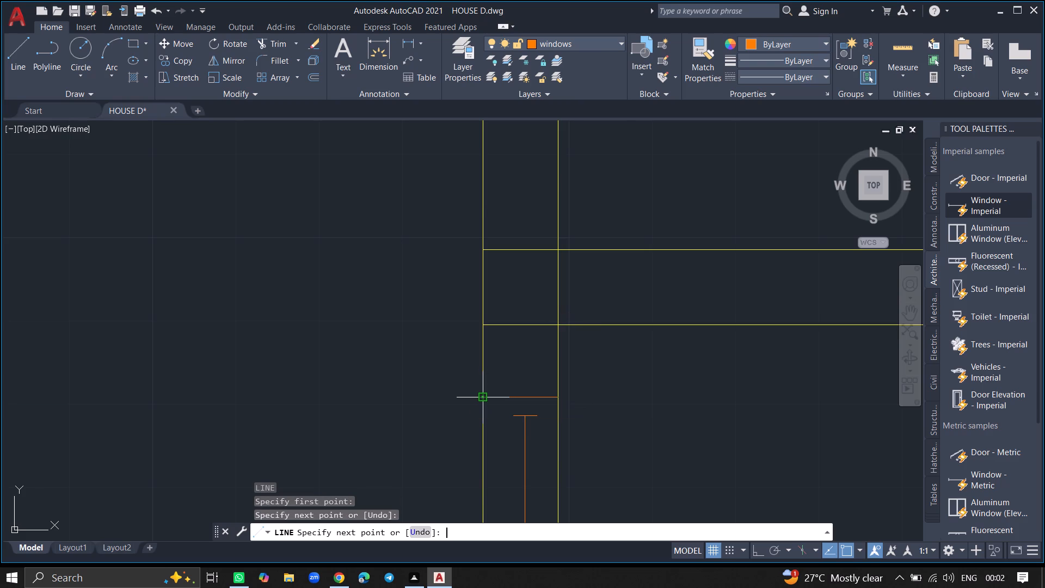
{"action": "scroll", "coordinate": [479, 397], "scroll_direction": "down", "scroll_amount": 5, "text": "ctrl"}
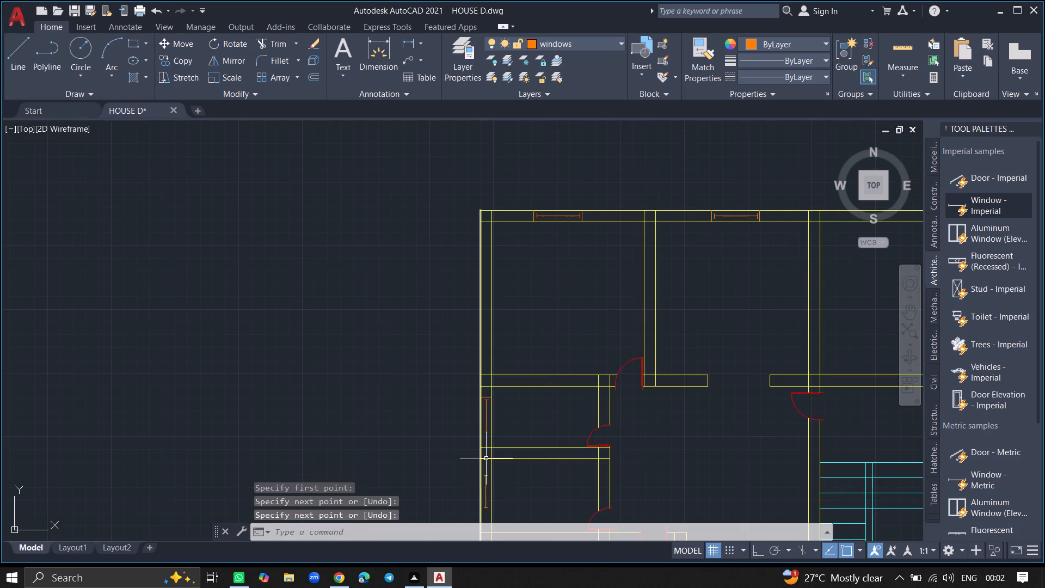
{"action": "scroll", "coordinate": [486, 458], "scroll_direction": "up", "scroll_amount": 5, "text": "ctrl"}
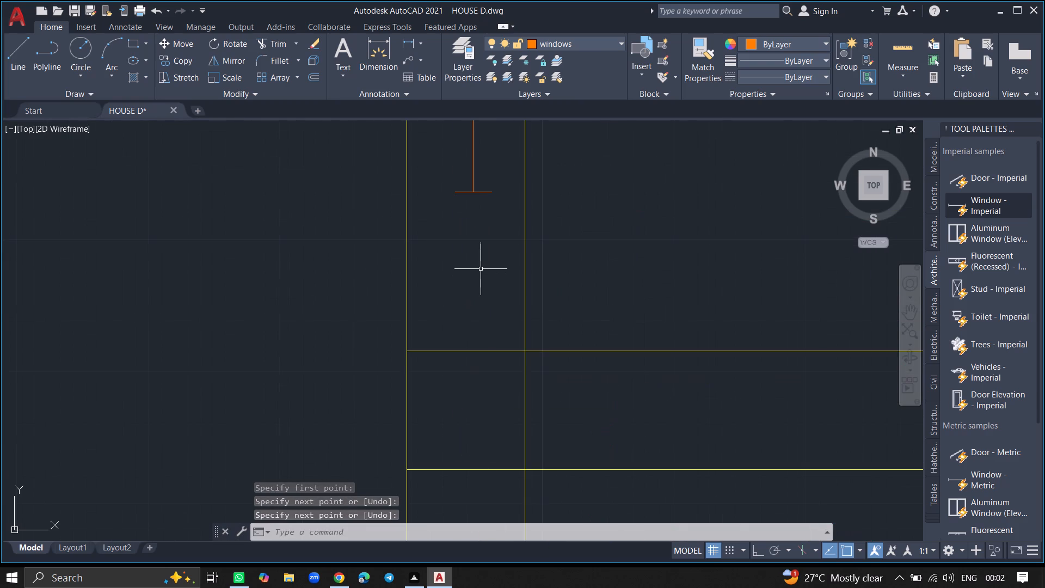
{"action": "key", "text": "l"}
{"action": "key", "text": "Return"}
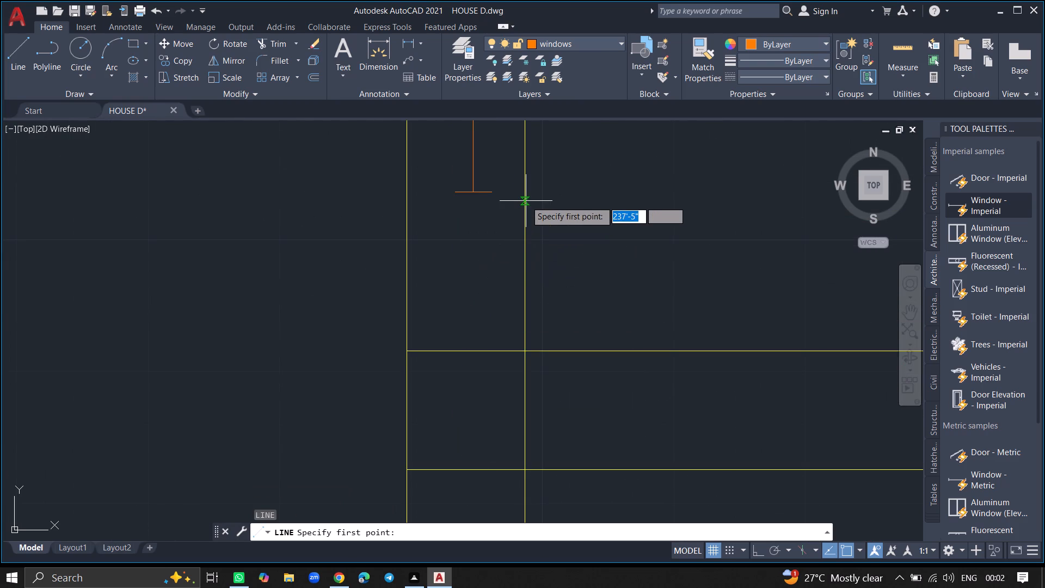
{"action": "left_click", "coordinate": [525, 201]}
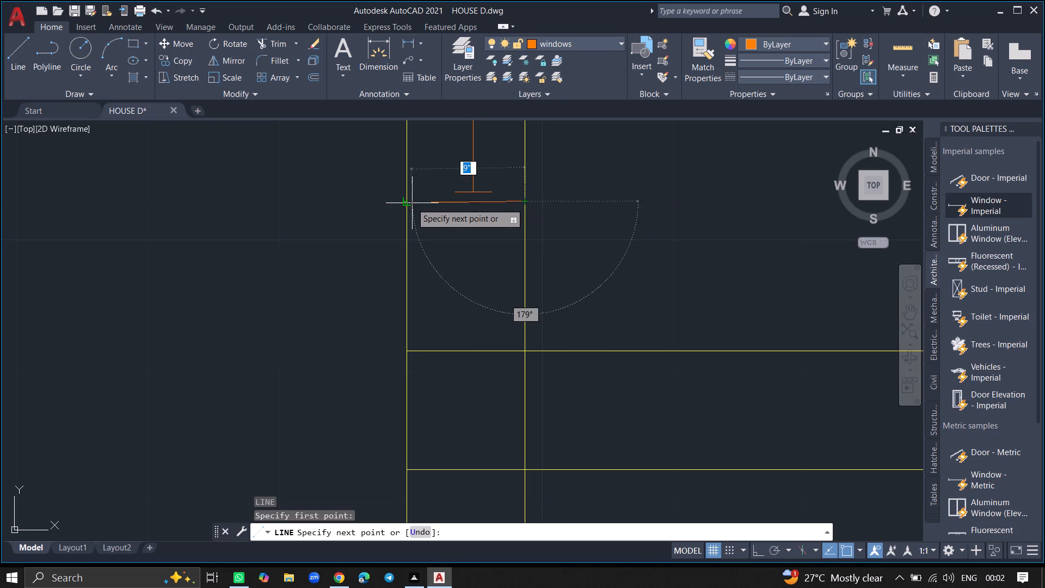
{"action": "left_click", "coordinate": [408, 203]}
{"action": "key", "text": "Return"}
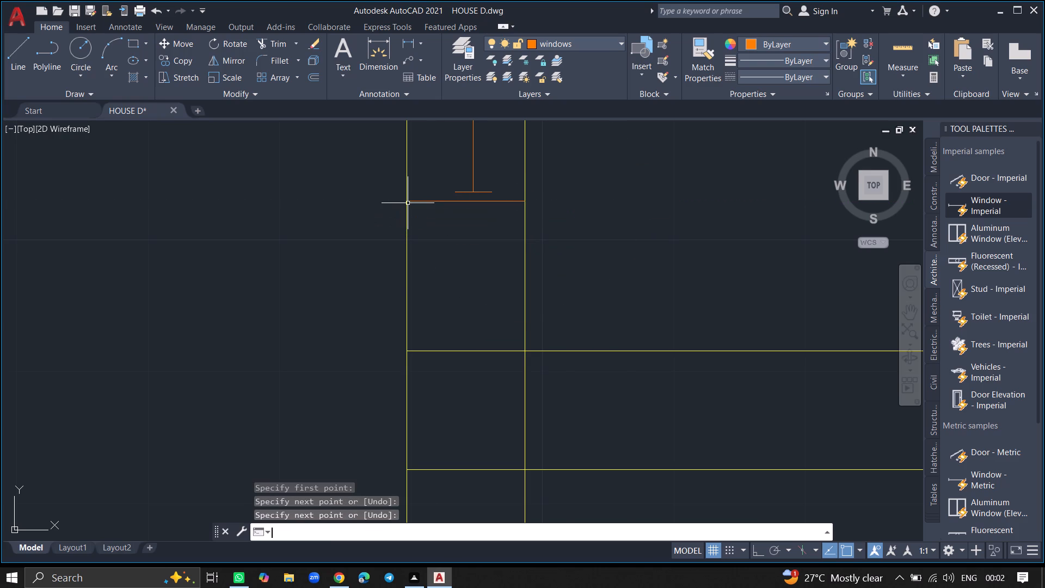
Draw a 9" closing line across the west wall just north of the southern small room's window.
{"action": "scroll", "coordinate": [408, 203], "scroll_direction": "down", "scroll_amount": 6, "text": "ctrl"}
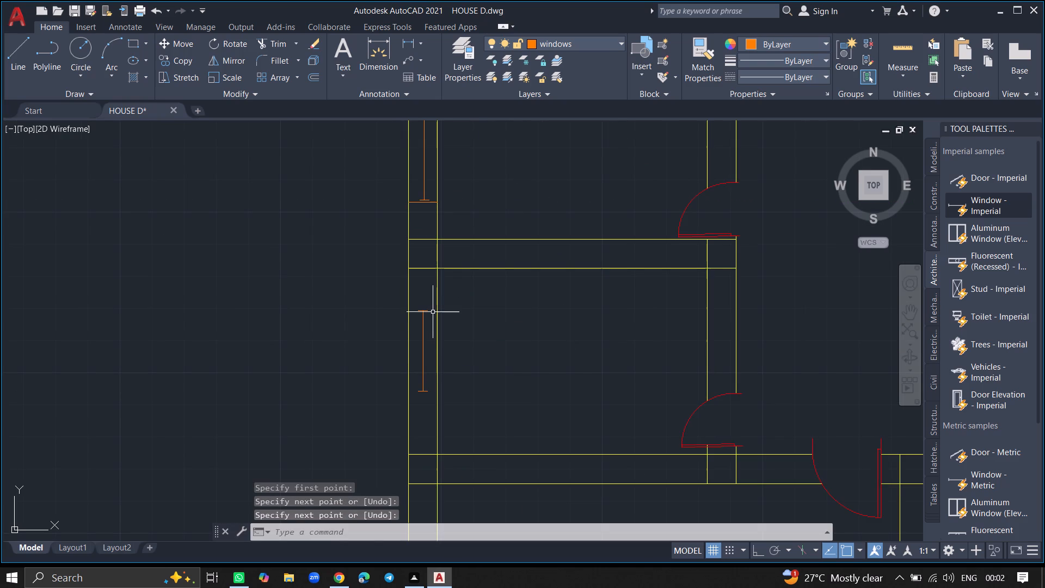
{"action": "key", "text": "l"}
{"action": "key", "text": "Return"}
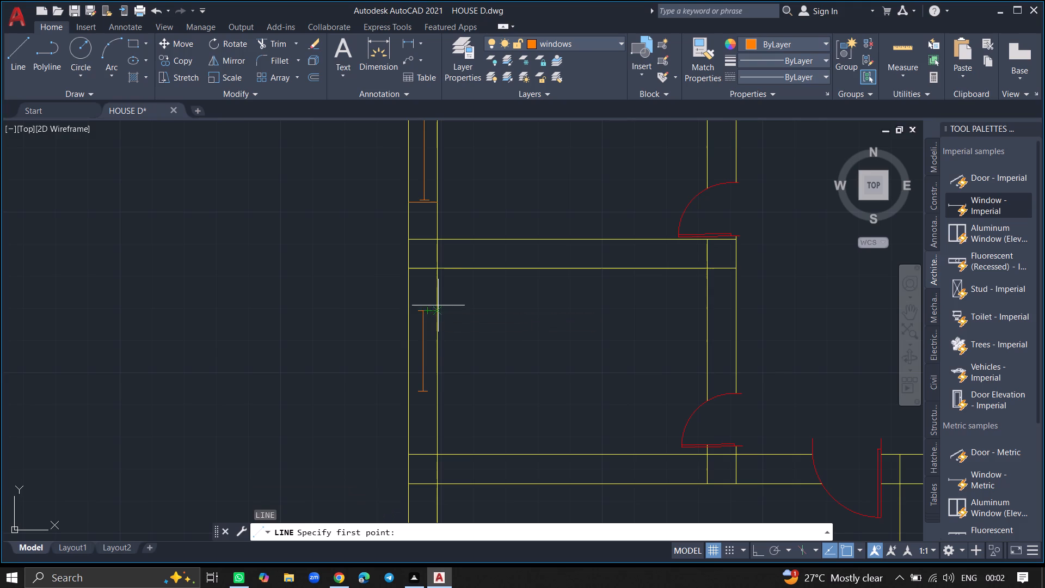
{"action": "left_click", "coordinate": [438, 303]}
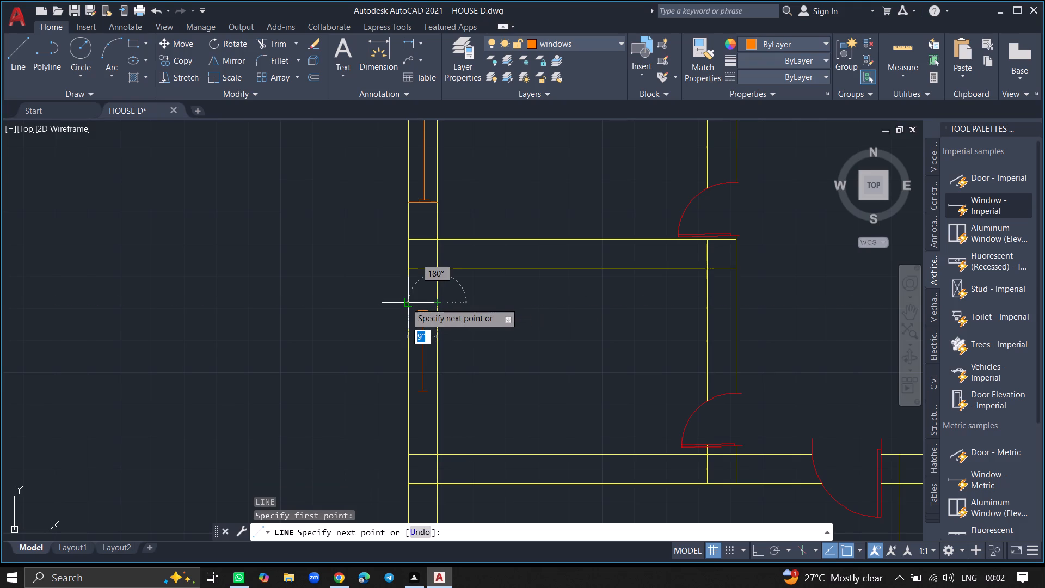
{"action": "left_click", "coordinate": [406, 303]}
{"action": "key", "text": "Return"}
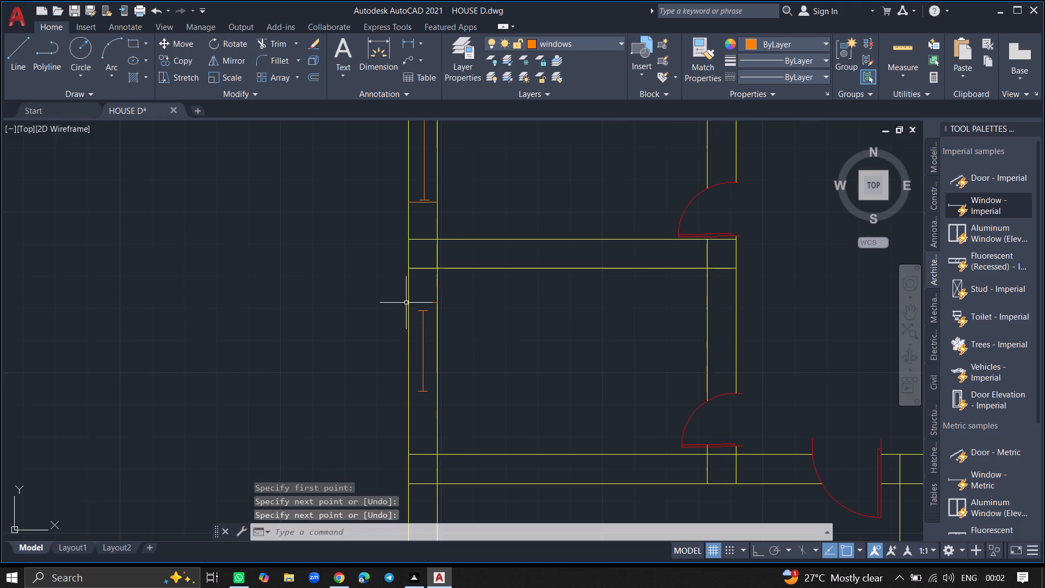
Draw a 9" closing line across the west wall just south of the southern small room's window.
{"action": "scroll", "coordinate": [422, 412], "scroll_direction": "up", "scroll_amount": 2, "text": "ctrl"}
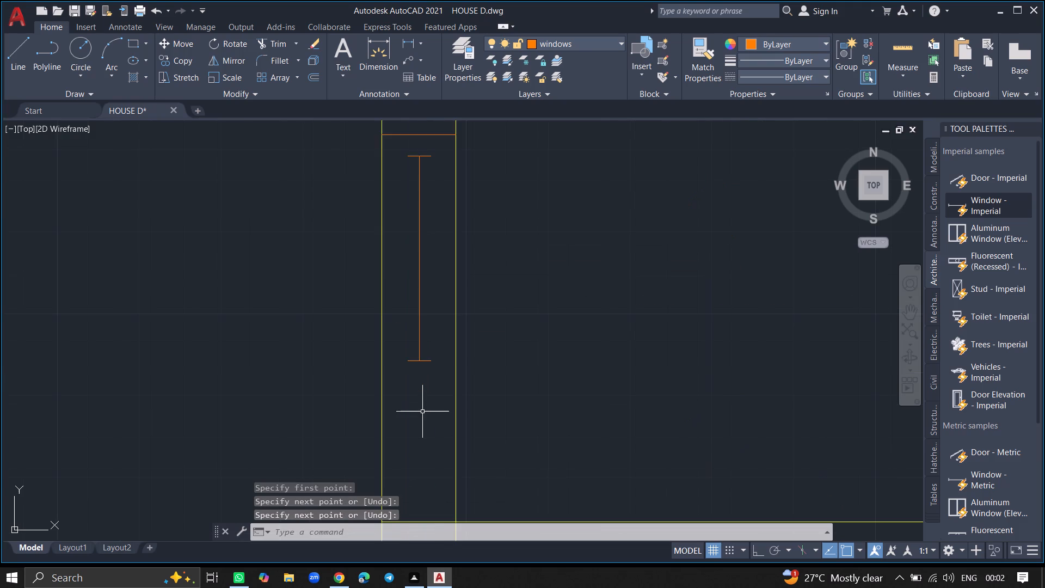
{"action": "key", "text": "l"}
{"action": "key", "text": "Return"}
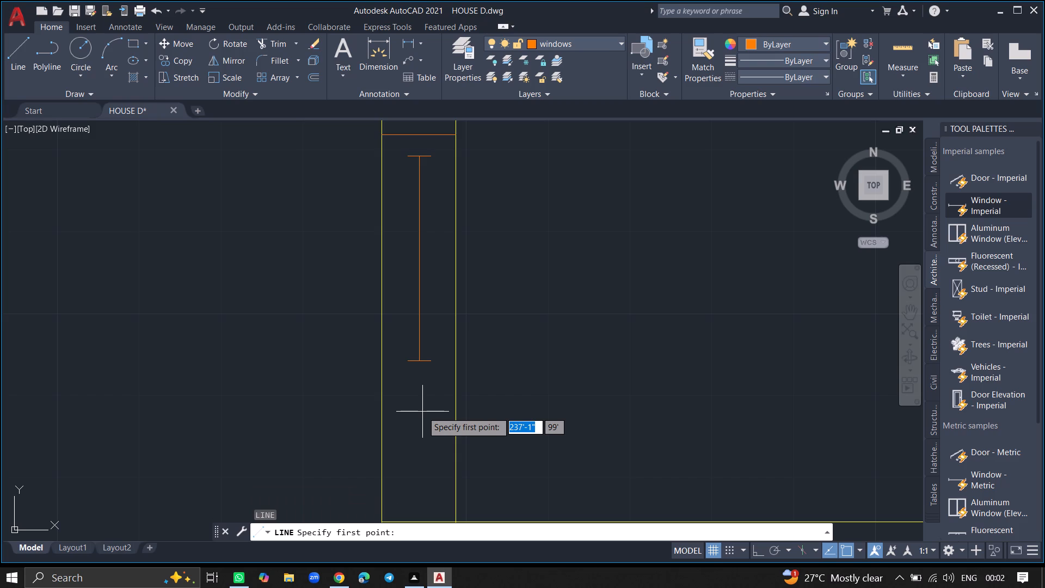
{"action": "left_click", "coordinate": [456, 370]}
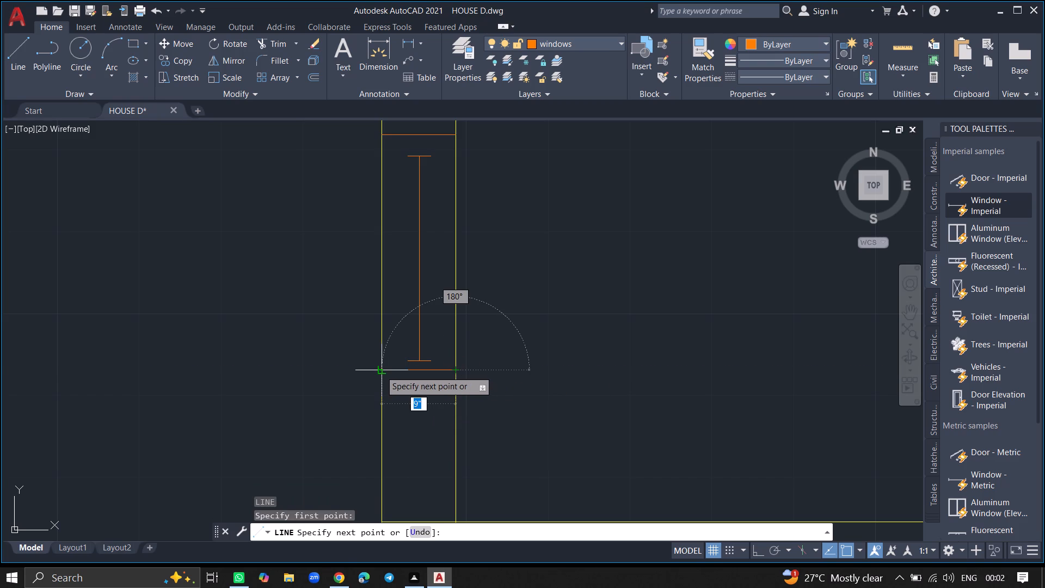
{"action": "left_click", "coordinate": [379, 371]}
{"action": "key", "text": "Return"}
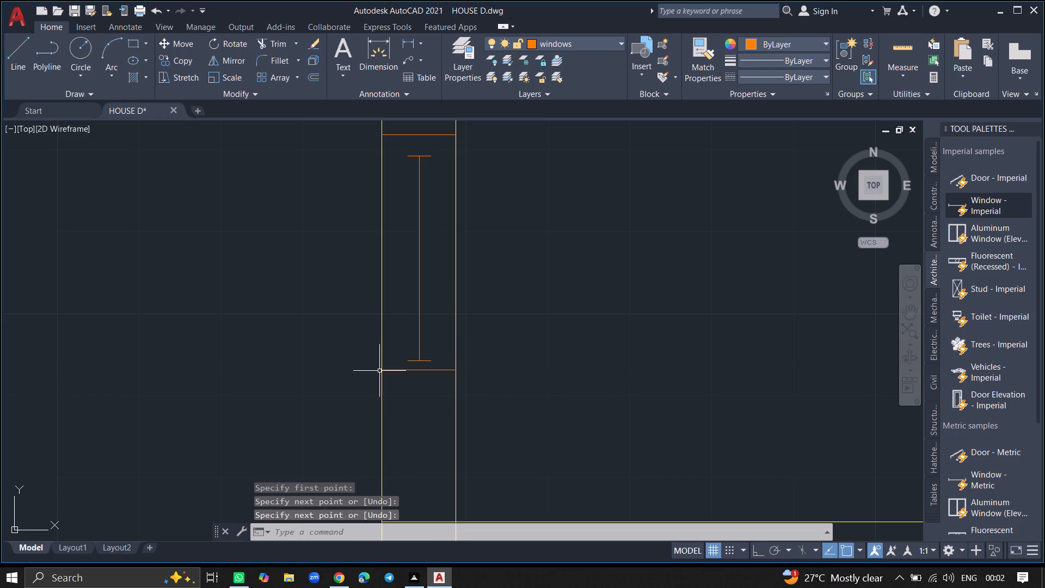
Copy the southern small room's west-wall window into the small room southwest of the staircase and end the copying.
{"action": "scroll", "coordinate": [308, 353], "scroll_direction": "down", "scroll_amount": 5, "text": "ctrl"}
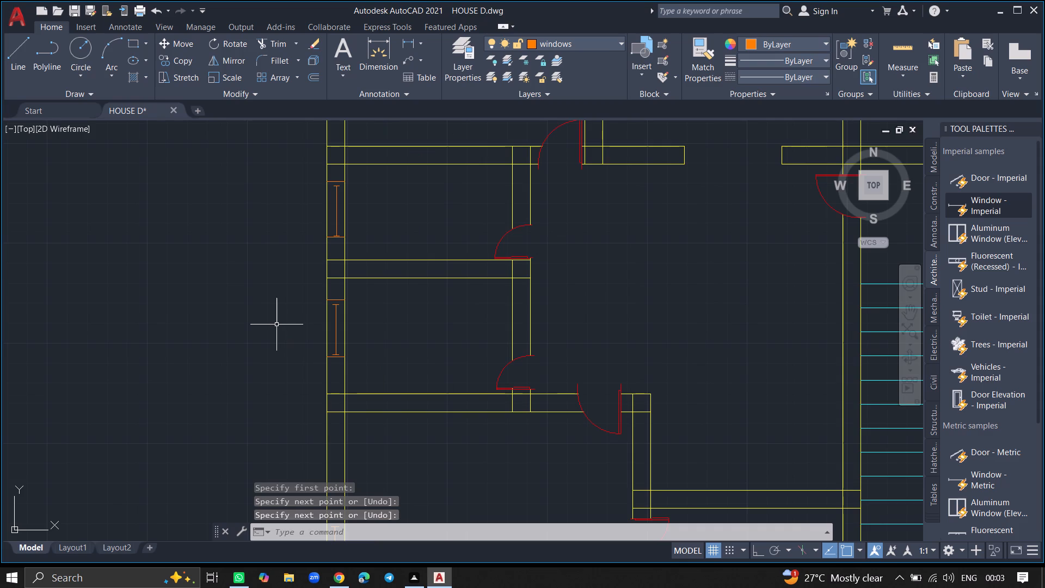
{"action": "scroll", "coordinate": [276, 324], "scroll_direction": "down", "scroll_amount": 4, "text": "ctrl"}
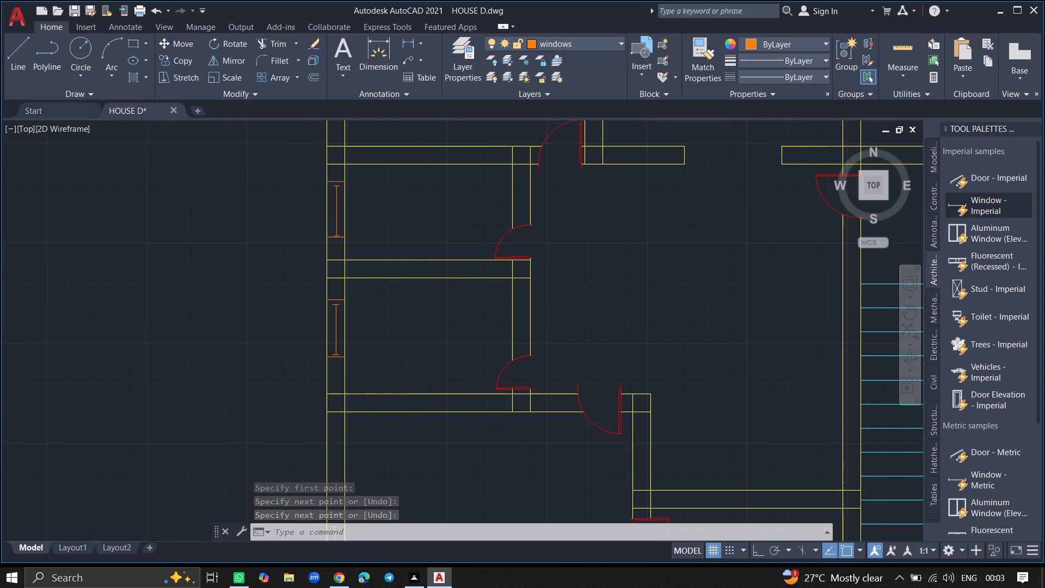
{"action": "scroll", "coordinate": [287, 357], "scroll_direction": "up", "scroll_amount": 4, "text": "ctrl"}
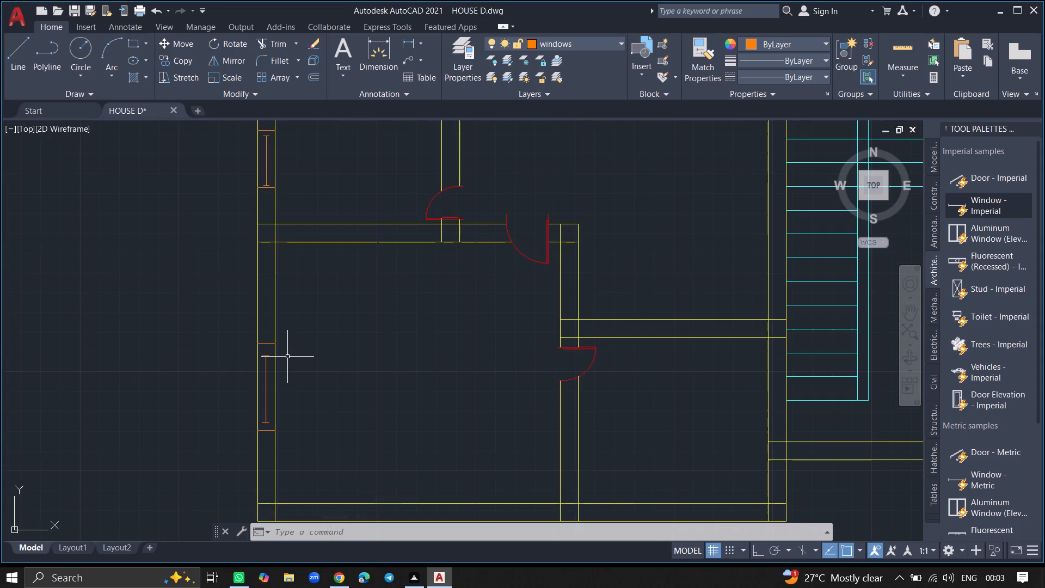
{"action": "scroll", "coordinate": [362, 335], "scroll_direction": "down", "scroll_amount": 6, "text": "ctrl"}
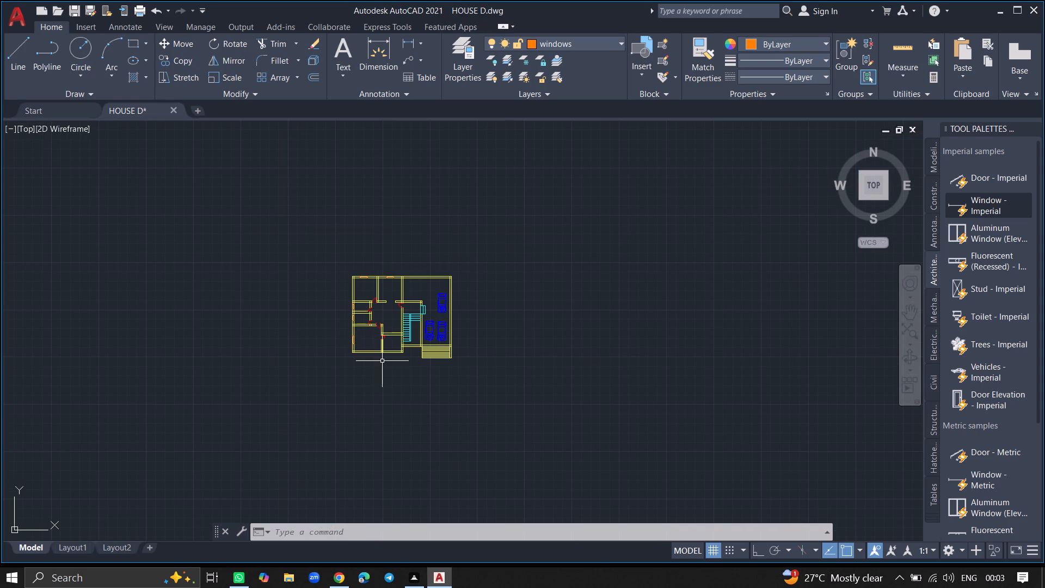
{"action": "scroll", "coordinate": [368, 316], "scroll_direction": "up", "scroll_amount": 3, "text": "ctrl"}
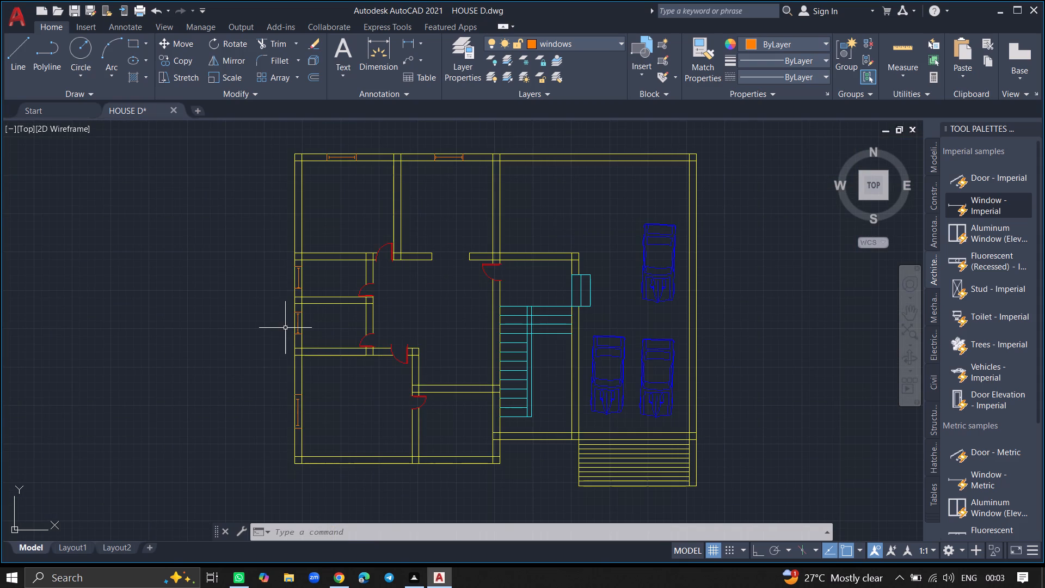
{"action": "scroll", "coordinate": [293, 326], "scroll_direction": "up", "scroll_amount": 4, "text": "ctrl"}
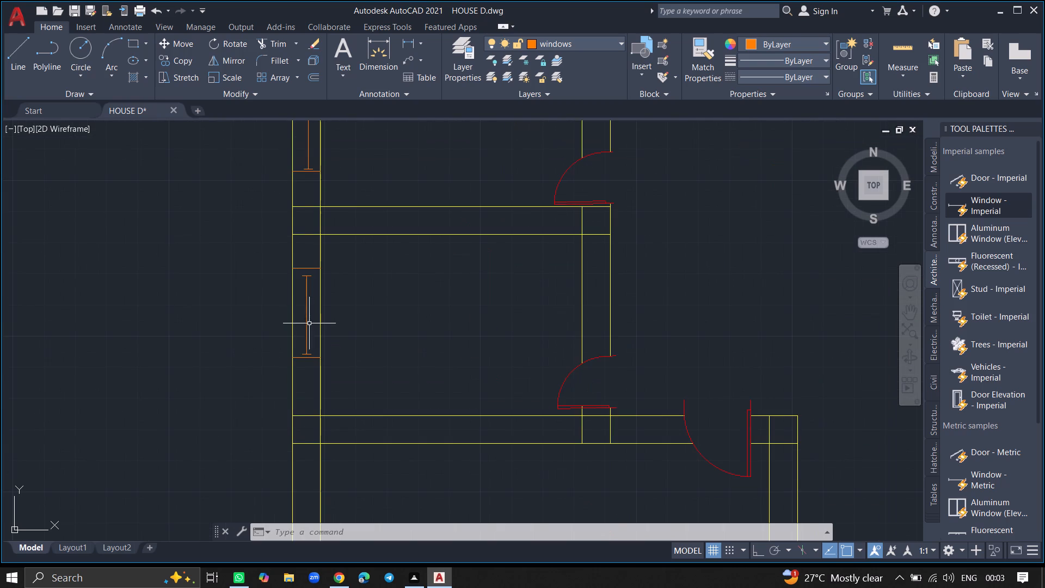
{"action": "left_click", "coordinate": [306, 323]}
{"action": "type", "text": "COPY"}
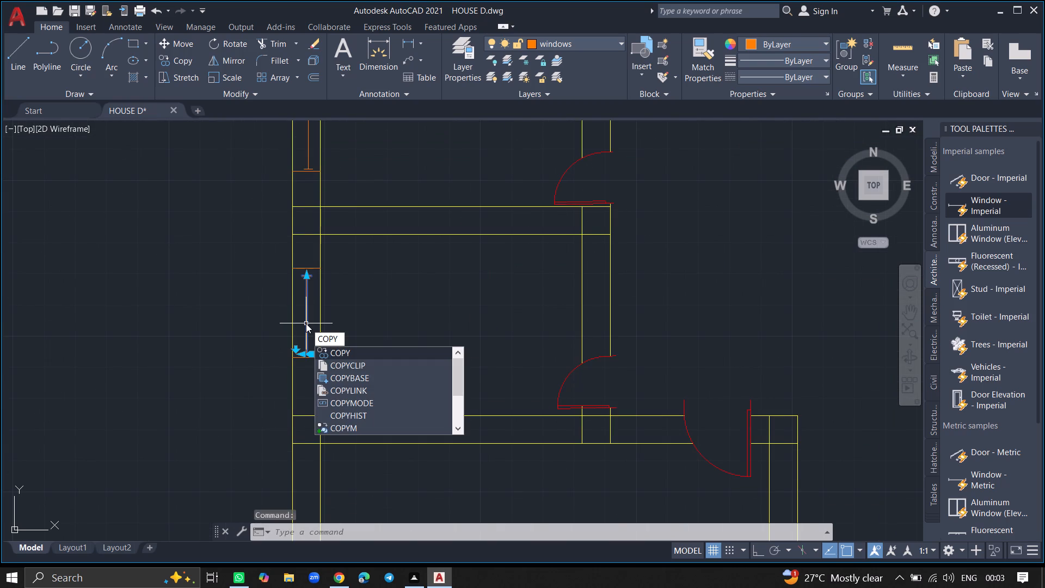
{"action": "left_click", "coordinate": [324, 348]}
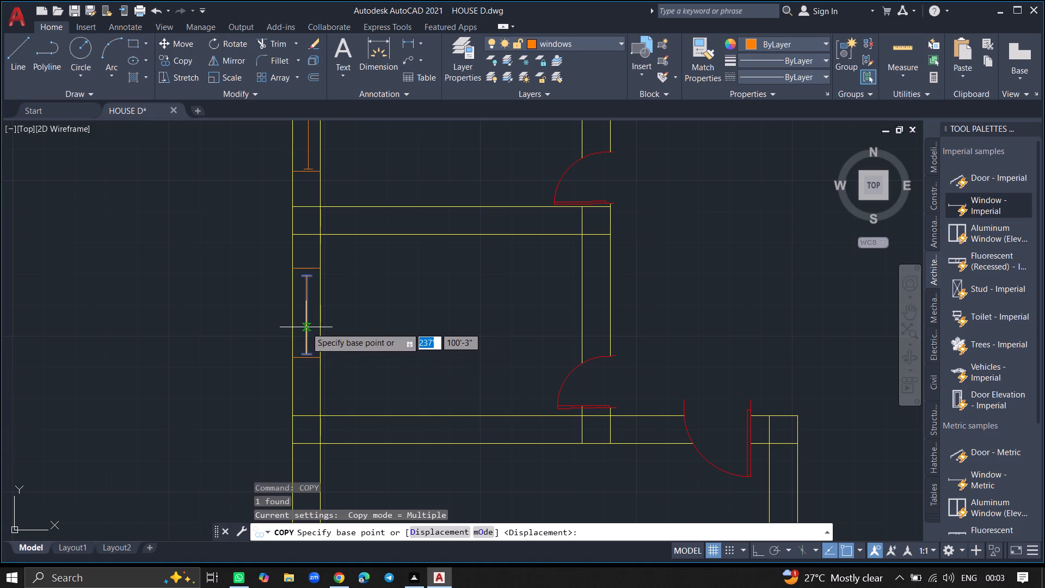
{"action": "left_click", "coordinate": [306, 327]}
{"action": "scroll", "coordinate": [192, 370], "scroll_direction": "down", "scroll_amount": 6, "text": "ctrl"}
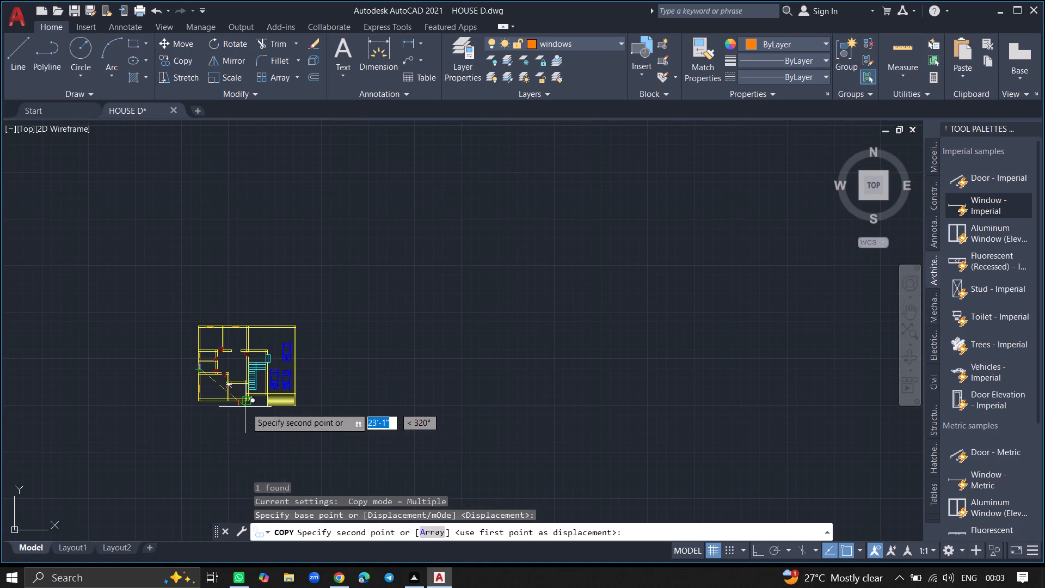
{"action": "scroll", "coordinate": [251, 412], "scroll_direction": "up", "scroll_amount": 3, "text": "ctrl"}
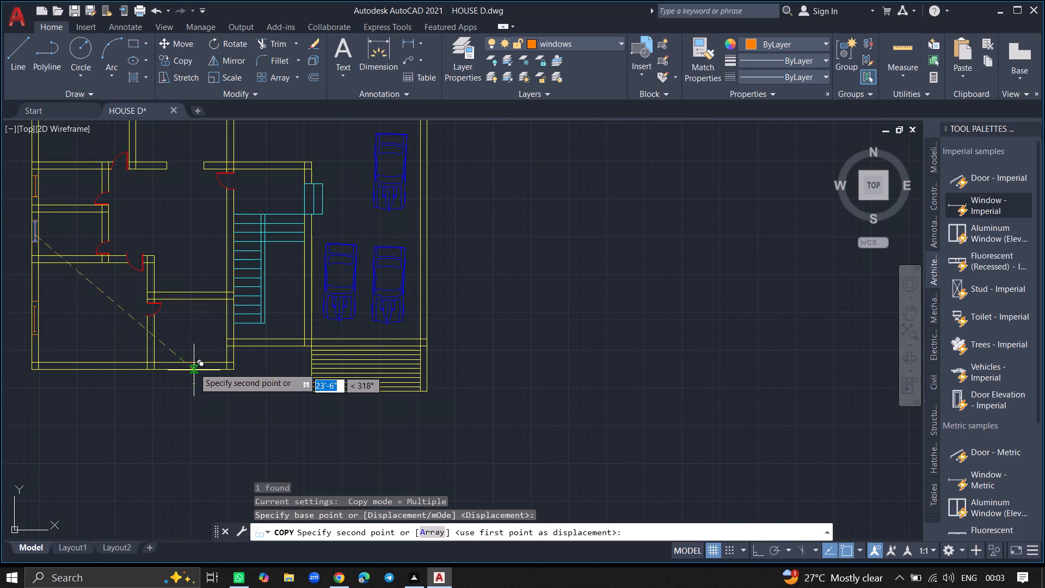
{"action": "left_click", "coordinate": [198, 325]}
{"action": "key", "text": "Escape"}
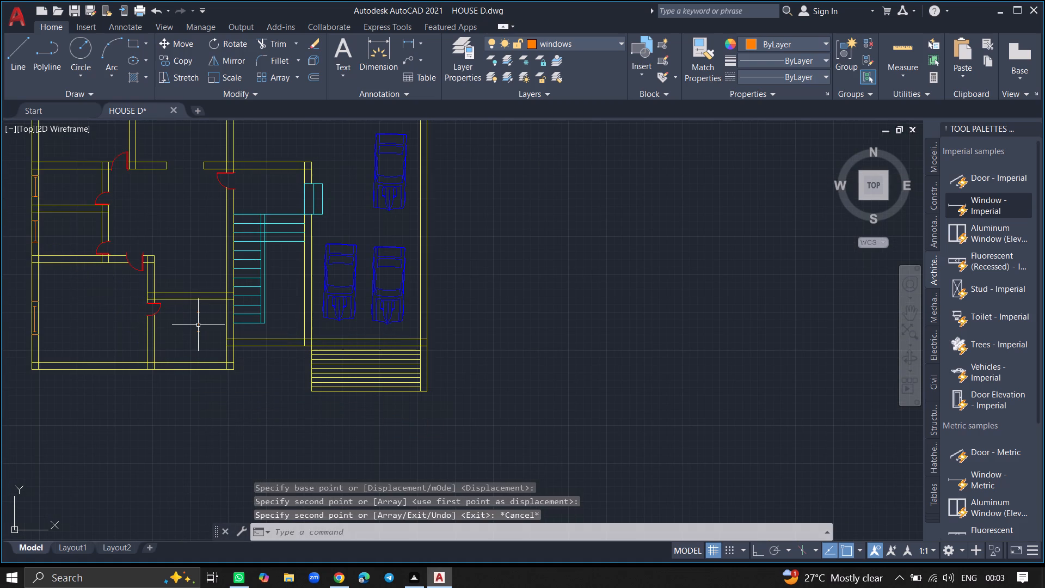
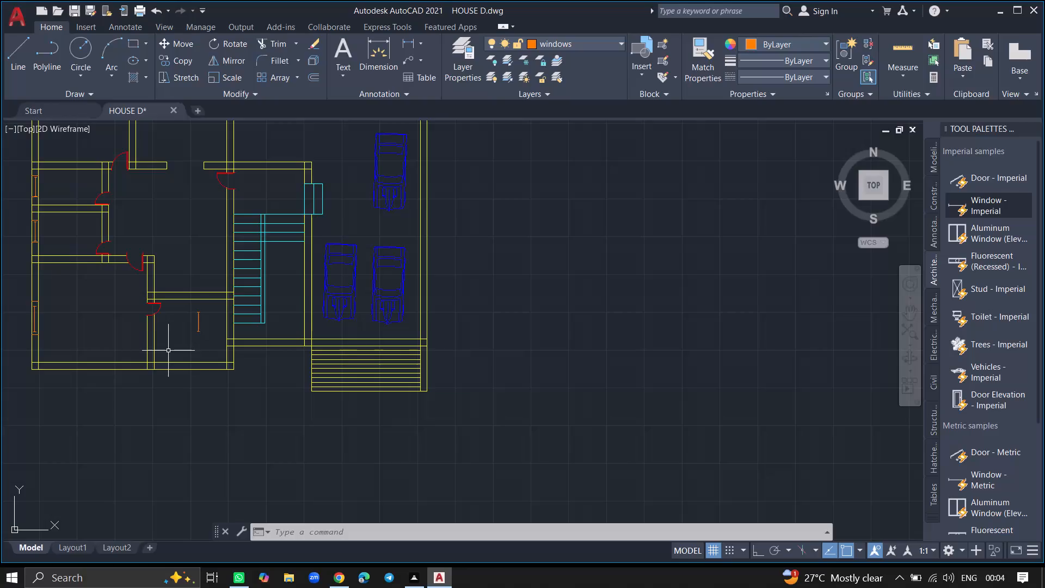
Rotate the copied window in the small room southwest of the staircase by 90° so it runs east-west.
{"action": "left_click", "coordinate": [199, 324]}
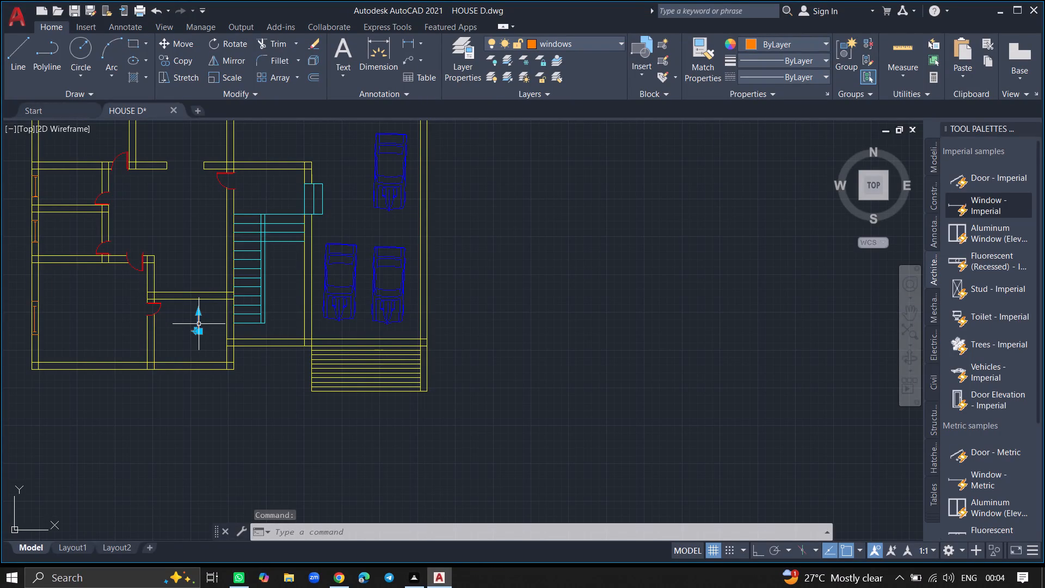
{"action": "type", "text": "RO"}
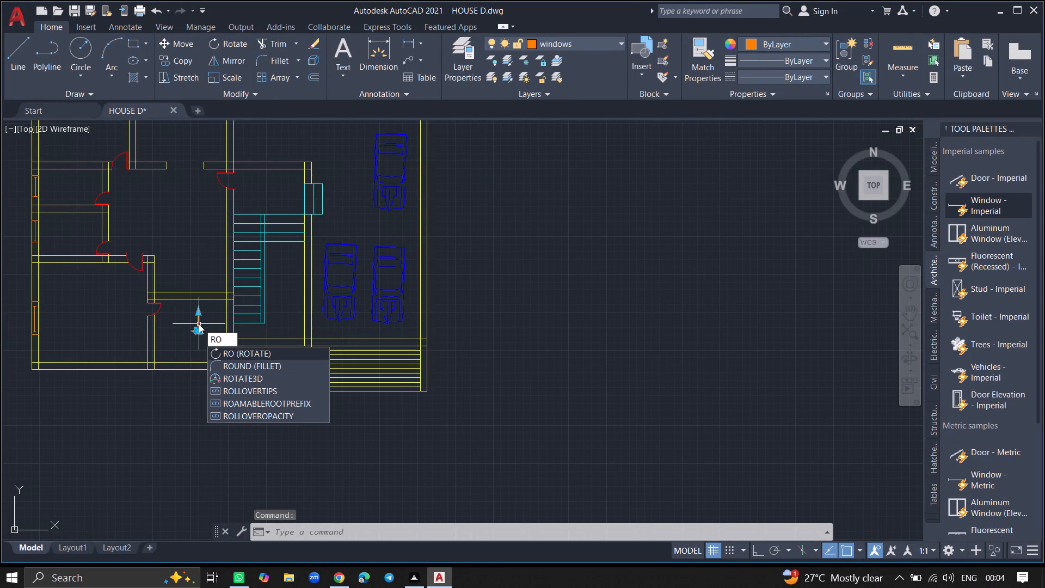
{"action": "left_click", "coordinate": [221, 352]}
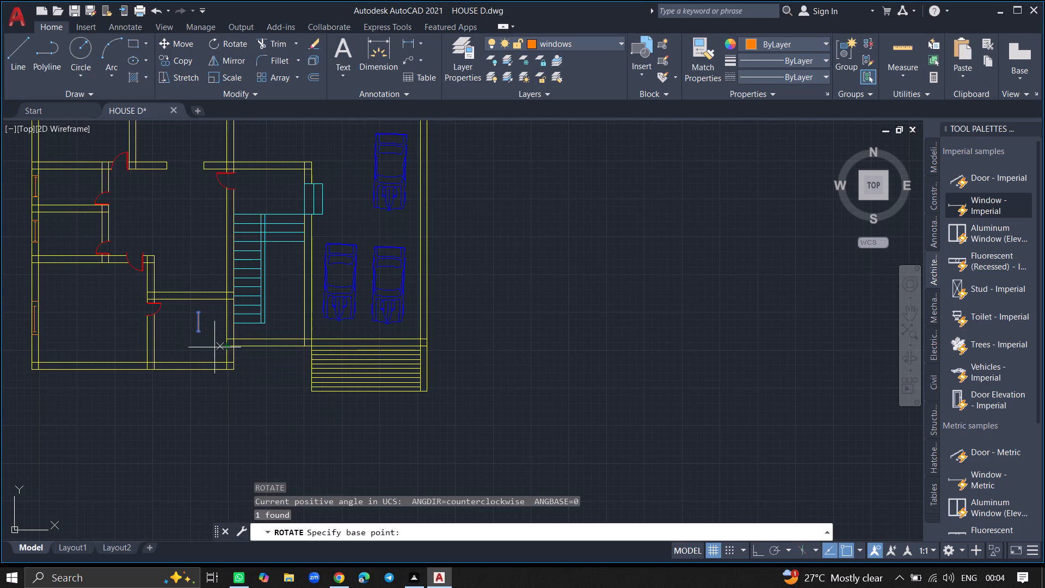
{"action": "left_click", "coordinate": [200, 327]}
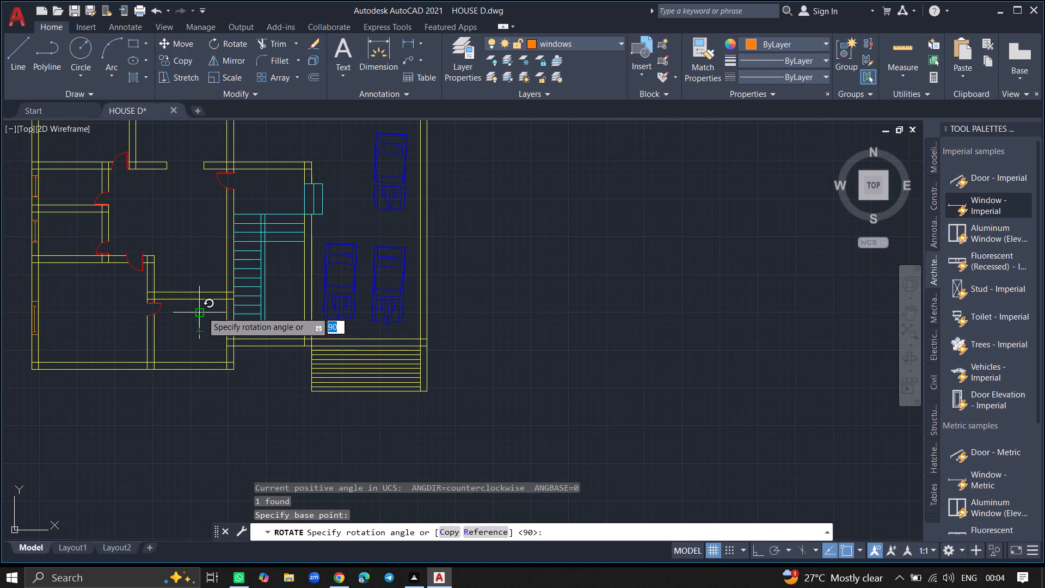
{"action": "left_click", "coordinate": [202, 311]}
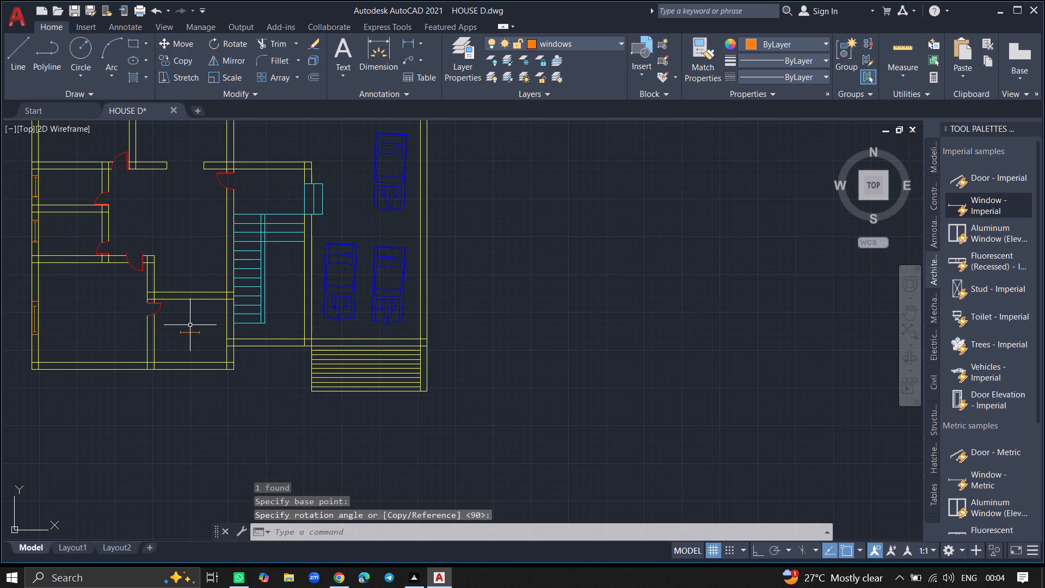
Move the rotated window down into the south exterior wall of the small room southwest of the staircase.
{"action": "scroll", "coordinate": [190, 326], "scroll_direction": "up", "scroll_amount": 3, "text": "ctrl"}
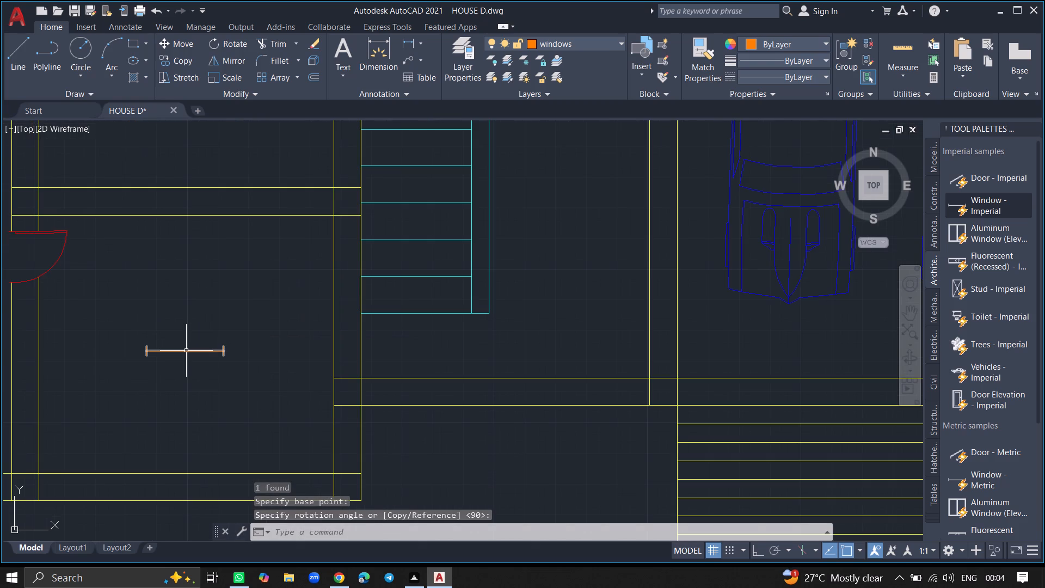
{"action": "left_click", "coordinate": [186, 351]}
{"action": "type", "text": "MOVE"}
{"action": "key", "text": "Return"}
{"action": "left_click", "coordinate": [186, 351]}
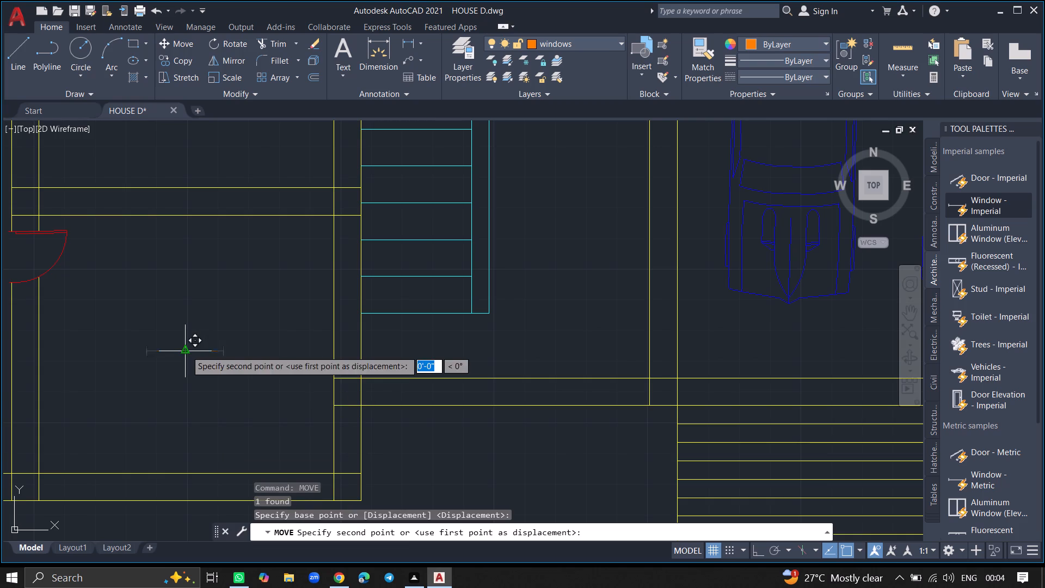
{"action": "left_click", "coordinate": [171, 488]}
Draw a vertical closing line across the south wall just west of the newly placed window.
{"action": "scroll", "coordinate": [179, 428], "scroll_direction": "down", "scroll_amount": 4, "text": "ctrl"}
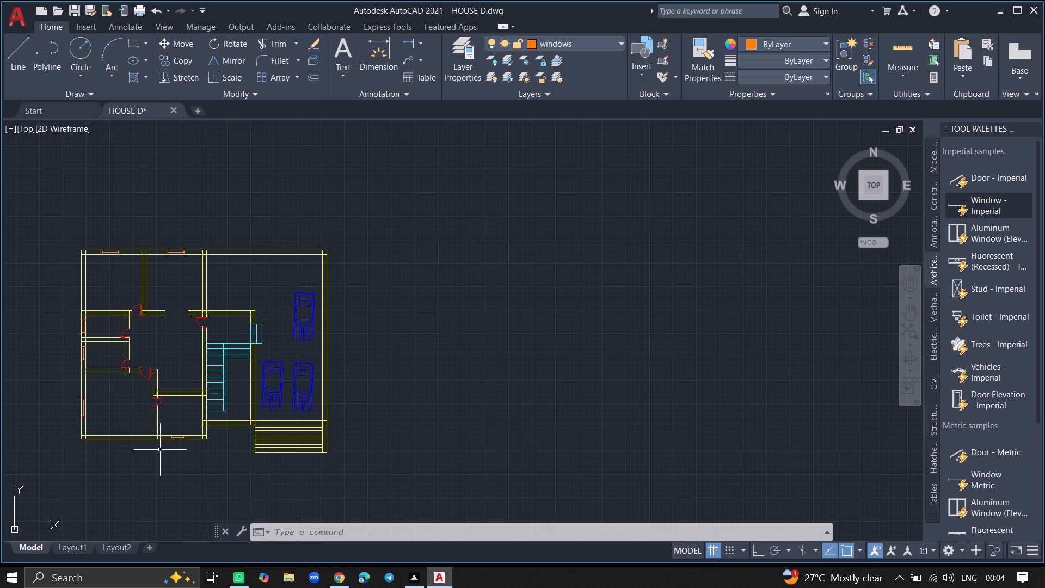
{"action": "scroll", "coordinate": [175, 432], "scroll_direction": "up", "scroll_amount": 6, "text": "ctrl"}
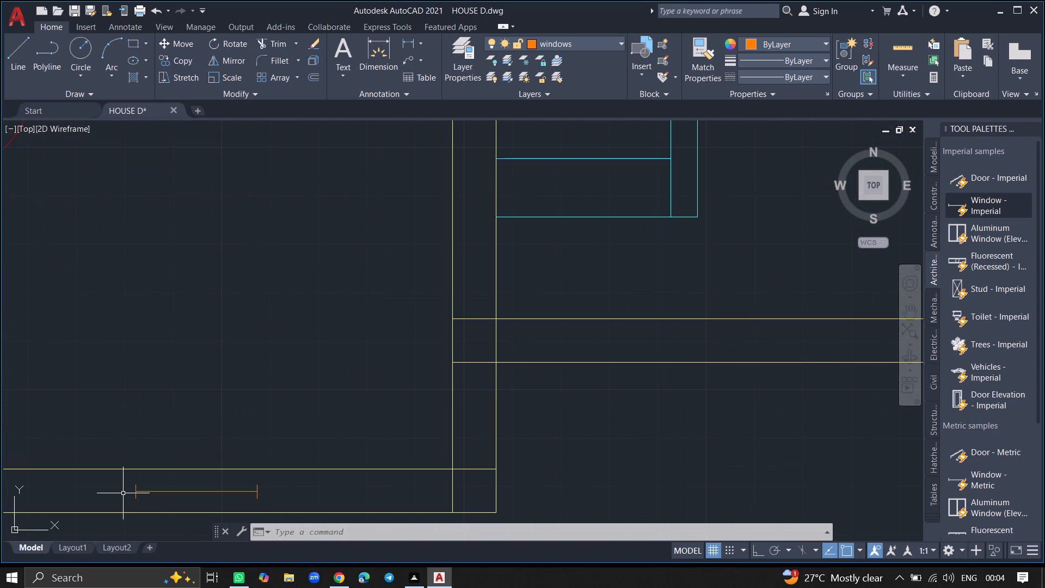
{"action": "key", "text": "l"}
{"action": "key", "text": "Return"}
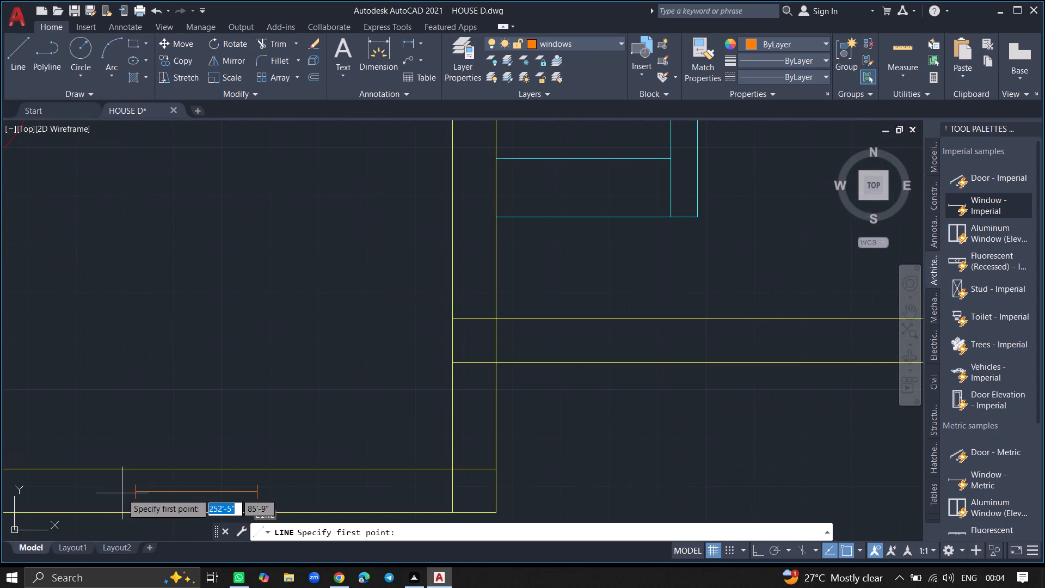
{"action": "left_click", "coordinate": [126, 469]}
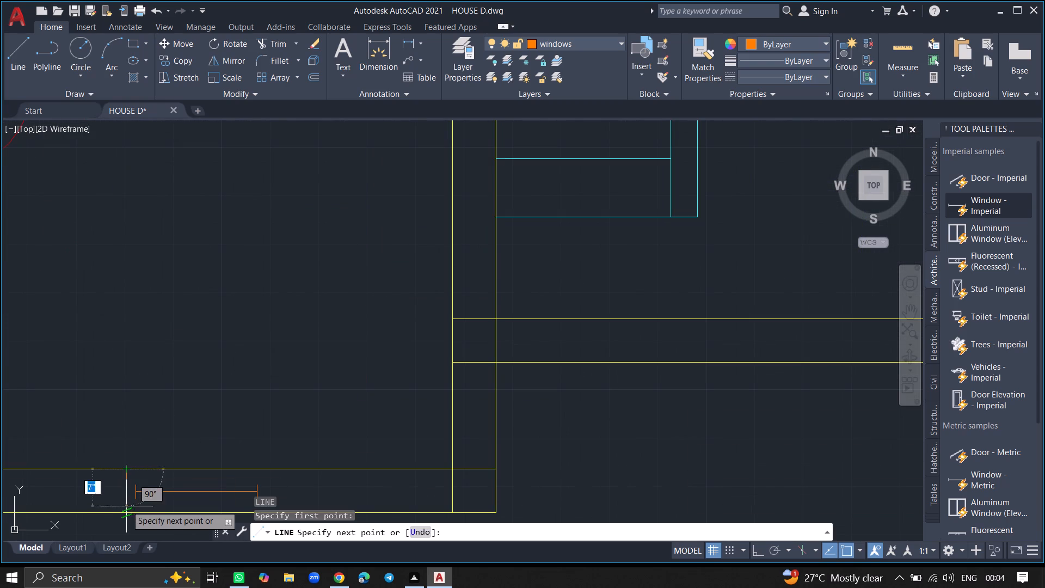
{"action": "left_click", "coordinate": [127, 511]}
{"action": "key", "text": "Return"}
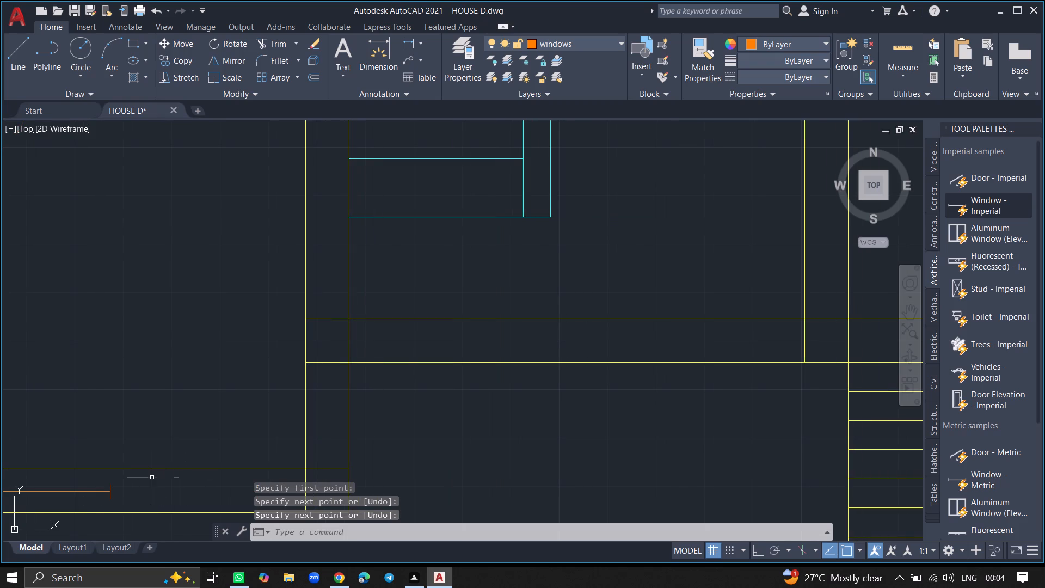
Draw a vertical closing line across the south wall just east of the same window.
{"action": "key", "text": "l"}
{"action": "key", "text": "Return"}
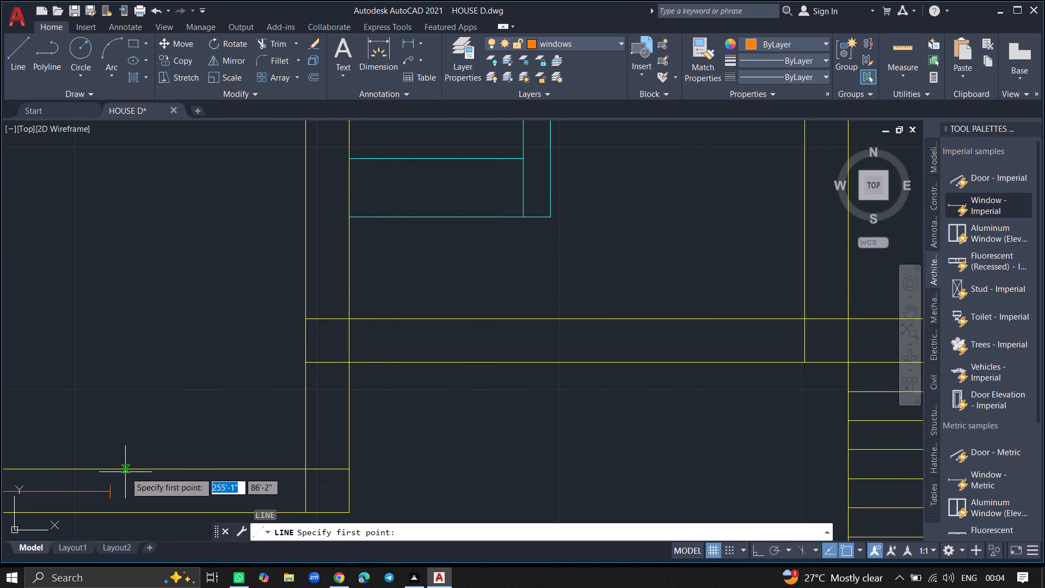
{"action": "left_click", "coordinate": [124, 469]}
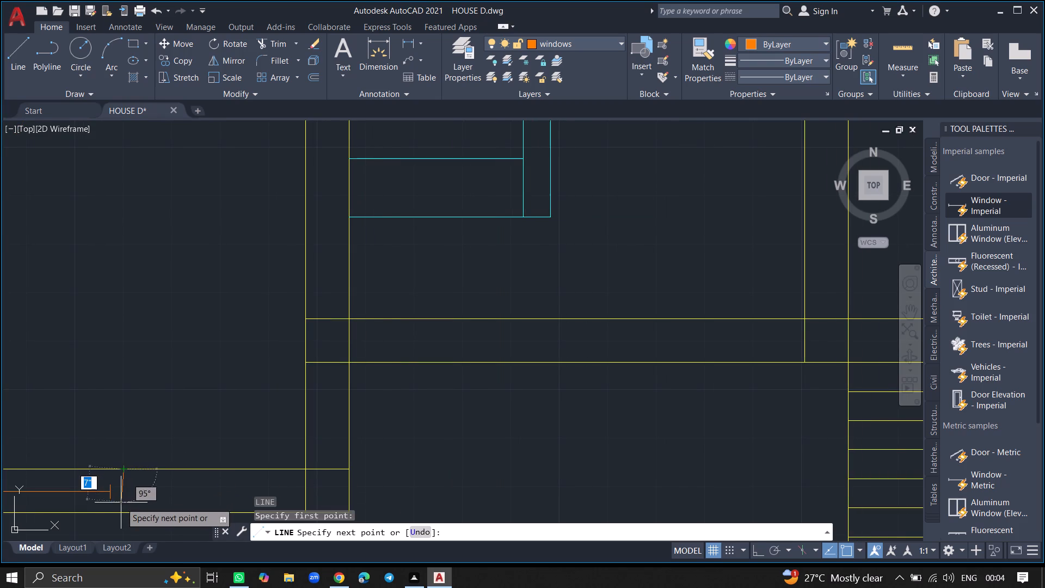
{"action": "left_click", "coordinate": [124, 512]}
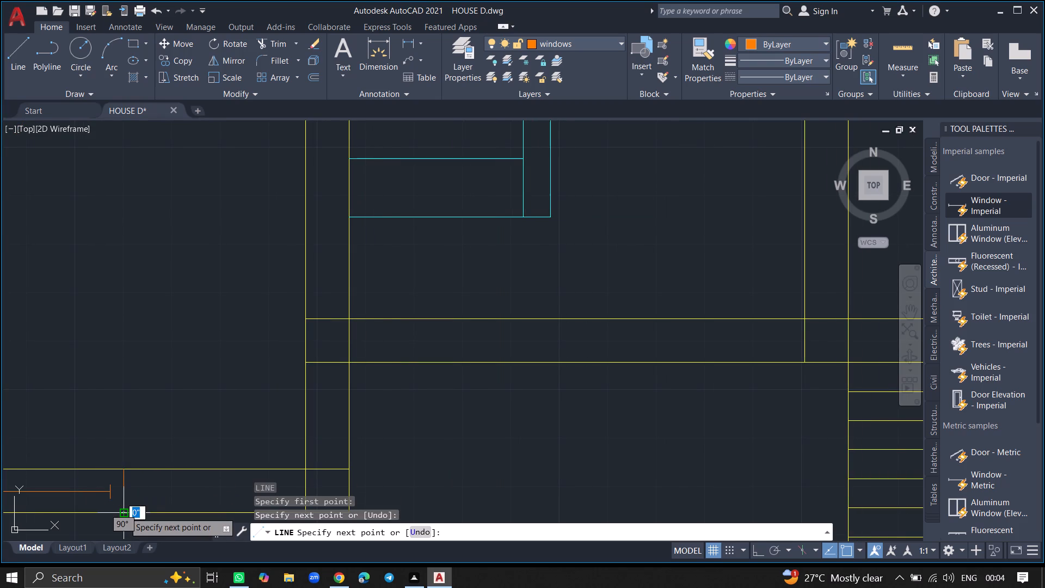
{"action": "key", "text": "Return"}
Make walls the current layer.
{"action": "scroll", "coordinate": [182, 325], "scroll_direction": "down", "scroll_amount": 4, "text": "ctrl"}
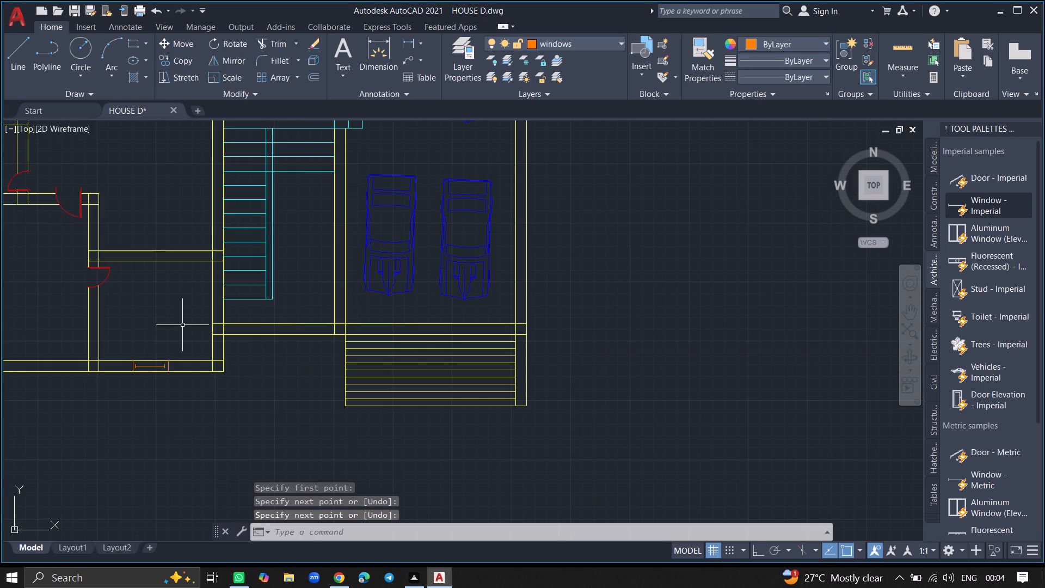
{"action": "scroll", "coordinate": [182, 325], "scroll_direction": "down", "scroll_amount": 3, "text": "ctrl"}
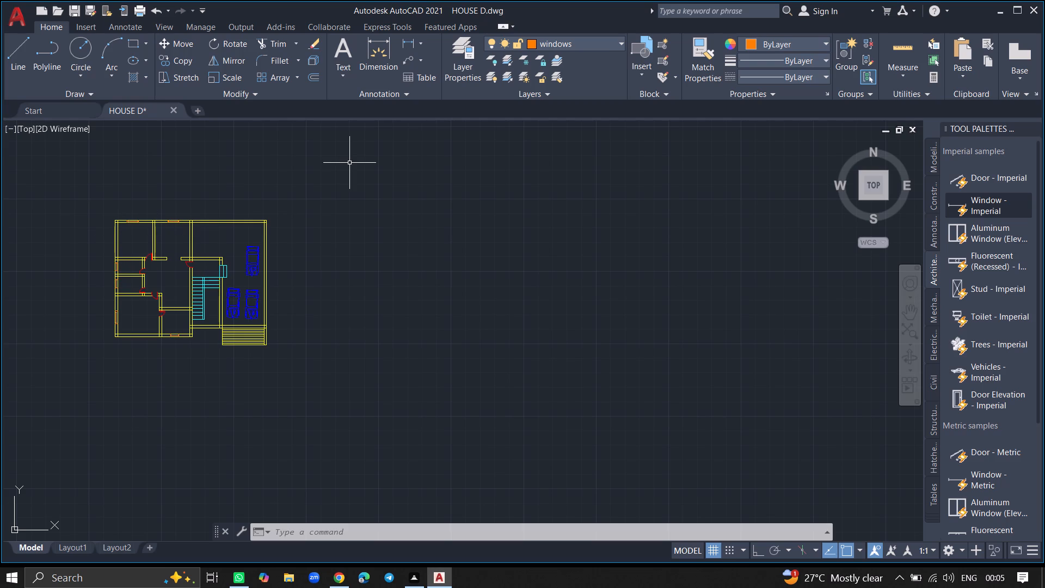
{"action": "left_click", "coordinate": [466, 75]}
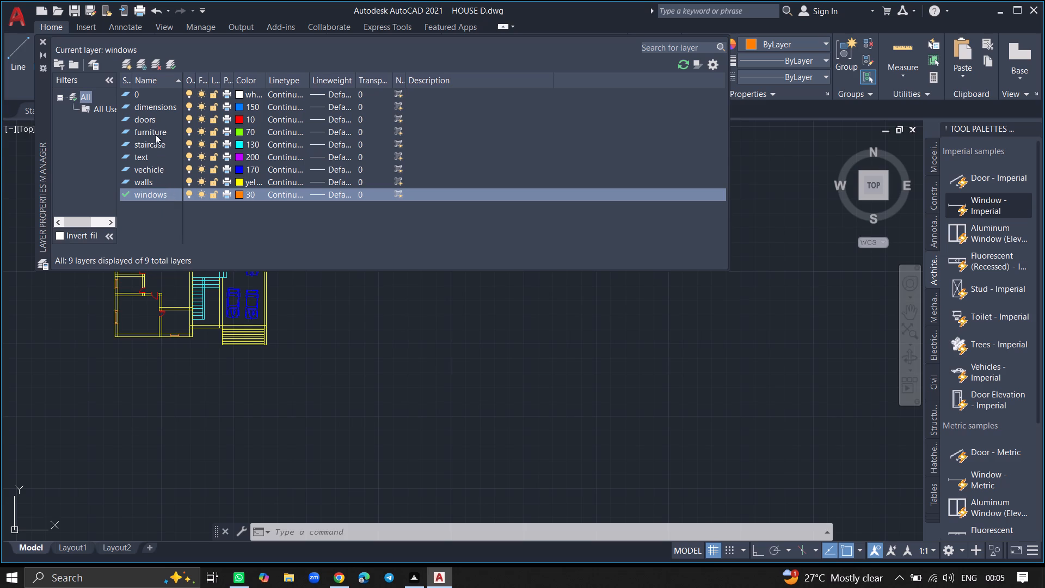
{"action": "double_click", "coordinate": [156, 183]}
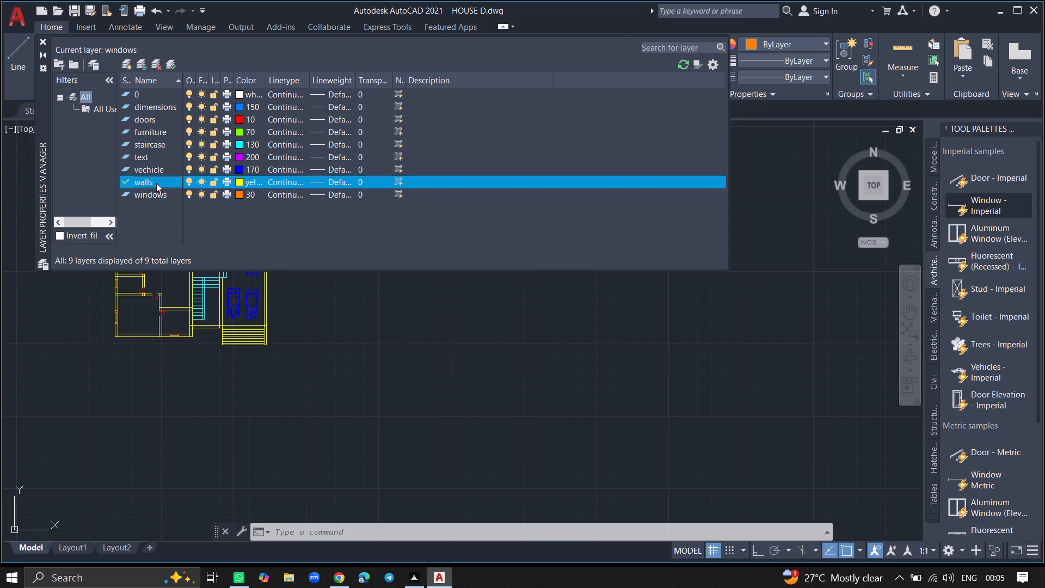
{"action": "left_click", "coordinate": [41, 42]}
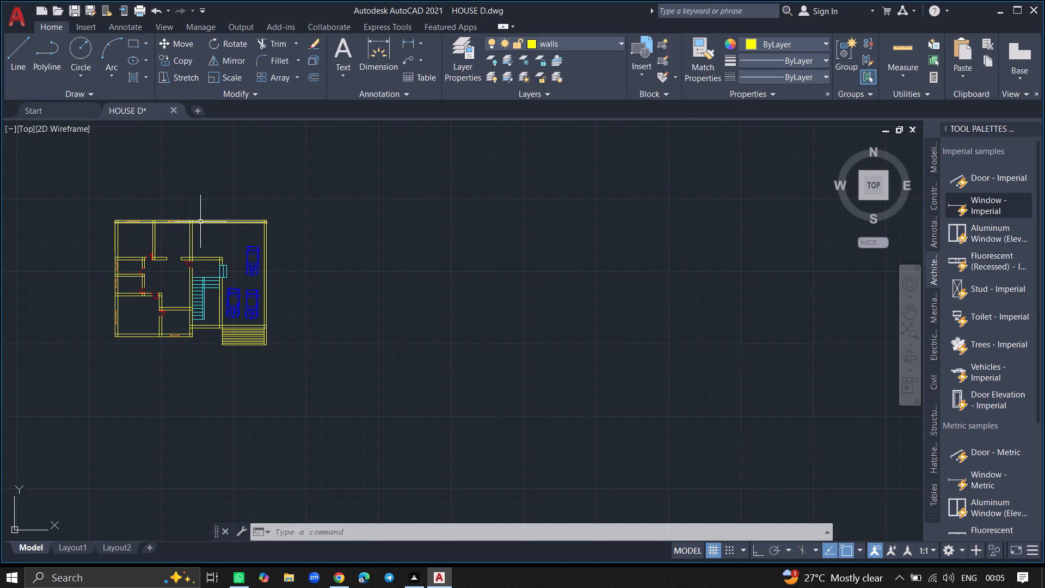
Start a SOLID hatch coloured ByLayer and fill the north wall between the two windows plus the partition wall meeting it.
{"action": "scroll", "coordinate": [120, 222], "scroll_direction": "up", "scroll_amount": 6, "text": "ctrl"}
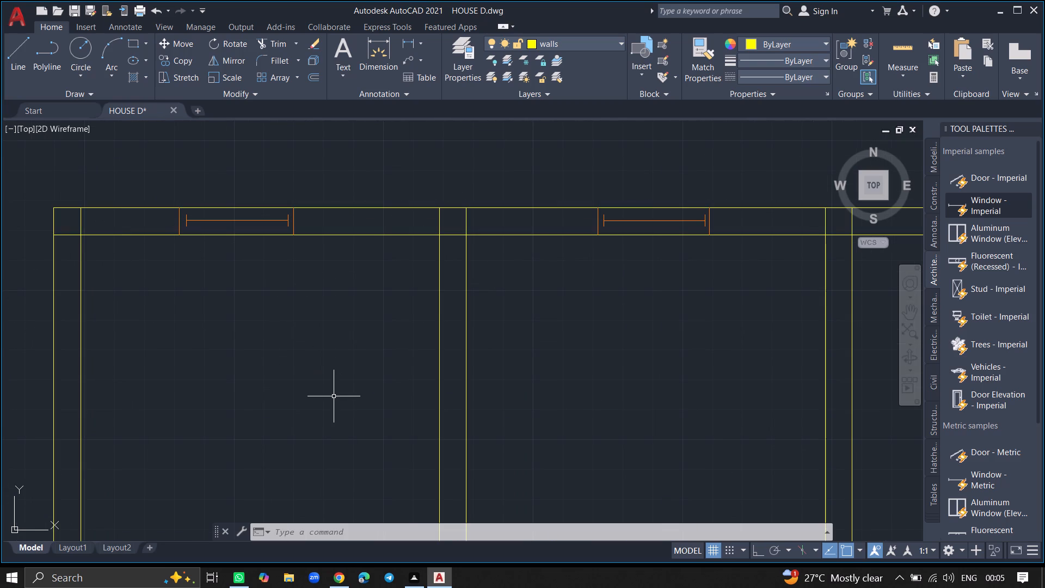
{"action": "type", "text": "HATCH"}
{"action": "key", "text": "Return"}
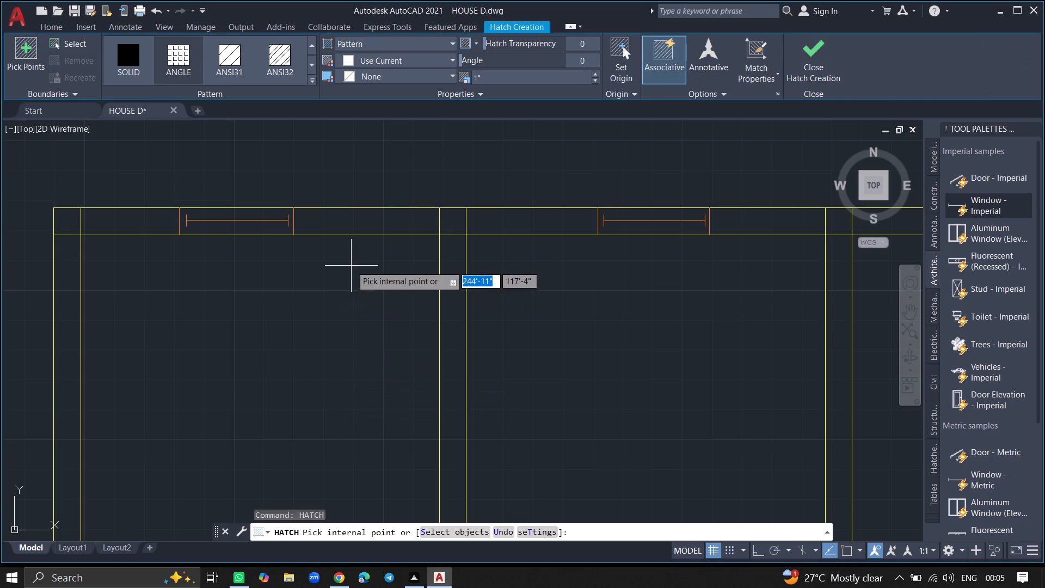
{"action": "left_click", "coordinate": [126, 69]}
{"action": "left_click", "coordinate": [364, 62]}
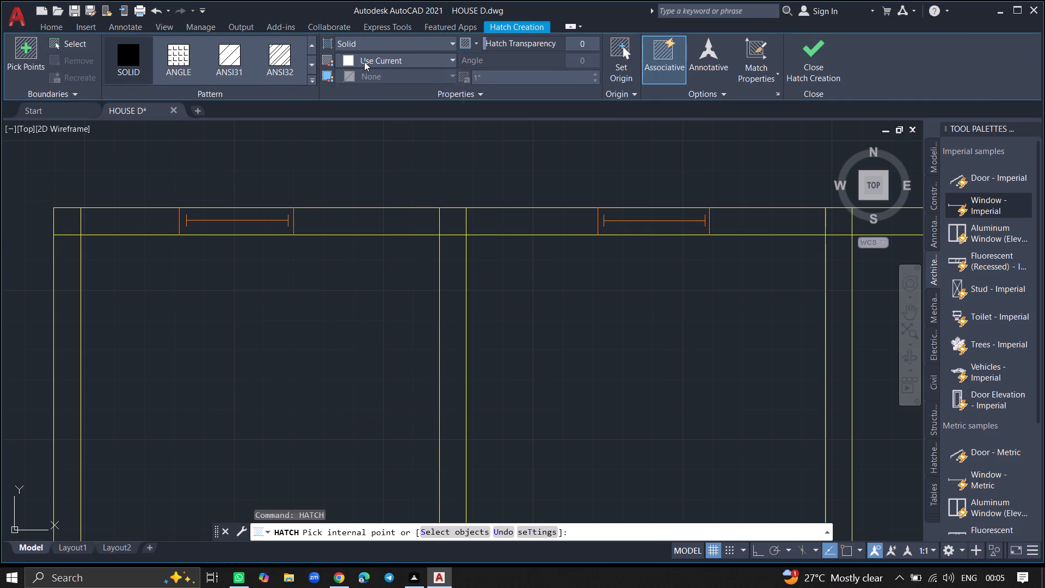
{"action": "left_click", "coordinate": [357, 80]}
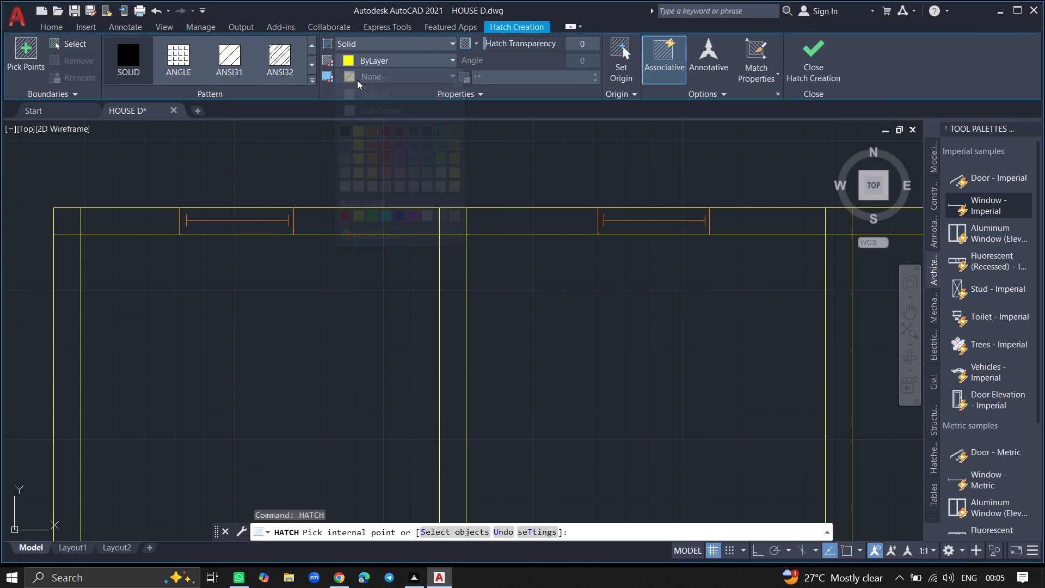
{"action": "left_click", "coordinate": [364, 219]}
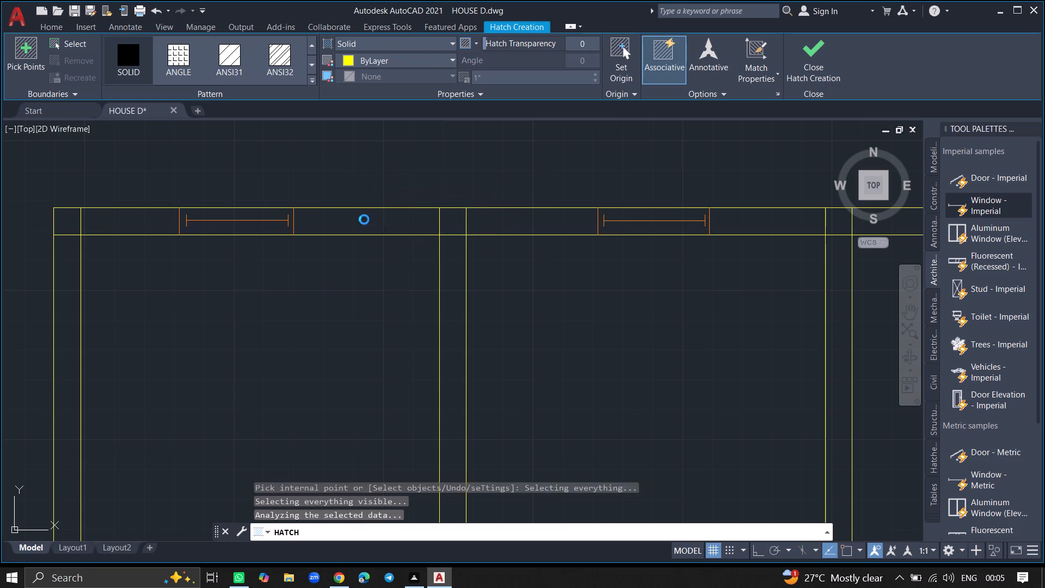
{"action": "left_click", "coordinate": [453, 221]}
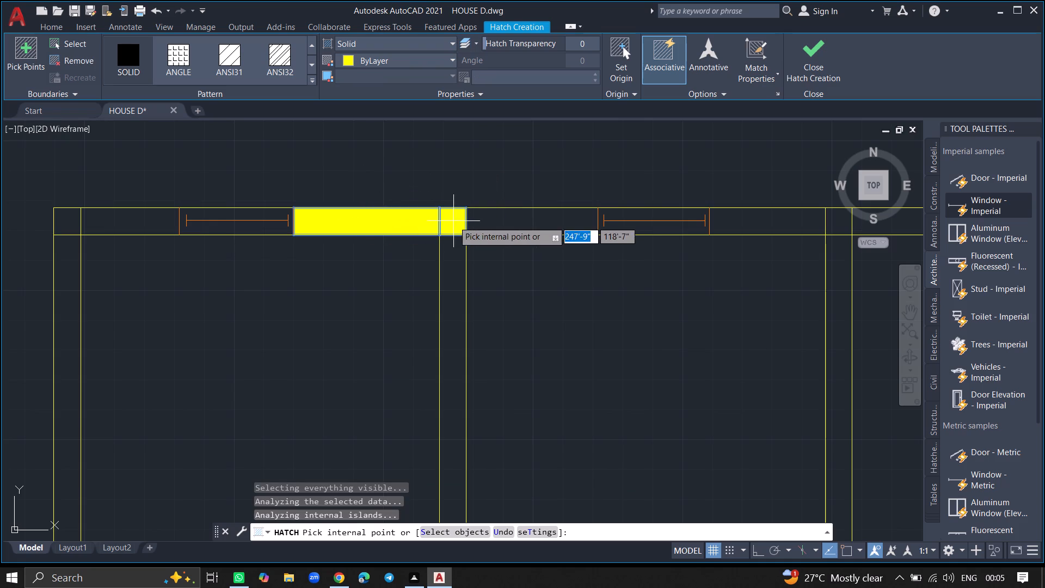
{"action": "left_click", "coordinate": [458, 279]}
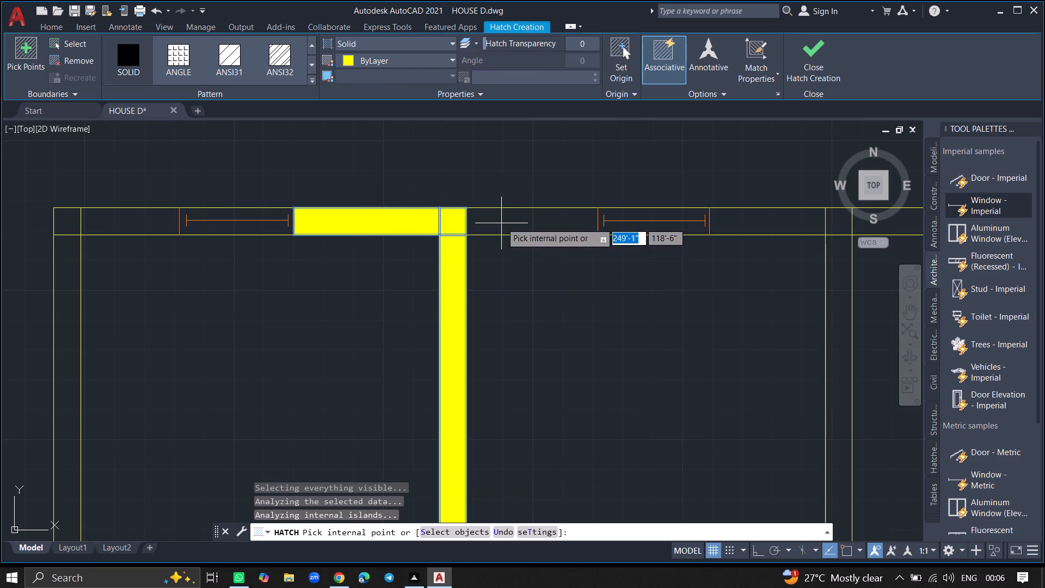
{"action": "left_click", "coordinate": [501, 223]}
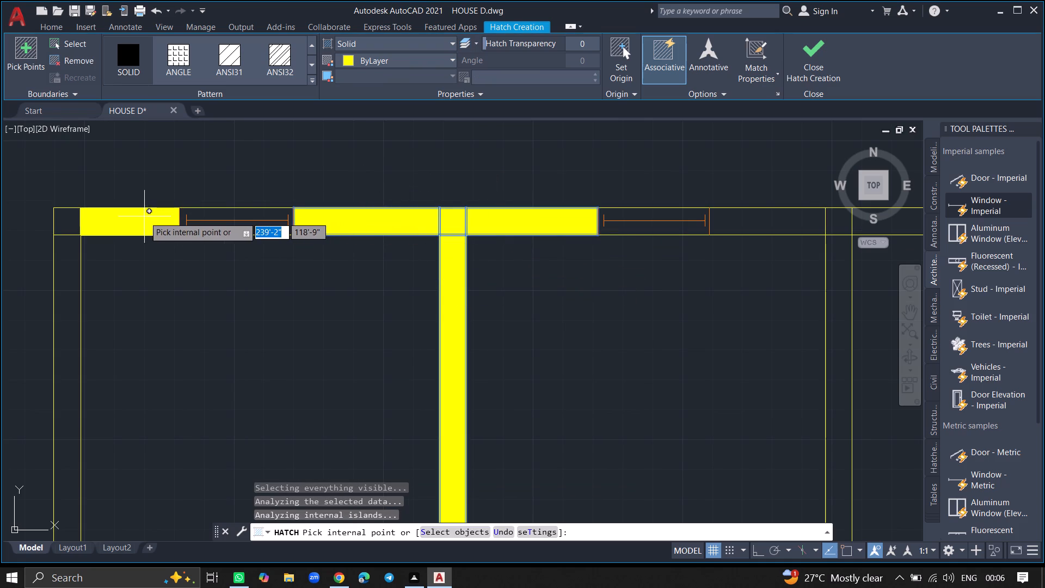
Add the north wall's west end, the northwest corner and the northwest room's west wall to the solid hatch.
{"action": "left_click", "coordinate": [144, 217]}
{"action": "left_click", "coordinate": [66, 217]}
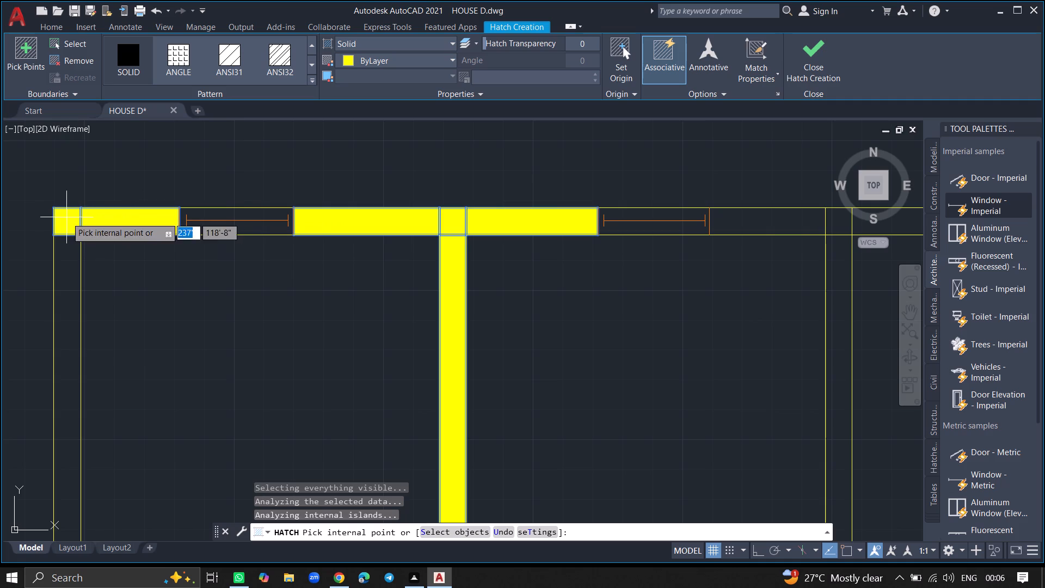
{"action": "left_click", "coordinate": [66, 279]}
Add the northwest room's south wall west of the door and the west wall pieces above and below the next window to the solid hatch.
{"action": "scroll", "coordinate": [66, 279], "scroll_direction": "down", "scroll_amount": 4, "text": "ctrl"}
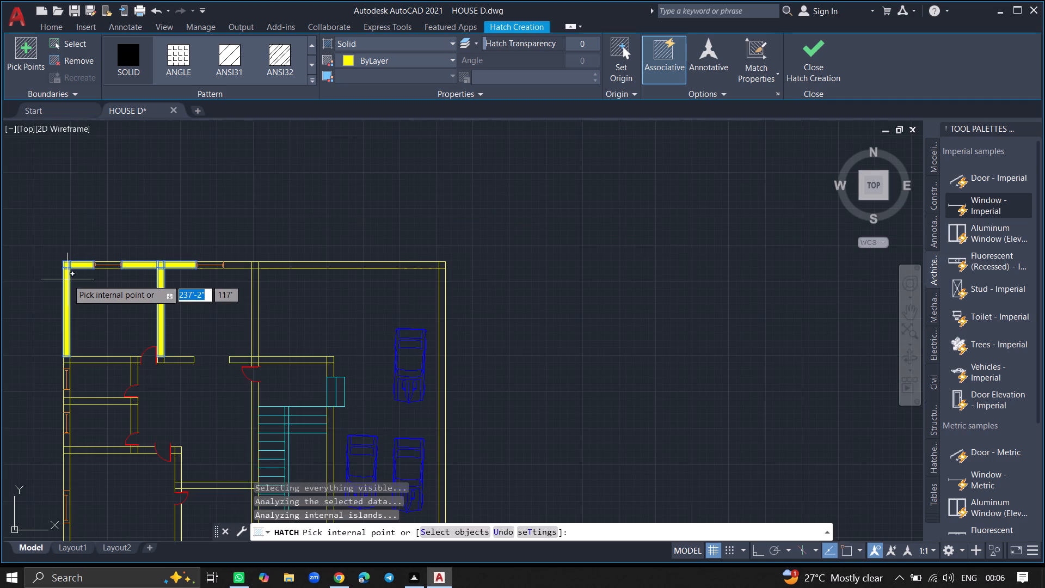
{"action": "scroll", "coordinate": [89, 367], "scroll_direction": "up", "scroll_amount": 2, "text": "ctrl"}
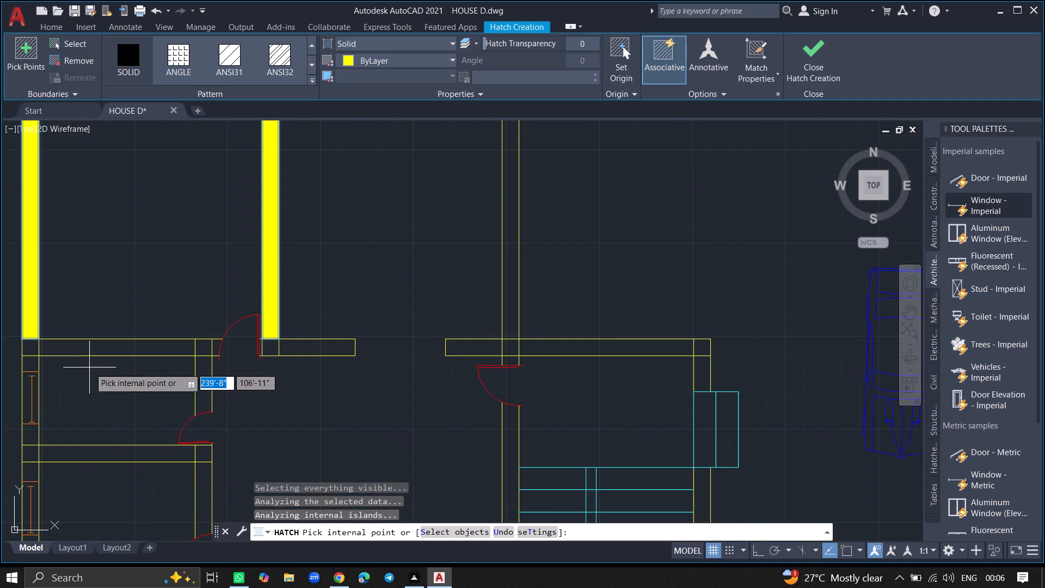
{"action": "left_click", "coordinate": [87, 350]}
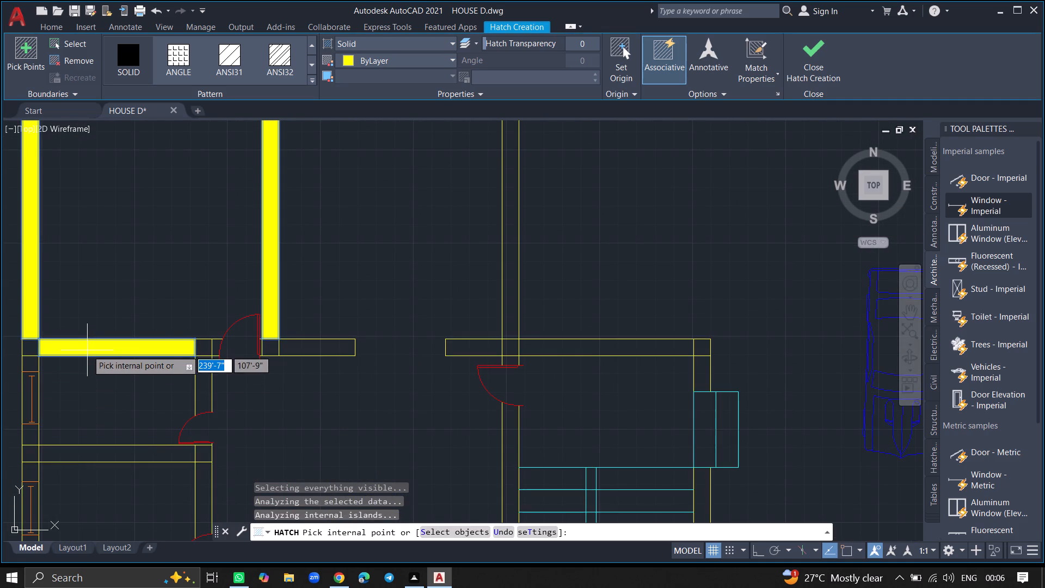
{"action": "left_click", "coordinate": [29, 348]}
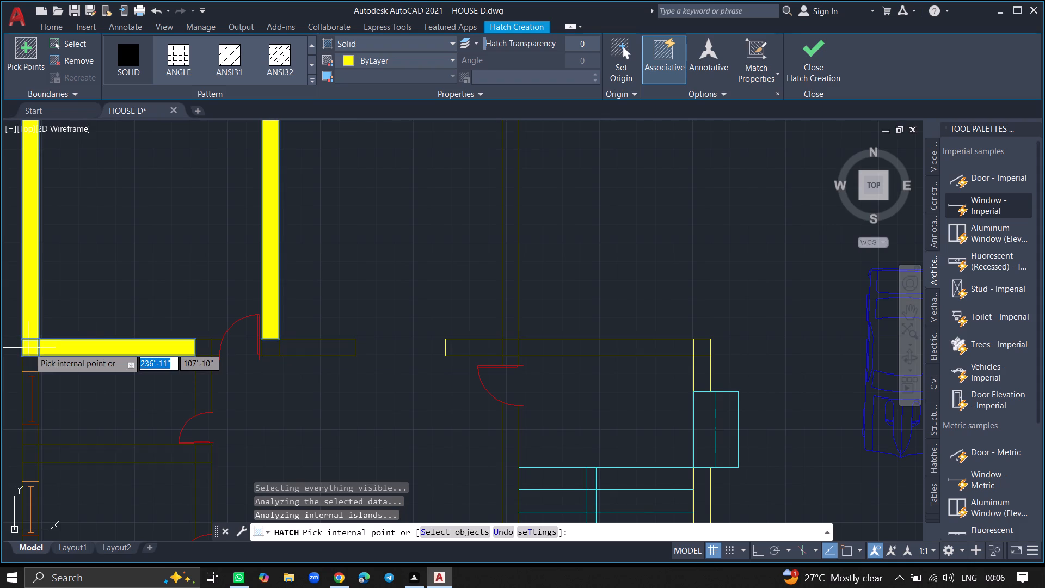
{"action": "left_click", "coordinate": [28, 363]}
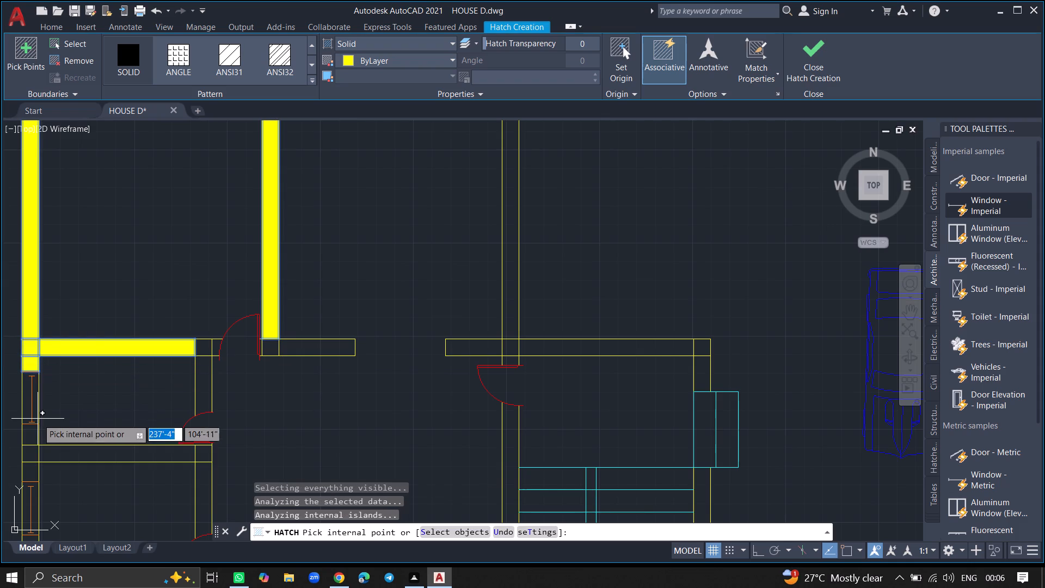
{"action": "left_click", "coordinate": [29, 442]}
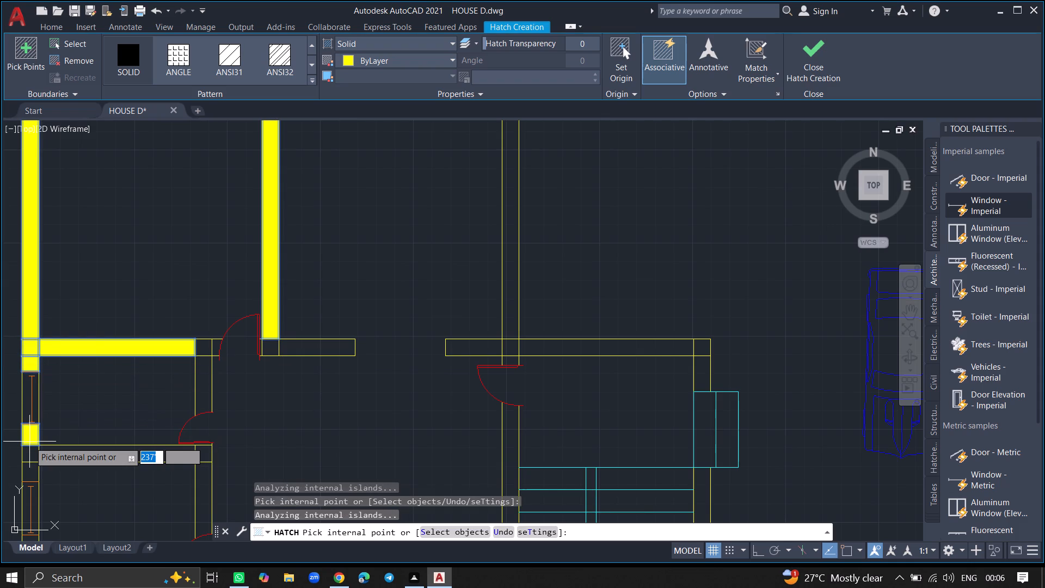
{"action": "left_click", "coordinate": [30, 452]}
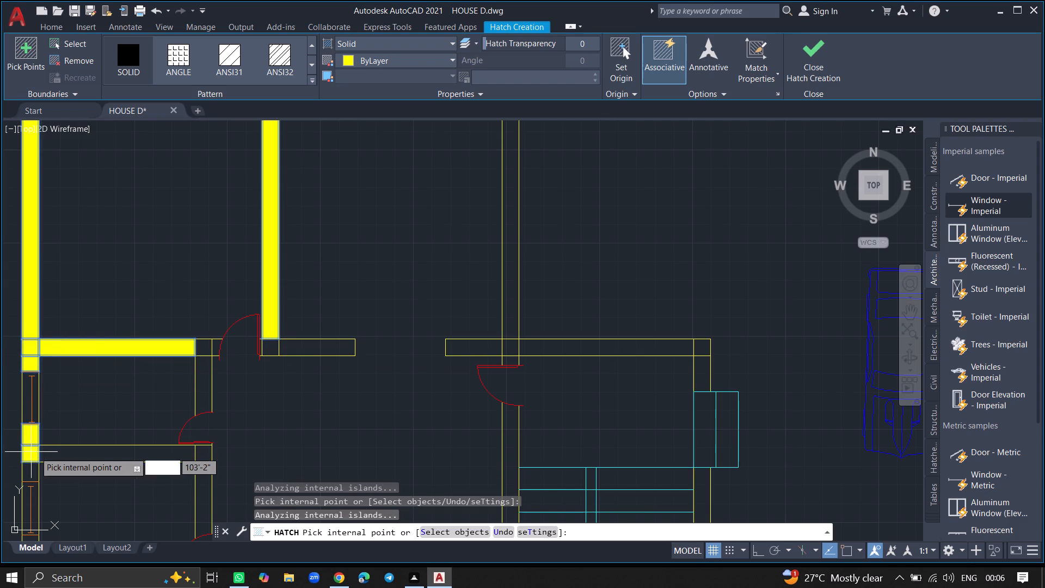
Fill the small room's south wall and upper east wall, plus the wall stubs on both sides of the northwest room's door, with solid hatch.
{"action": "left_click", "coordinate": [70, 456]}
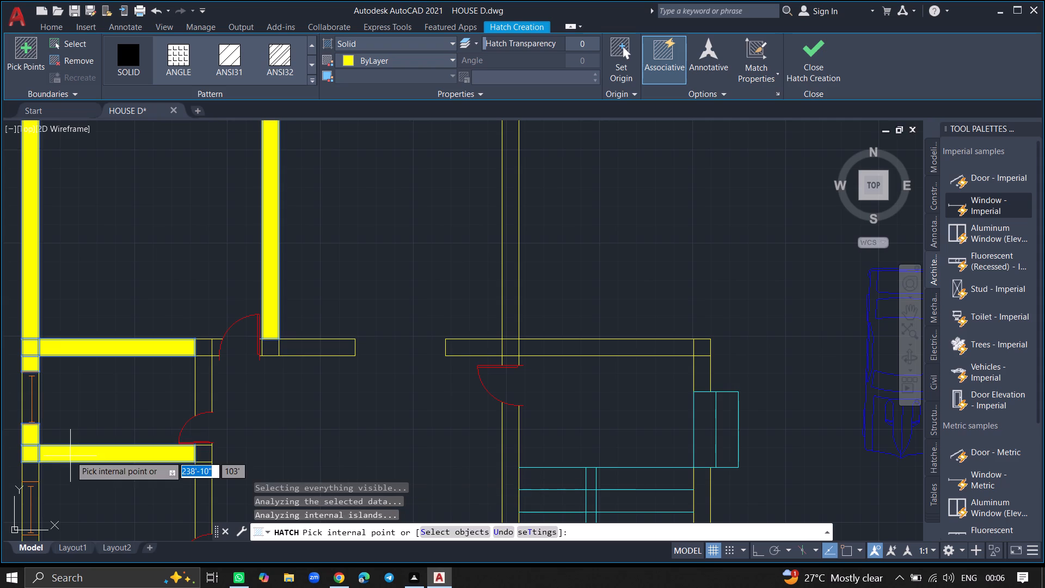
{"action": "left_click", "coordinate": [198, 460]}
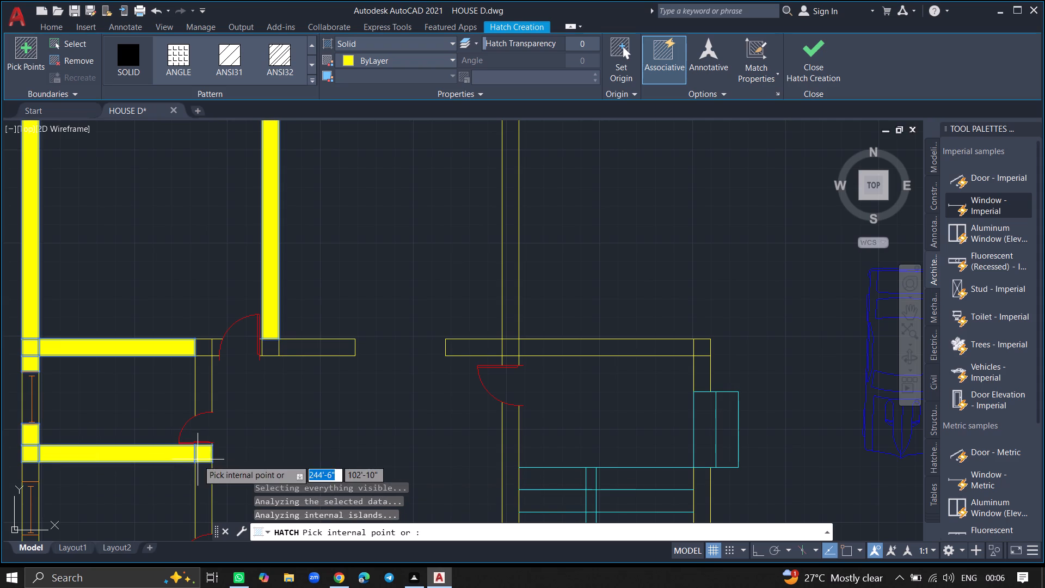
{"action": "left_click", "coordinate": [195, 379]}
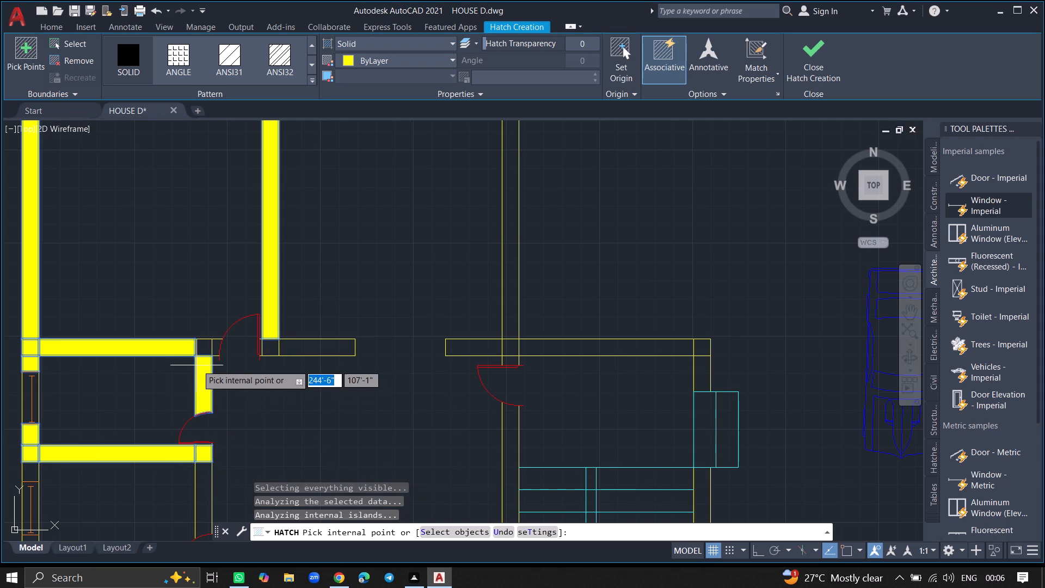
{"action": "left_click", "coordinate": [207, 350]}
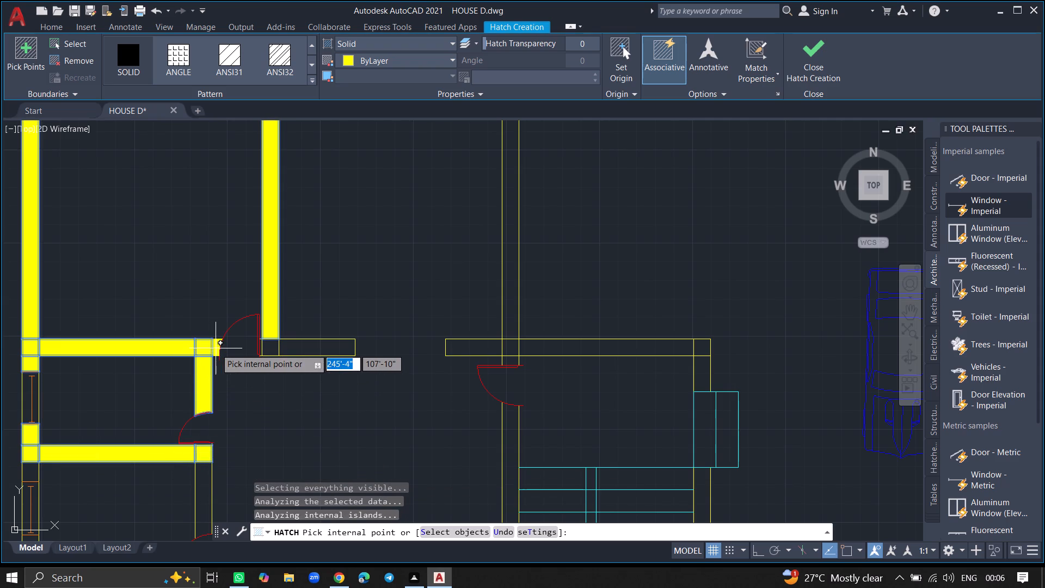
{"action": "left_click", "coordinate": [216, 348]}
{"action": "left_click", "coordinate": [272, 345]}
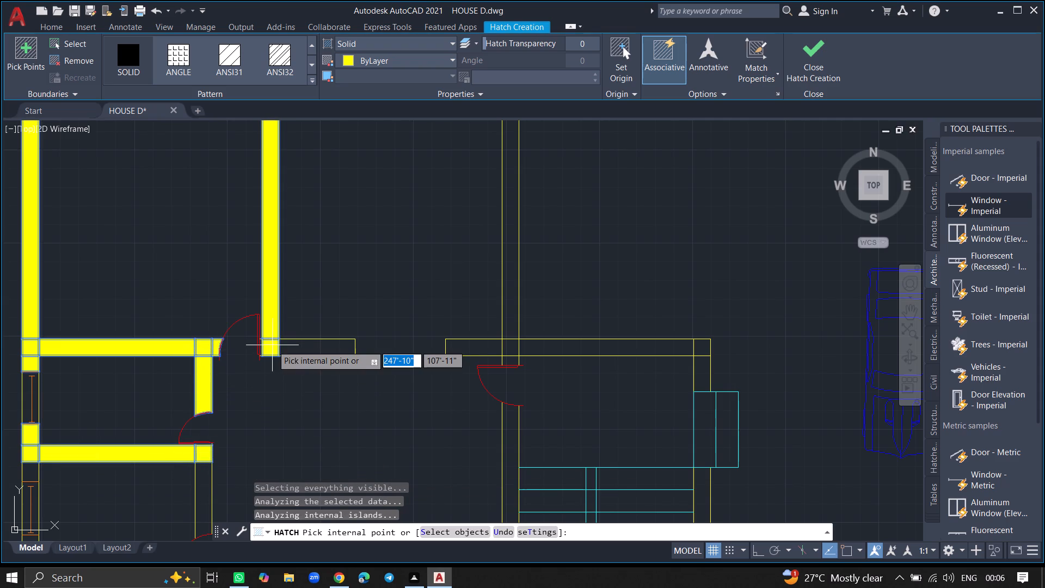
{"action": "left_click", "coordinate": [294, 346]}
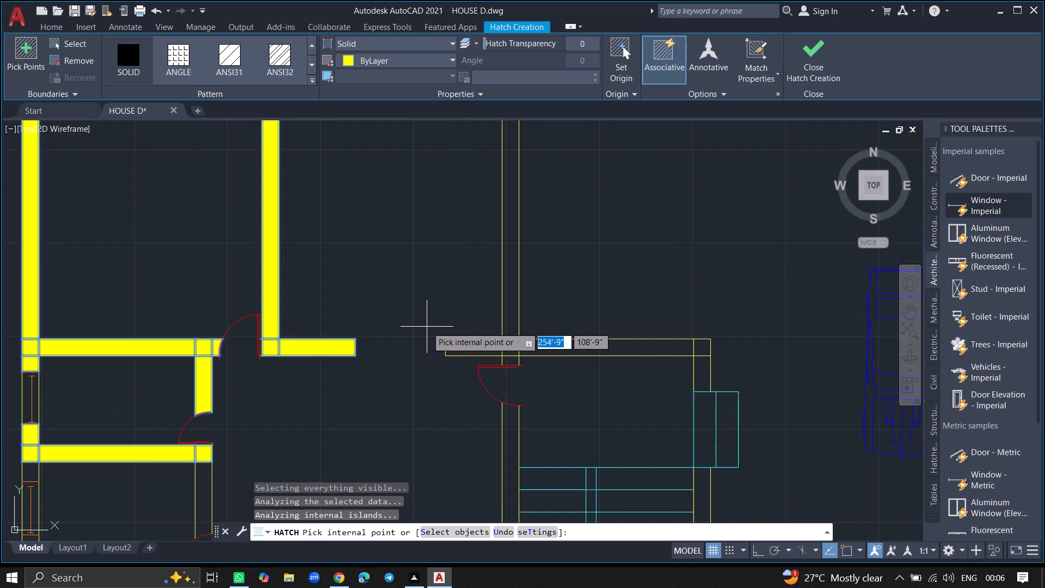
Add the horizontal wall east of the wide opening and its short return down to the stair-side window to the solid hatch.
{"action": "left_click", "coordinate": [459, 346]}
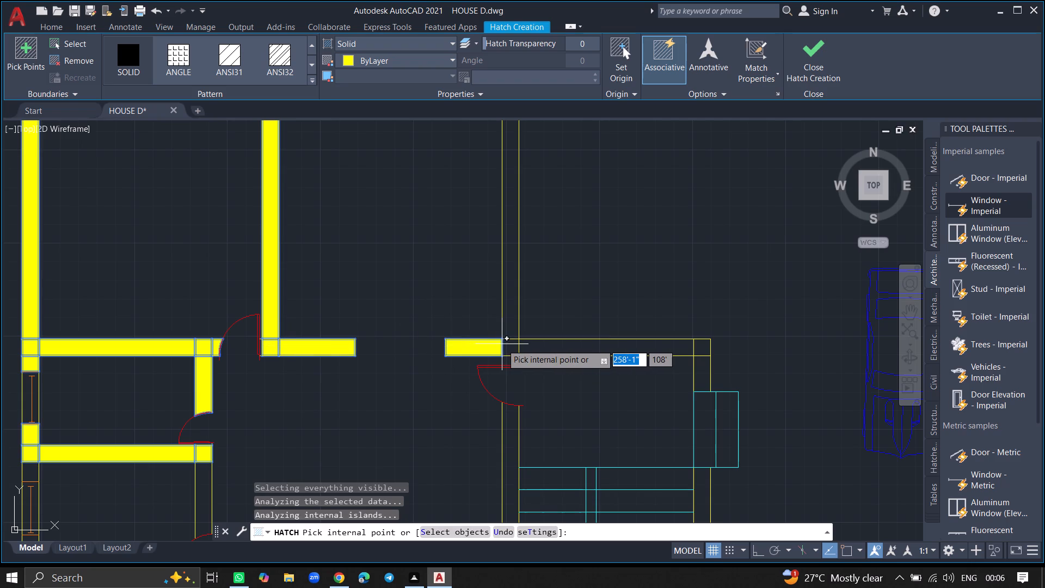
{"action": "left_click", "coordinate": [506, 344]}
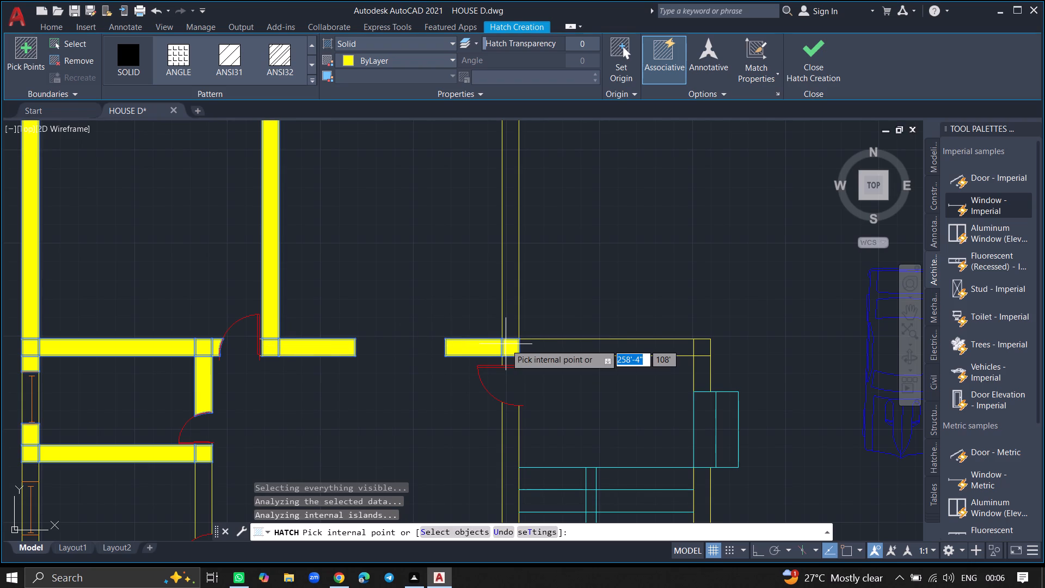
{"action": "left_click", "coordinate": [542, 344]}
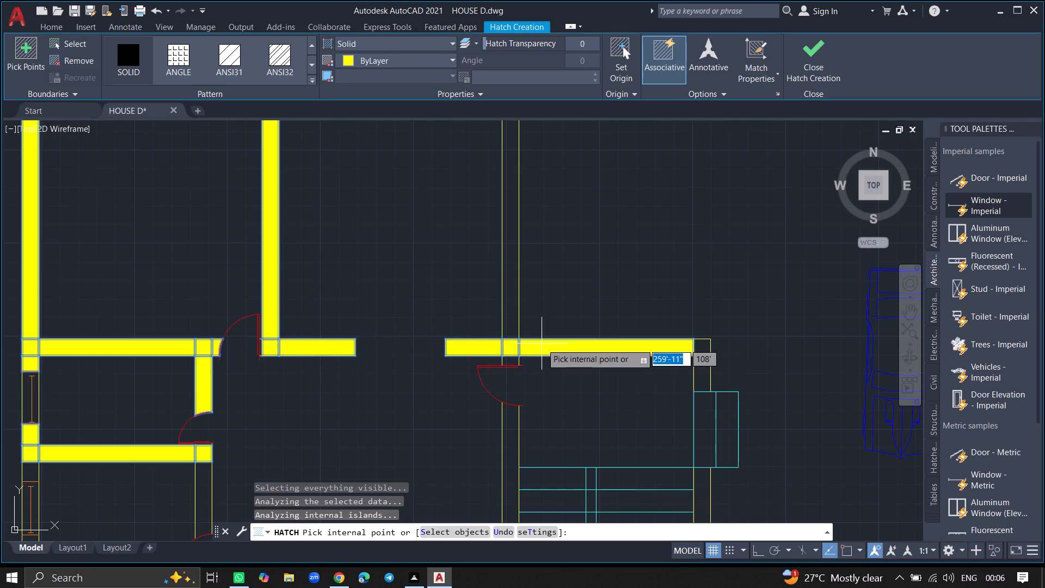
{"action": "left_click", "coordinate": [696, 350]}
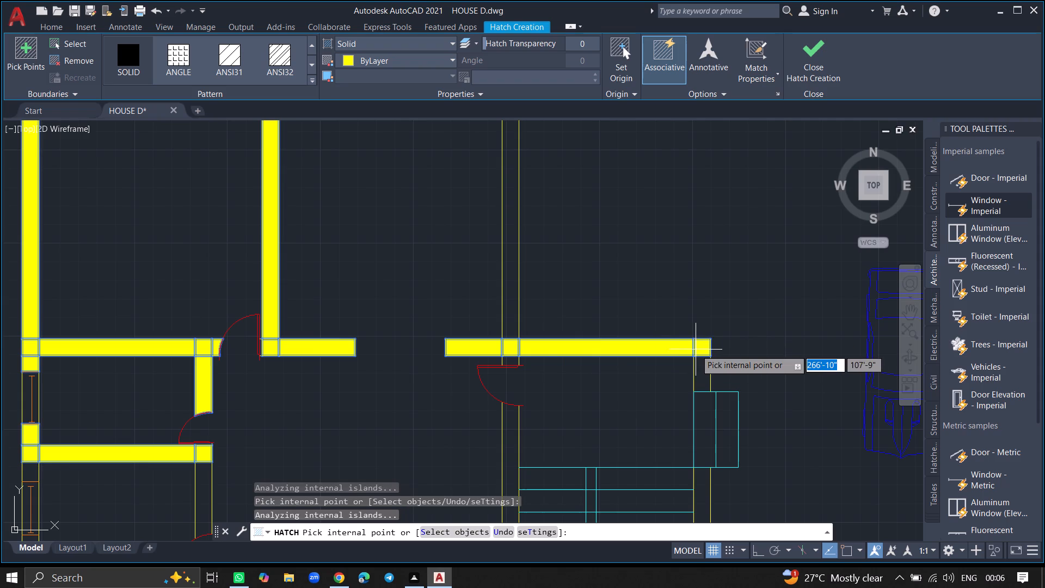
{"action": "left_click", "coordinate": [699, 372]}
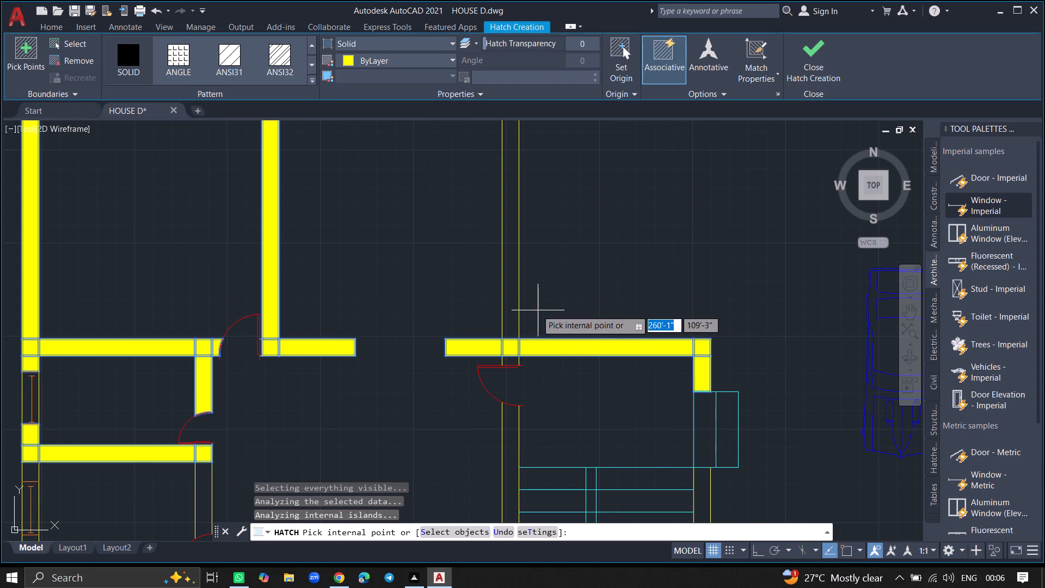
Fill the partition wall west of the parking area and the north wall from the second window to the east end with solid hatch.
{"action": "left_click", "coordinate": [505, 311]}
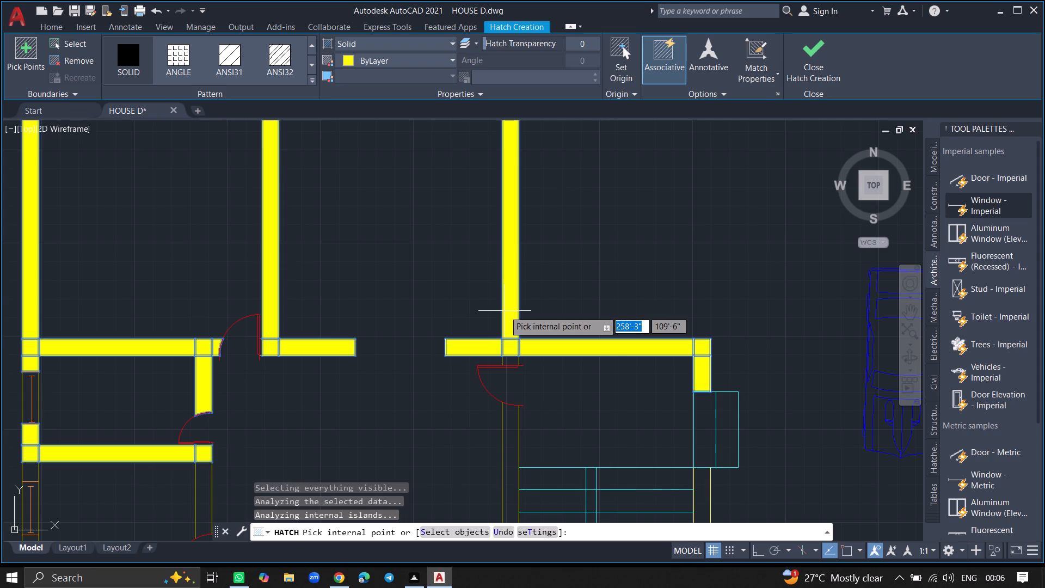
{"action": "scroll", "coordinate": [505, 311], "scroll_direction": "down", "scroll_amount": 5, "text": "ctrl"}
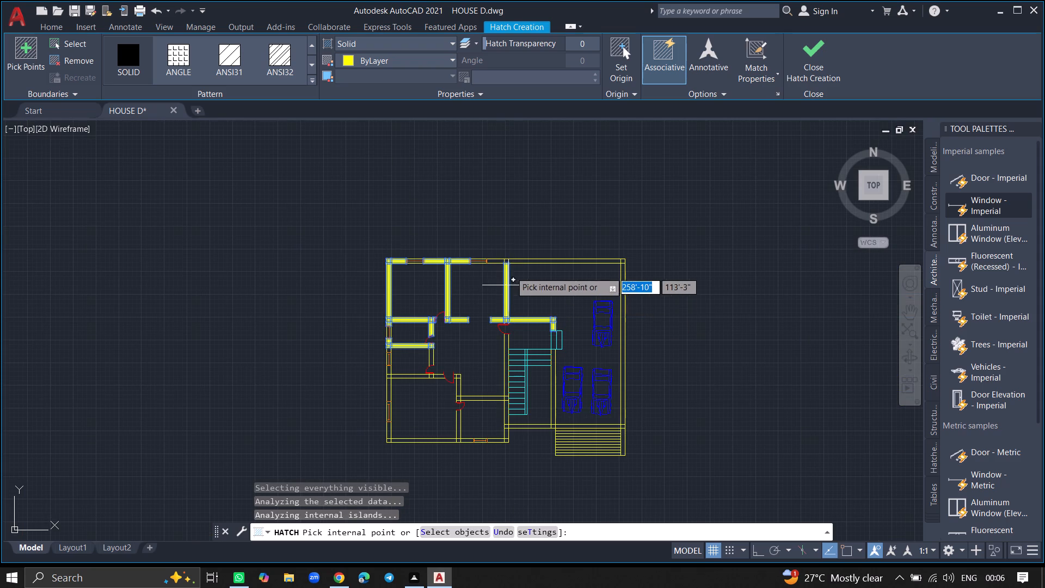
{"action": "scroll", "coordinate": [512, 255], "scroll_direction": "up", "scroll_amount": 5, "text": "ctrl"}
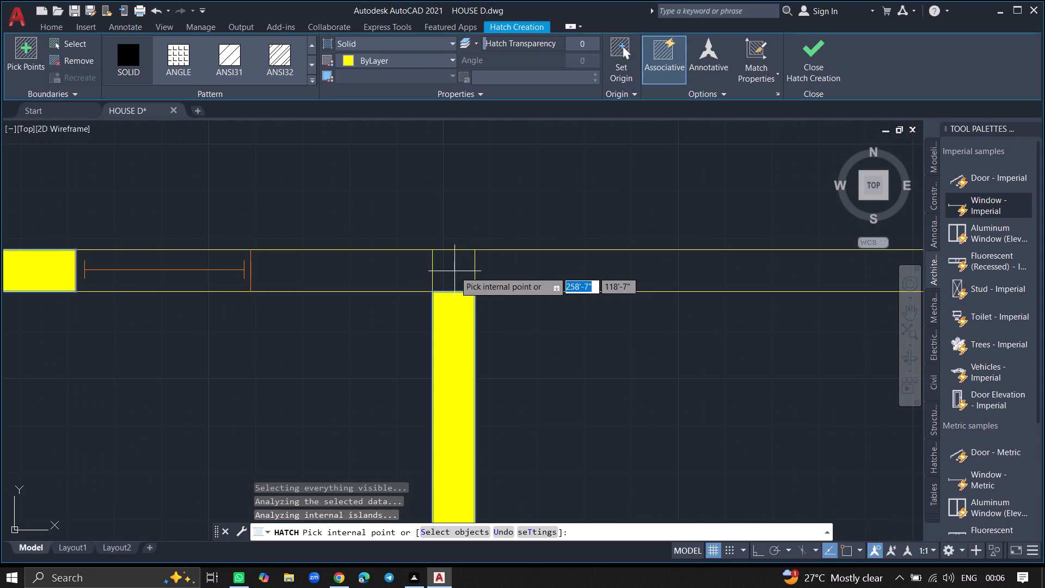
{"action": "left_click", "coordinate": [454, 271]}
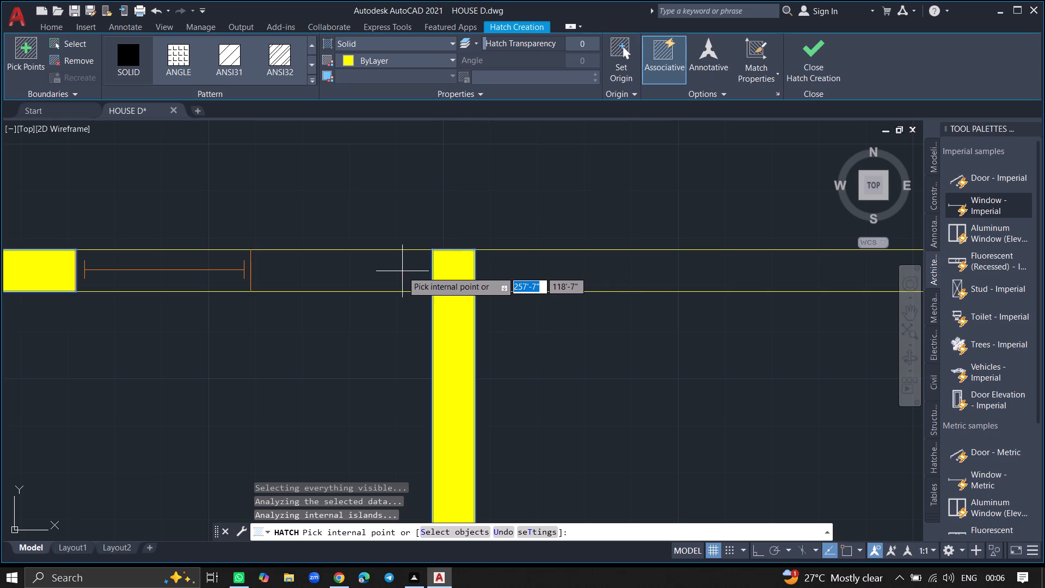
{"action": "left_click", "coordinate": [402, 271]}
{"action": "left_click", "coordinate": [506, 272]}
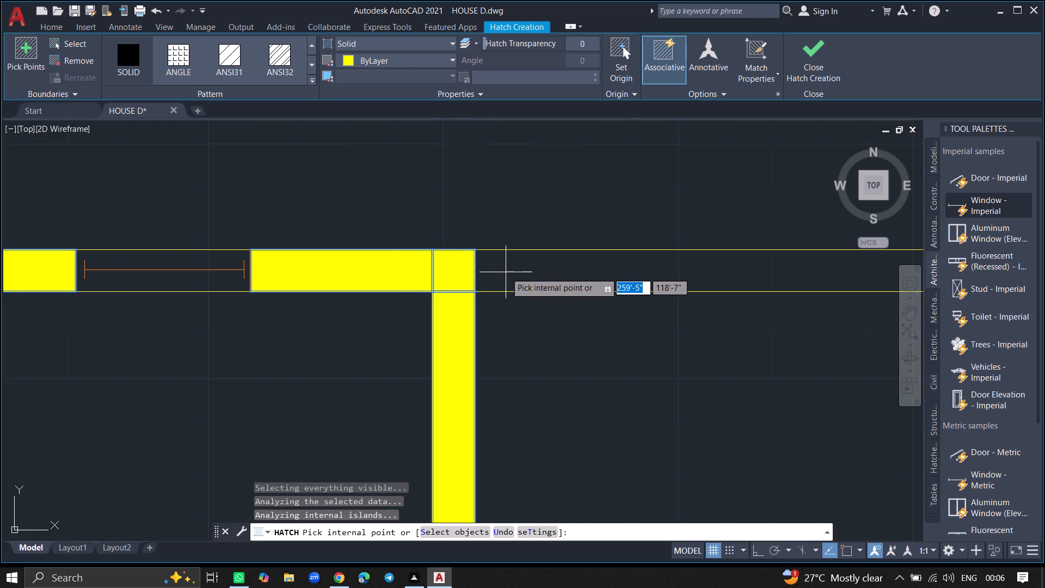
Add the northeast corner and the full east wall, down past the parking area and alongside the steps, to the solid hatch.
{"action": "scroll", "coordinate": [506, 272], "scroll_direction": "down", "scroll_amount": 2, "text": "ctrl"}
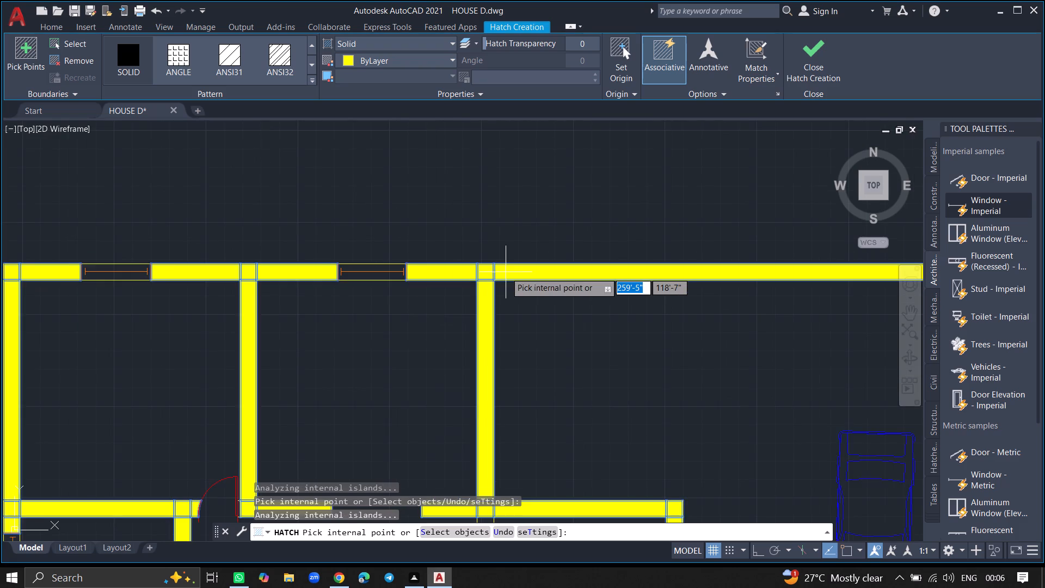
{"action": "scroll", "coordinate": [506, 272], "scroll_direction": "down", "scroll_amount": 5, "text": "ctrl"}
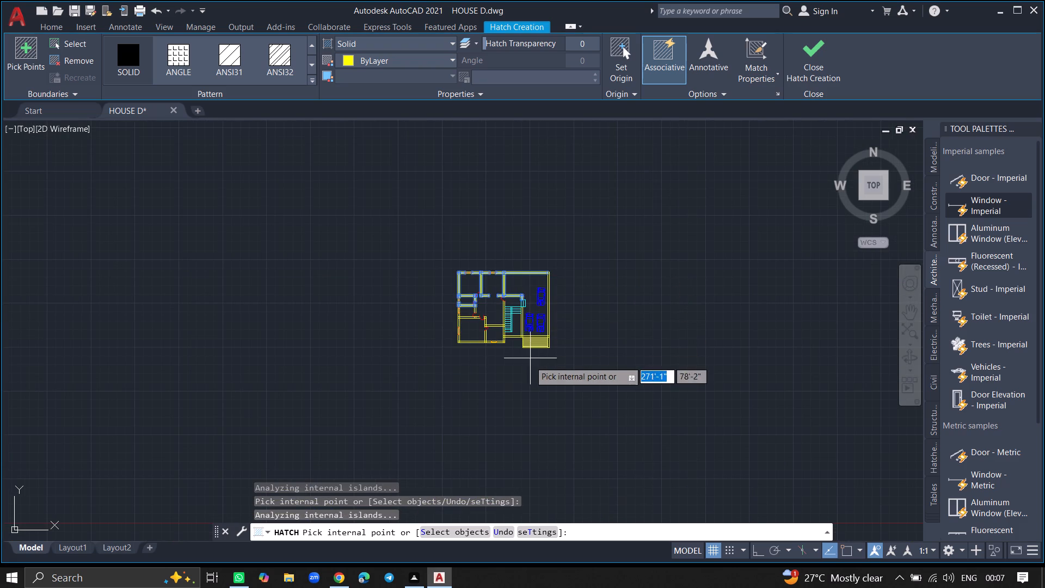
{"action": "scroll", "coordinate": [513, 369], "scroll_direction": "up", "scroll_amount": 8, "text": "ctrl"}
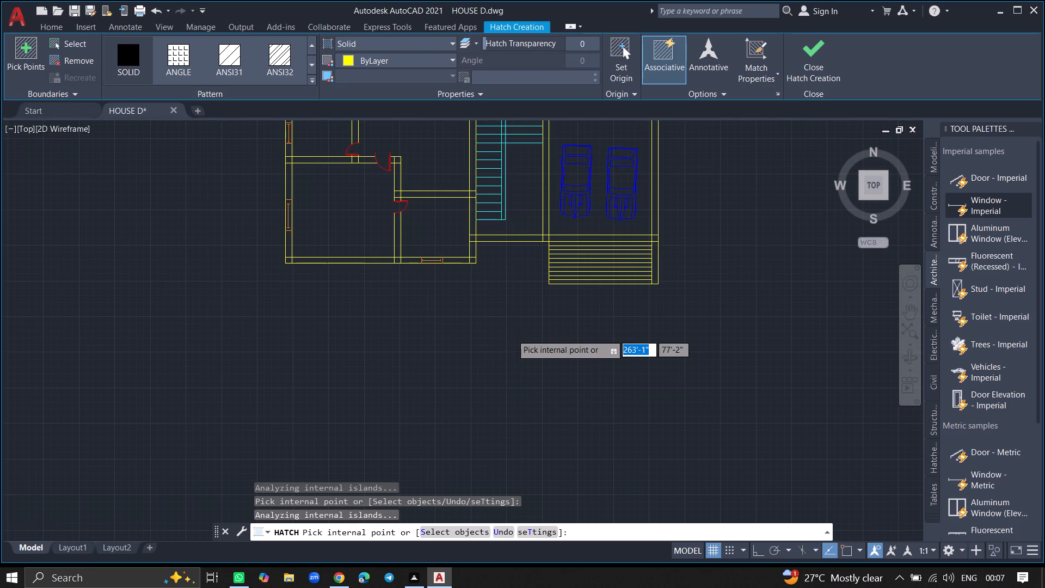
{"action": "scroll", "coordinate": [476, 299], "scroll_direction": "down", "scroll_amount": 5, "text": "ctrl"}
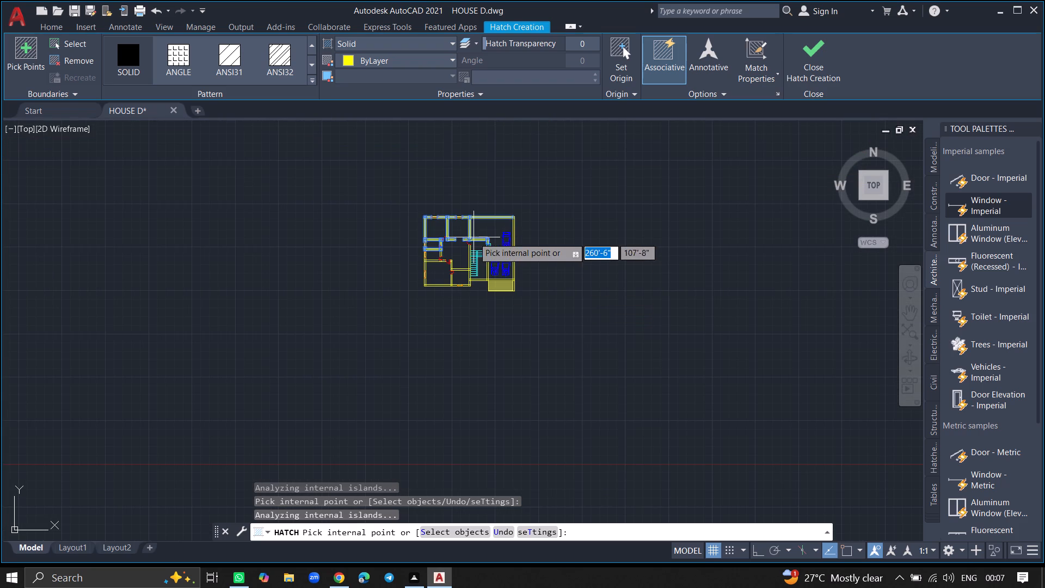
{"action": "scroll", "coordinate": [514, 225], "scroll_direction": "up", "scroll_amount": 3, "text": "ctrl"}
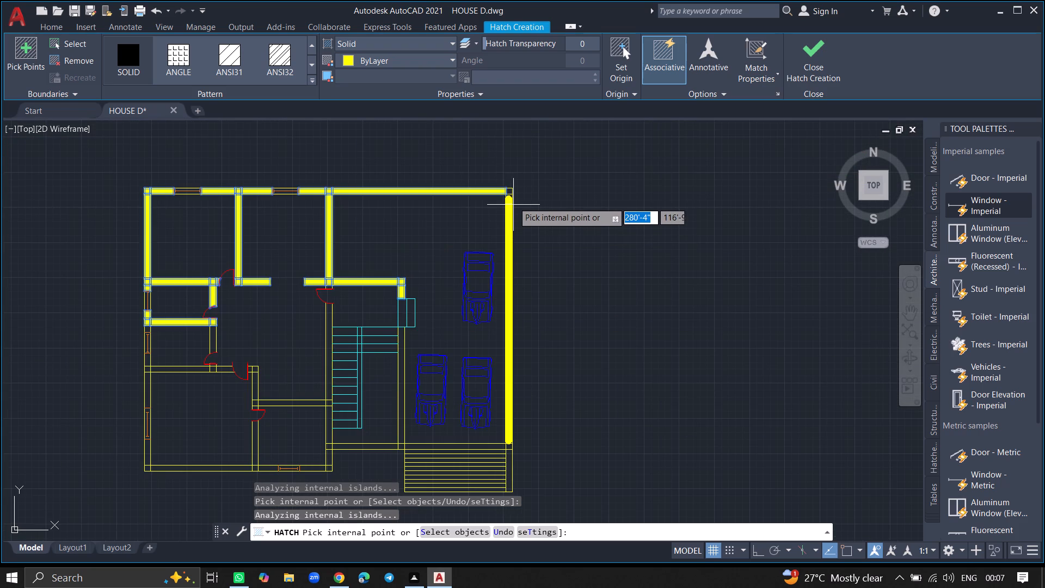
{"action": "left_click", "coordinate": [507, 189]}
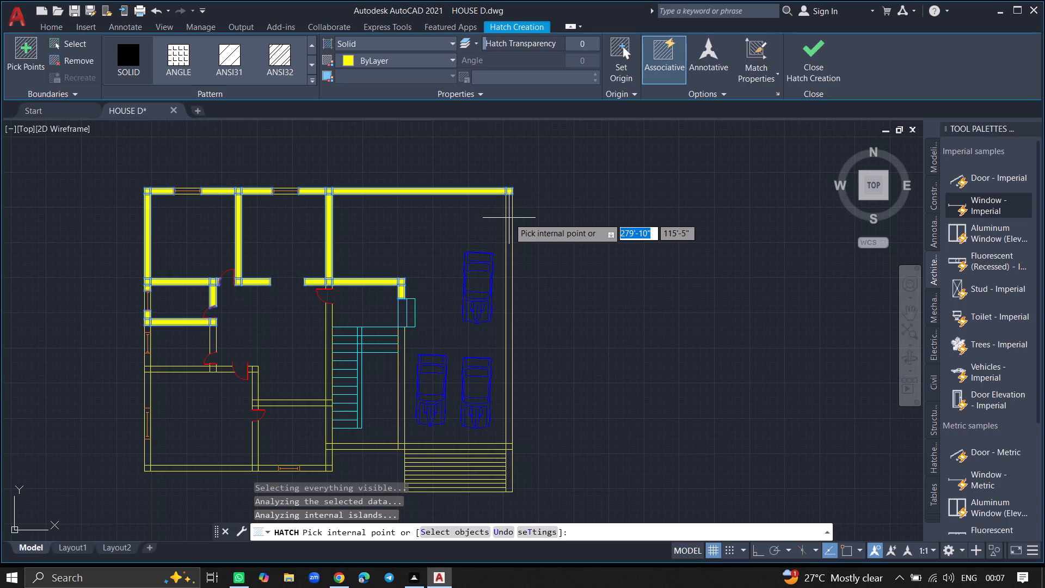
{"action": "left_click", "coordinate": [509, 218]}
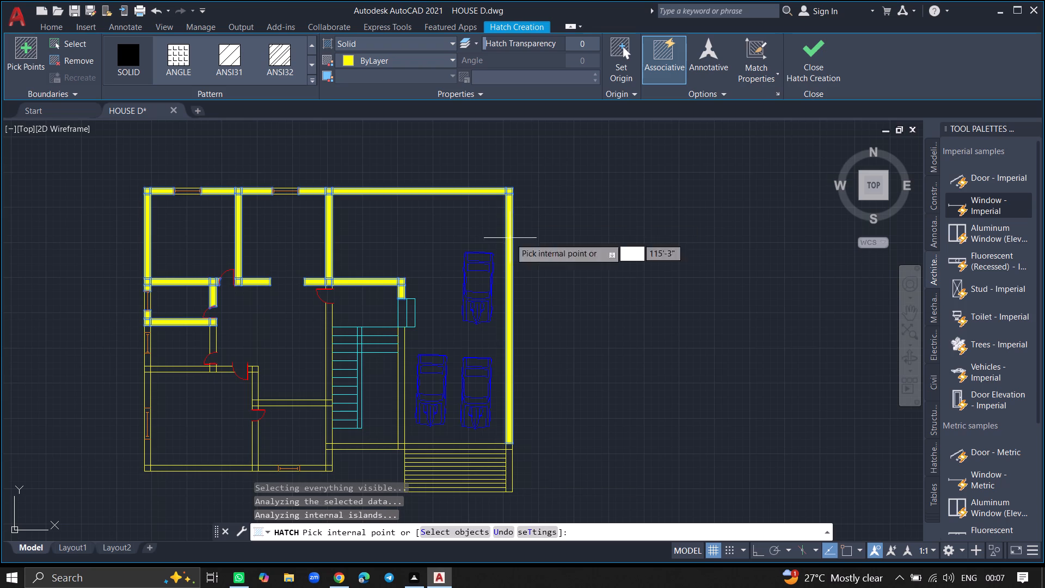
{"action": "scroll", "coordinate": [511, 459], "scroll_direction": "up", "scroll_amount": 4, "text": "ctrl"}
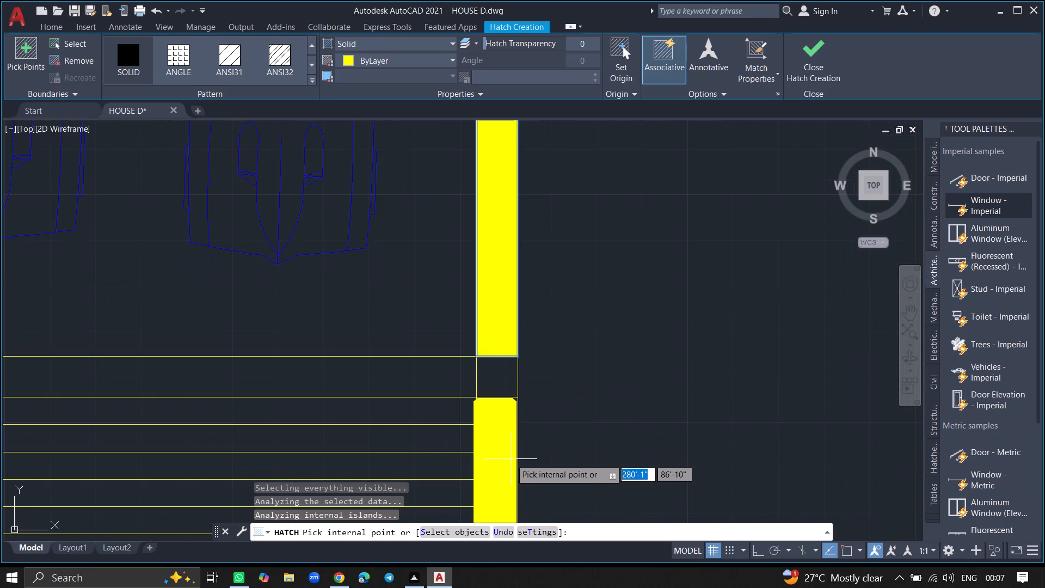
{"action": "left_click", "coordinate": [508, 379]}
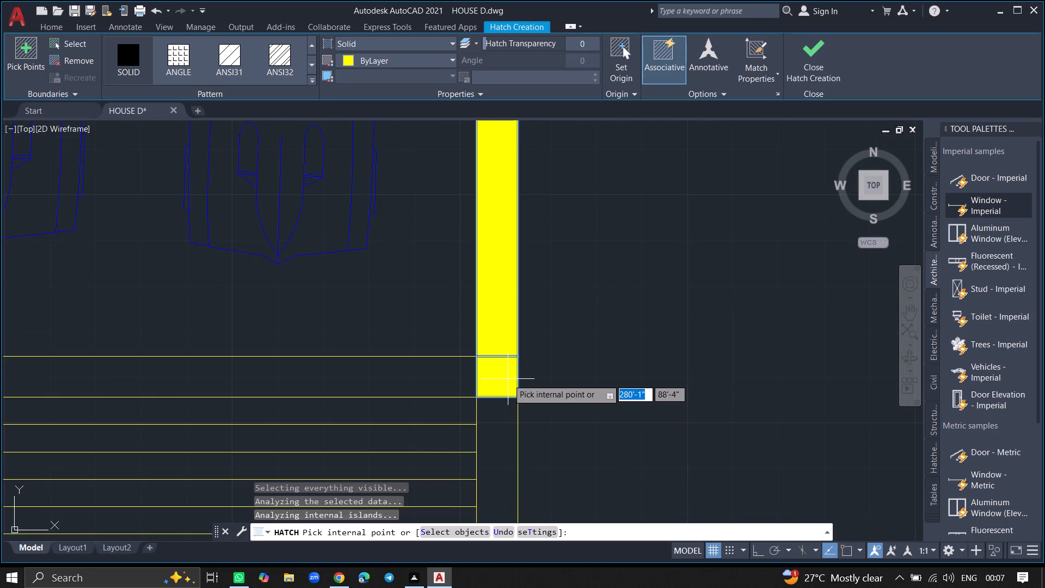
{"action": "left_click", "coordinate": [497, 428]}
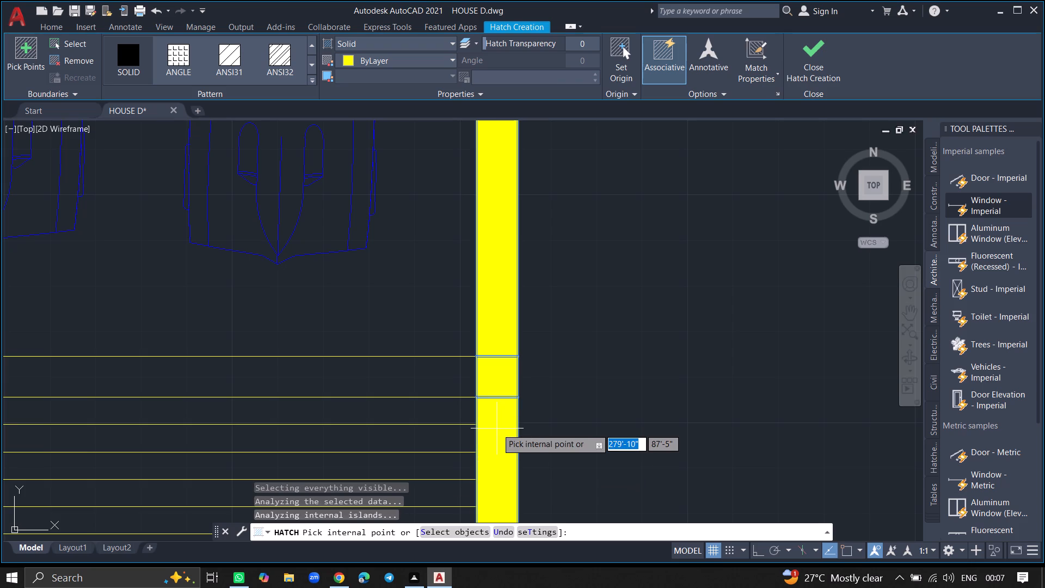
{"action": "left_click", "coordinate": [497, 428]}
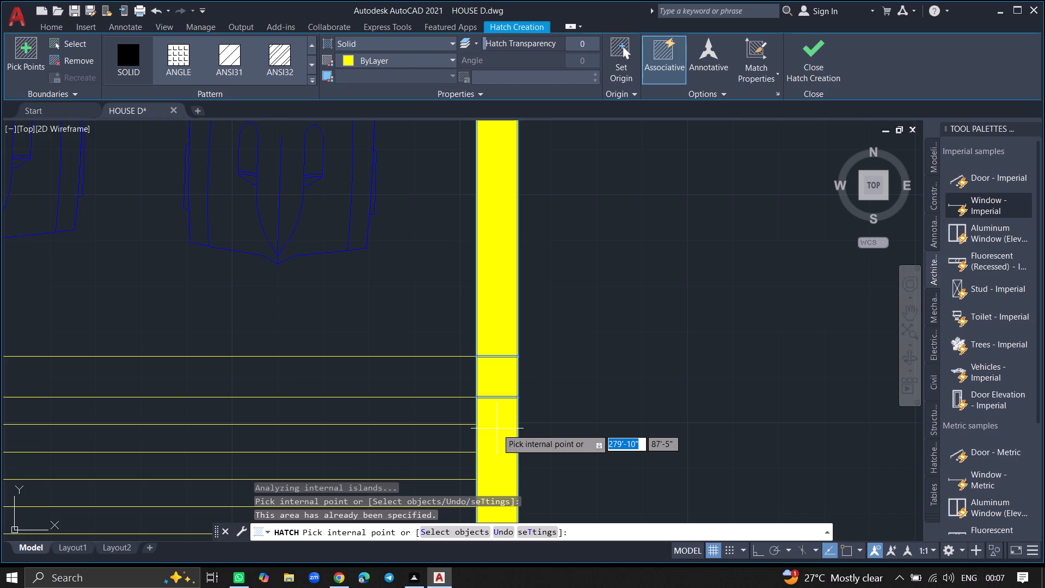
Fill the south wall below the parking area and stairs, its junction, and the wall between stairs and parking with solid hatch.
{"action": "left_click", "coordinate": [441, 377]}
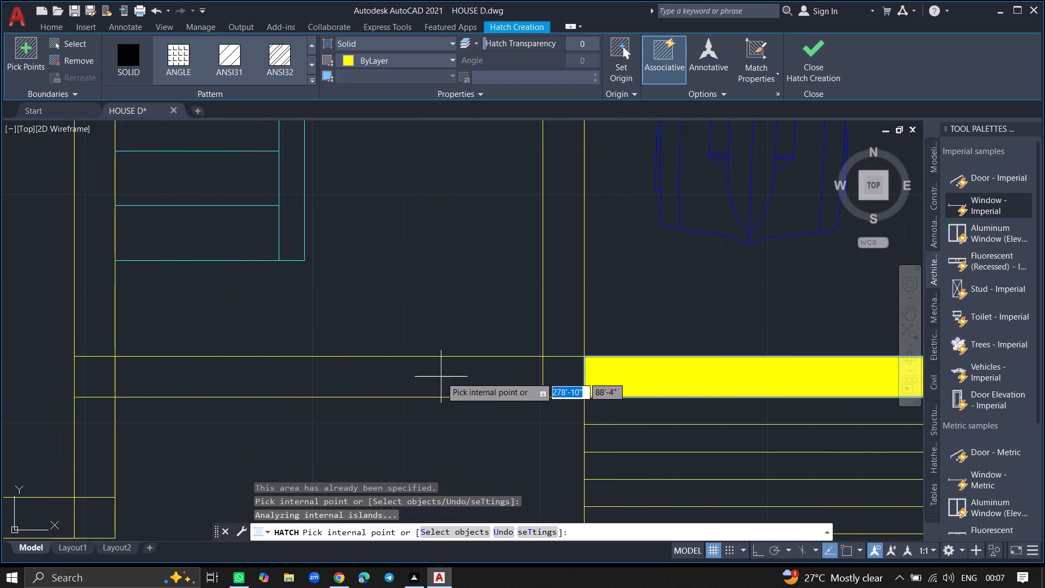
{"action": "left_click", "coordinate": [391, 381]}
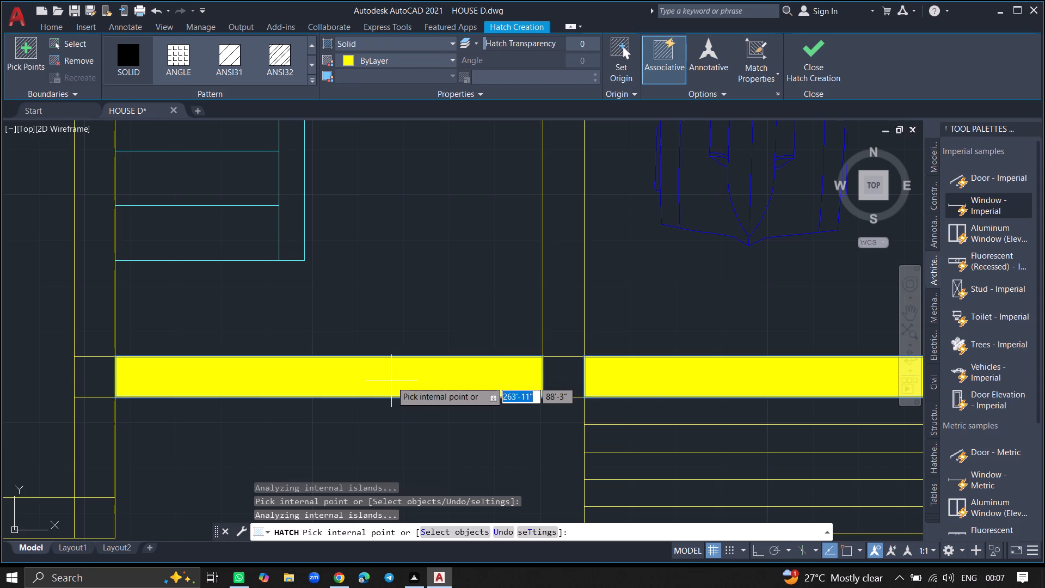
{"action": "left_click", "coordinate": [573, 373]}
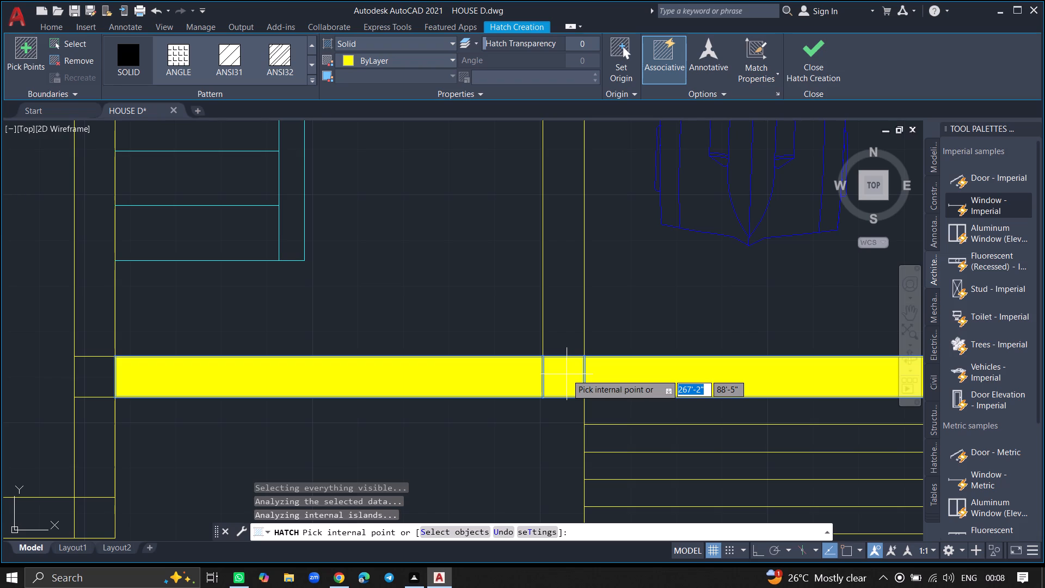
{"action": "left_click", "coordinate": [561, 338]}
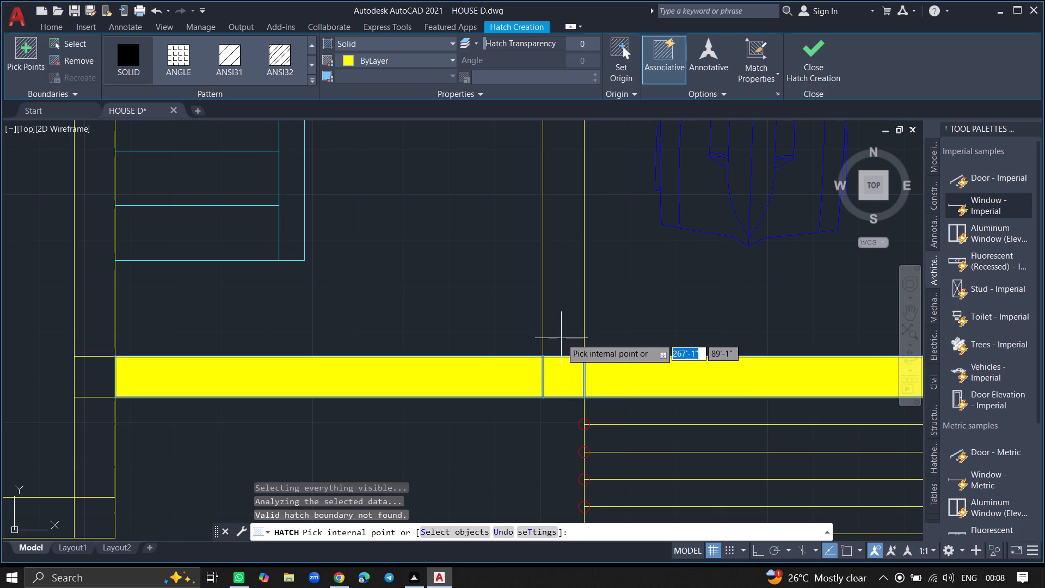
{"action": "left_click", "coordinate": [556, 310]}
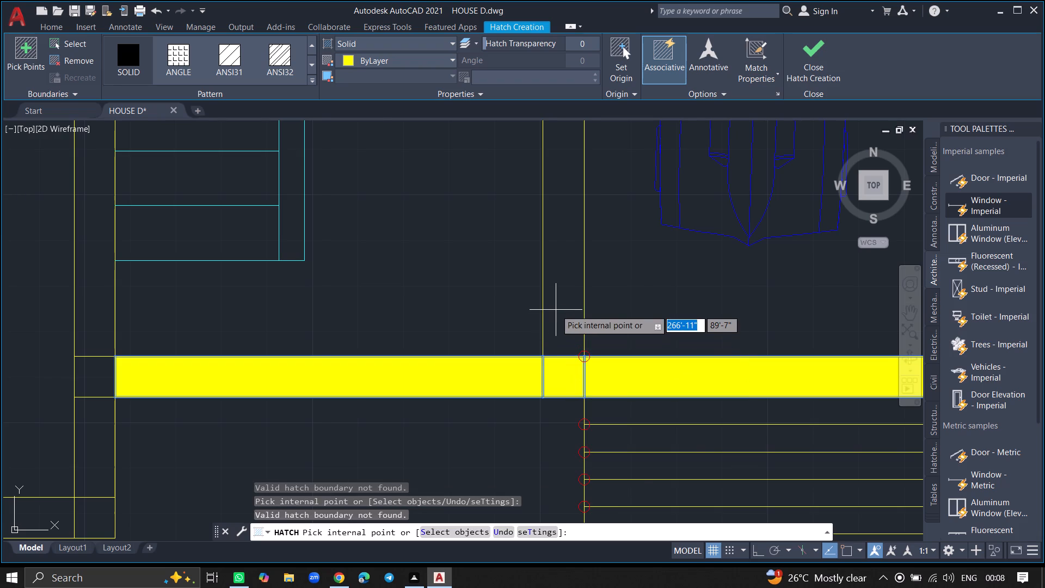
{"action": "scroll", "coordinate": [556, 310], "scroll_direction": "down", "scroll_amount": 6, "text": "ctrl"}
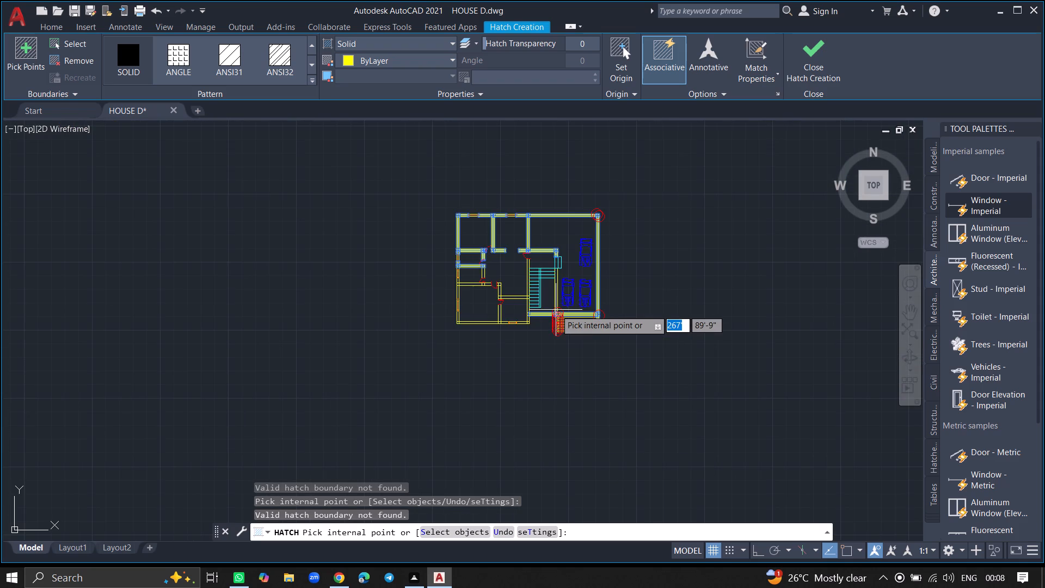
{"action": "scroll", "coordinate": [556, 277], "scroll_direction": "up", "scroll_amount": 2, "text": "ctrl"}
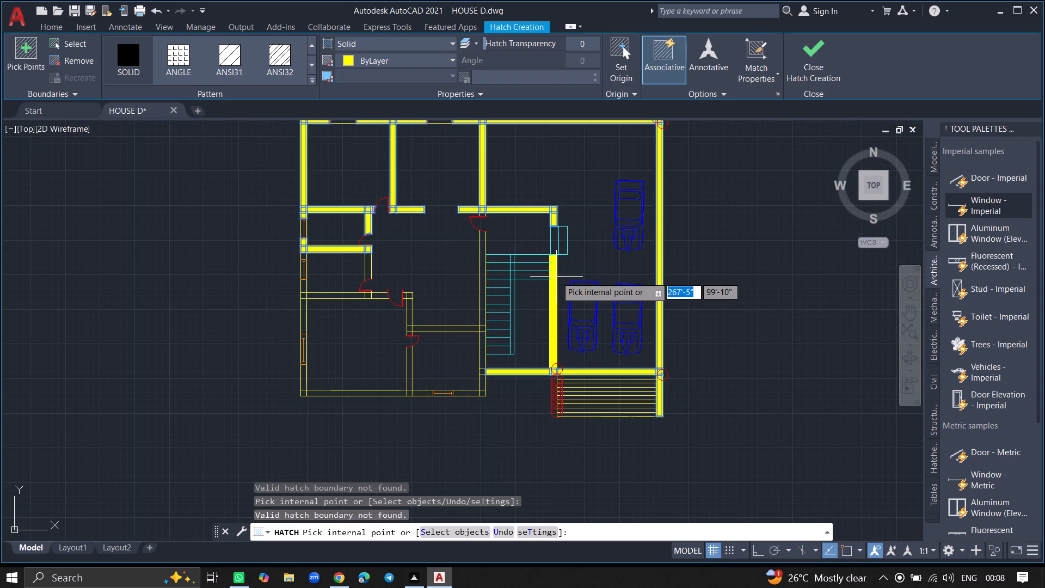
{"action": "left_click", "coordinate": [556, 276]}
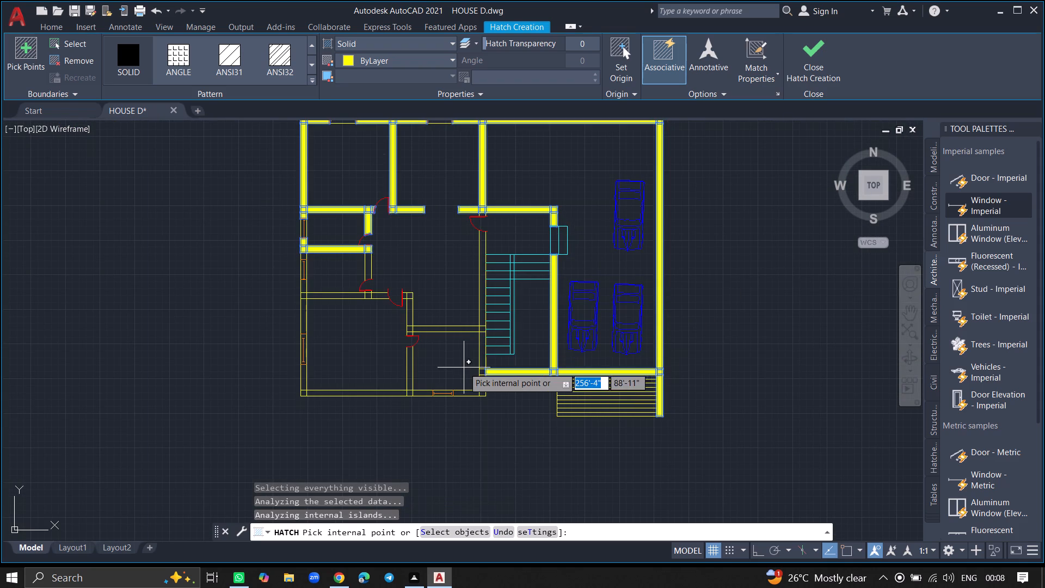
Fill the small southern room's upper east wall, its north wall, and the wall stretch between the two door openings at its northwest with solid hatch.
{"action": "scroll", "coordinate": [482, 347], "scroll_direction": "up", "scroll_amount": 2, "text": "ctrl"}
{"action": "left_click", "coordinate": [482, 347]}
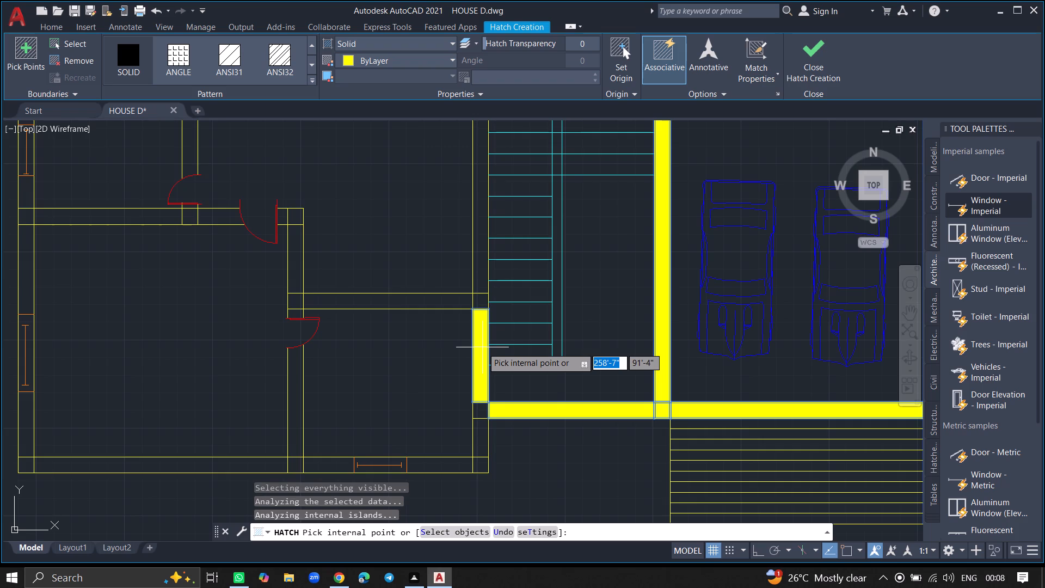
{"action": "left_click", "coordinate": [483, 303]}
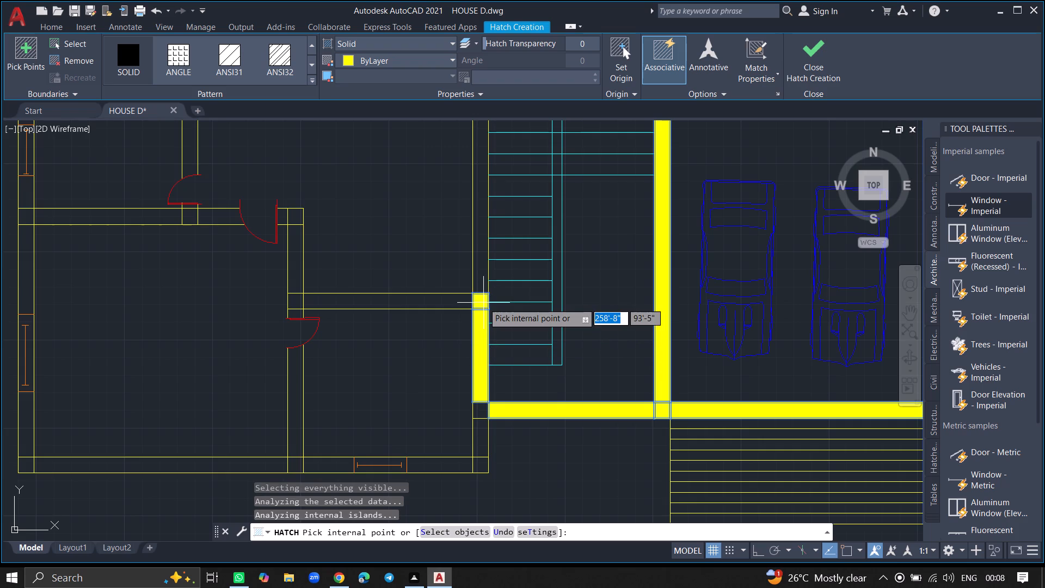
{"action": "left_click", "coordinate": [463, 300]}
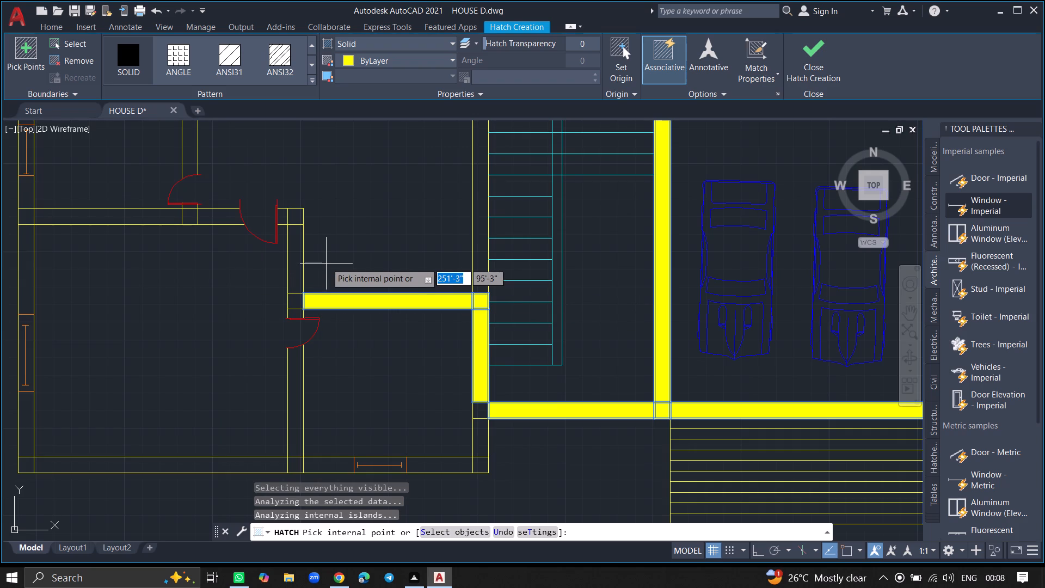
{"action": "left_click", "coordinate": [300, 259]}
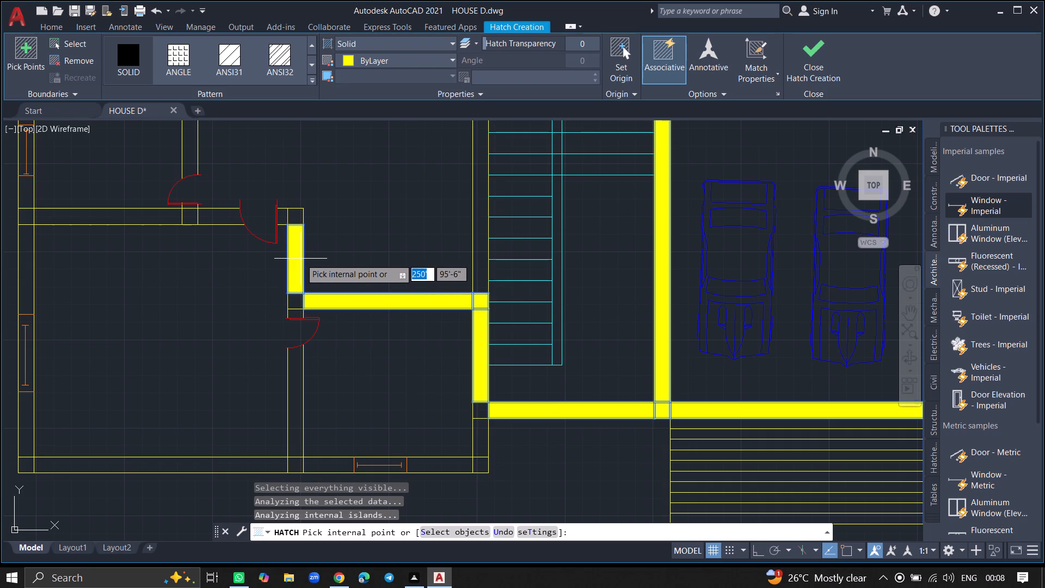
{"action": "left_click", "coordinate": [299, 216]}
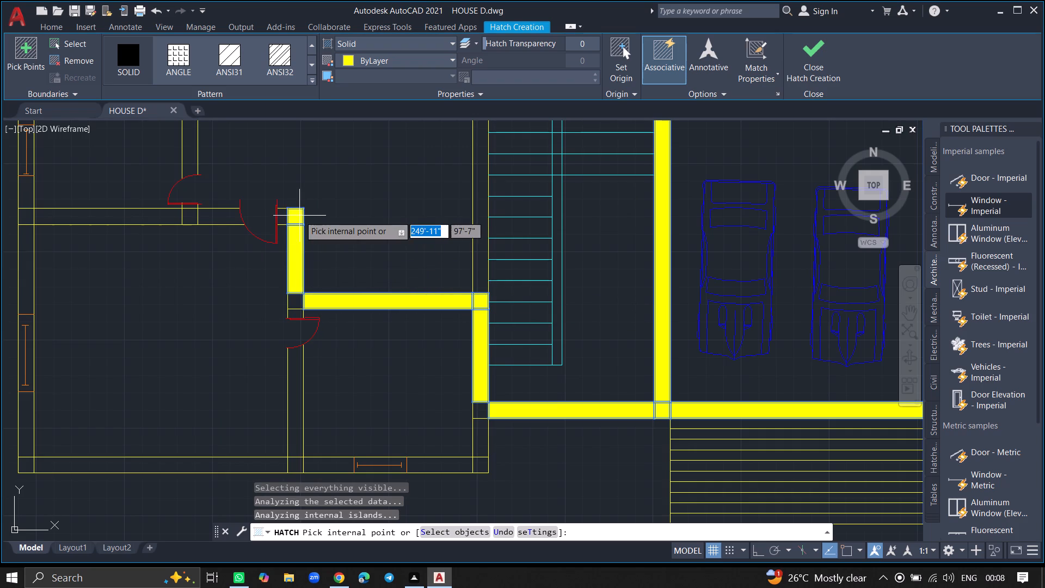
{"action": "left_click", "coordinate": [282, 223]}
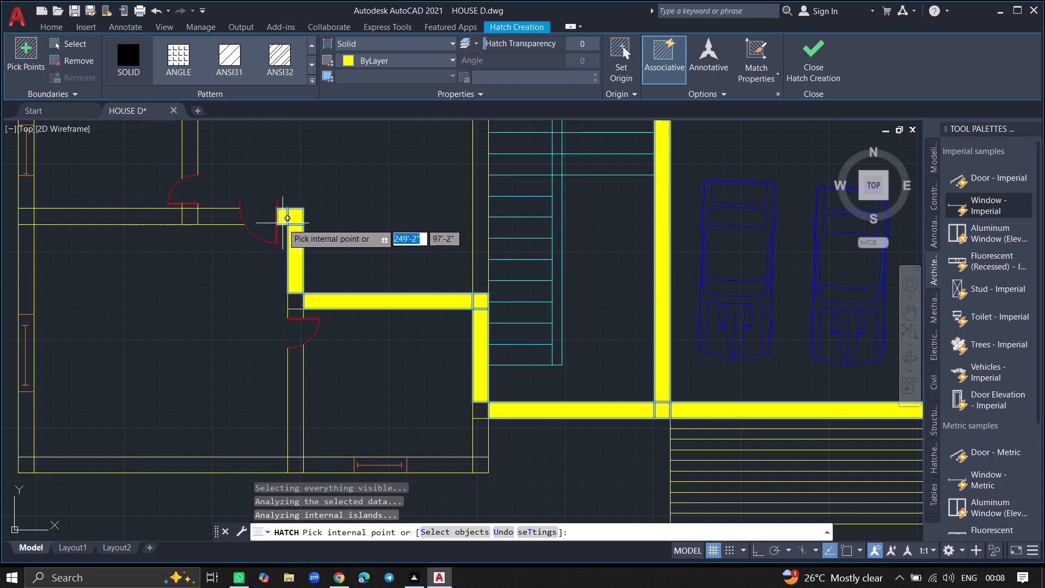
{"action": "left_click", "coordinate": [295, 298]}
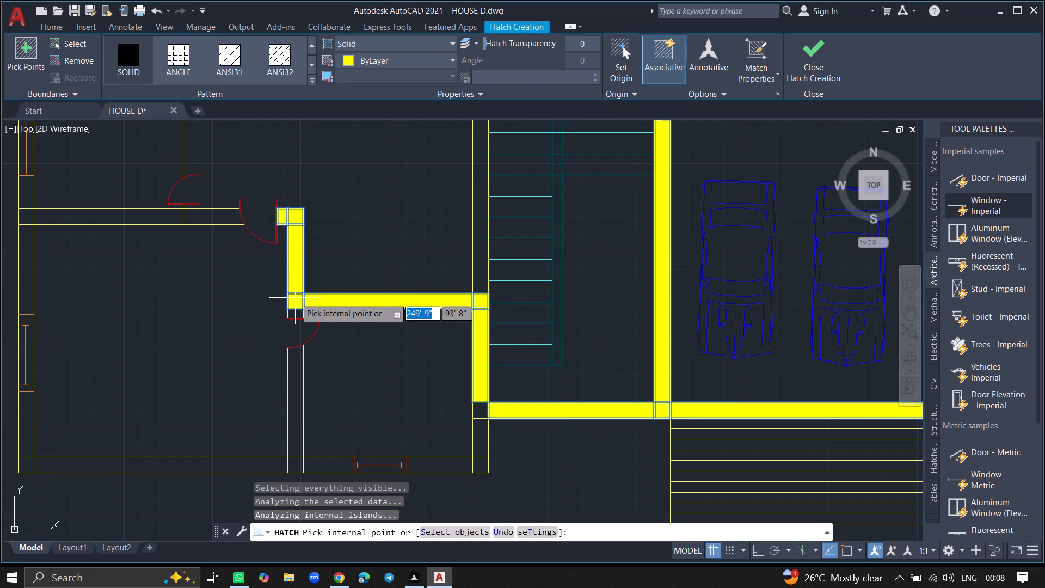
{"action": "left_click", "coordinate": [293, 315]}
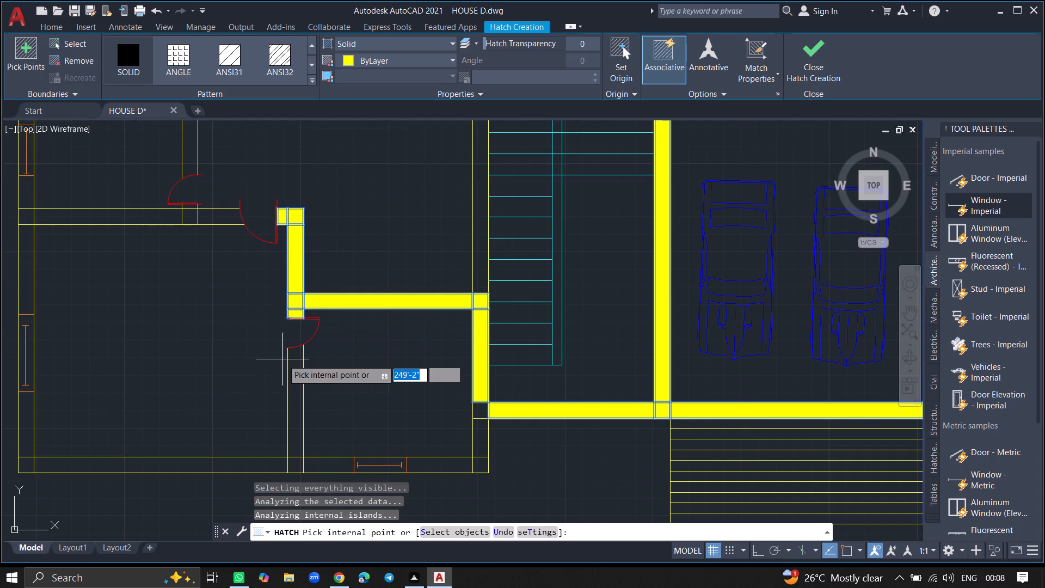
Add the small southern room's west wall below the door, south wall on both sides of the window, and lower east wall to the solid hatch.
{"action": "left_click", "coordinate": [293, 464]}
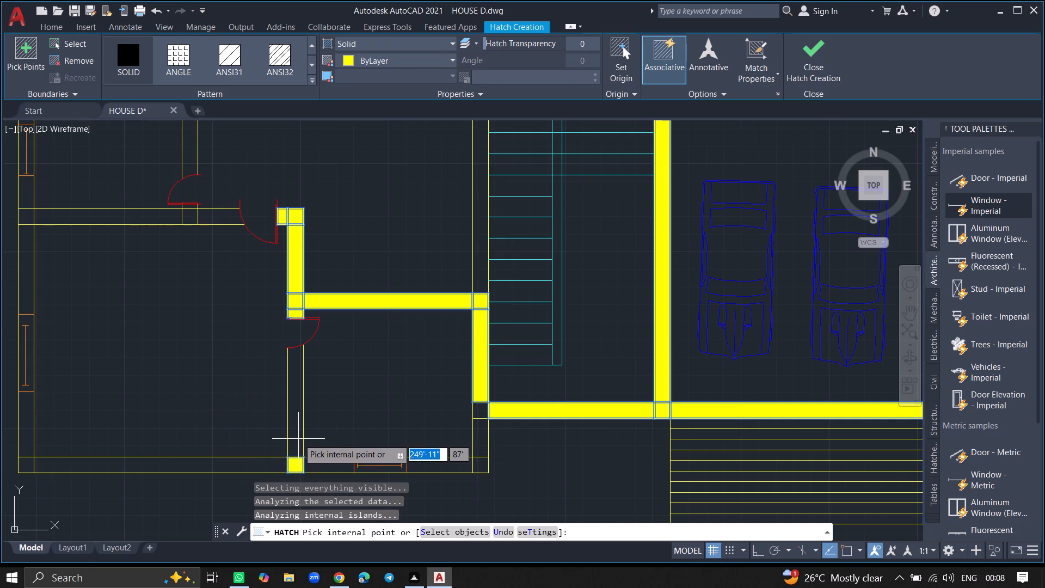
{"action": "left_click", "coordinate": [299, 436]}
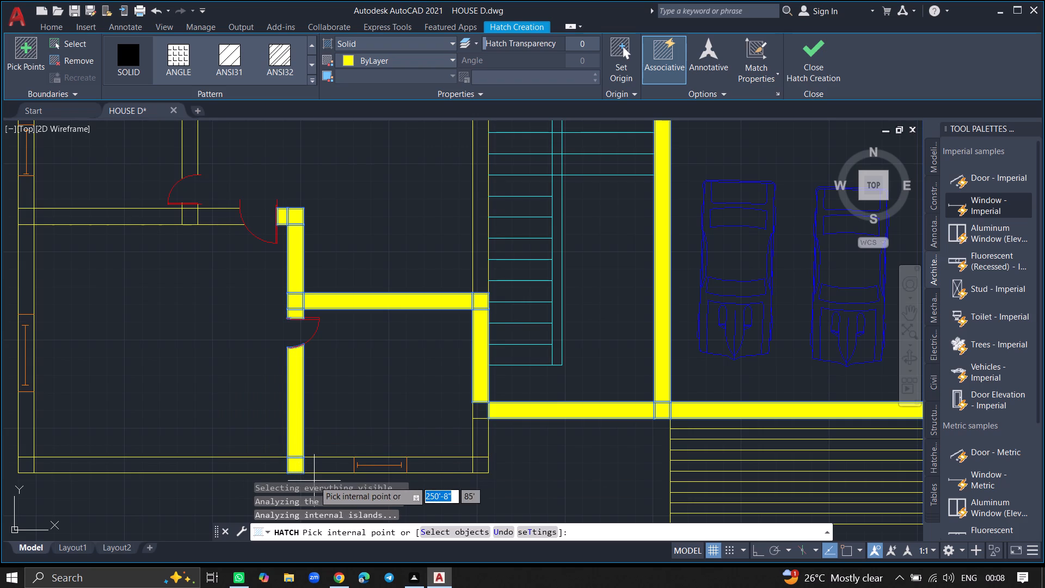
{"action": "left_click", "coordinate": [311, 470]}
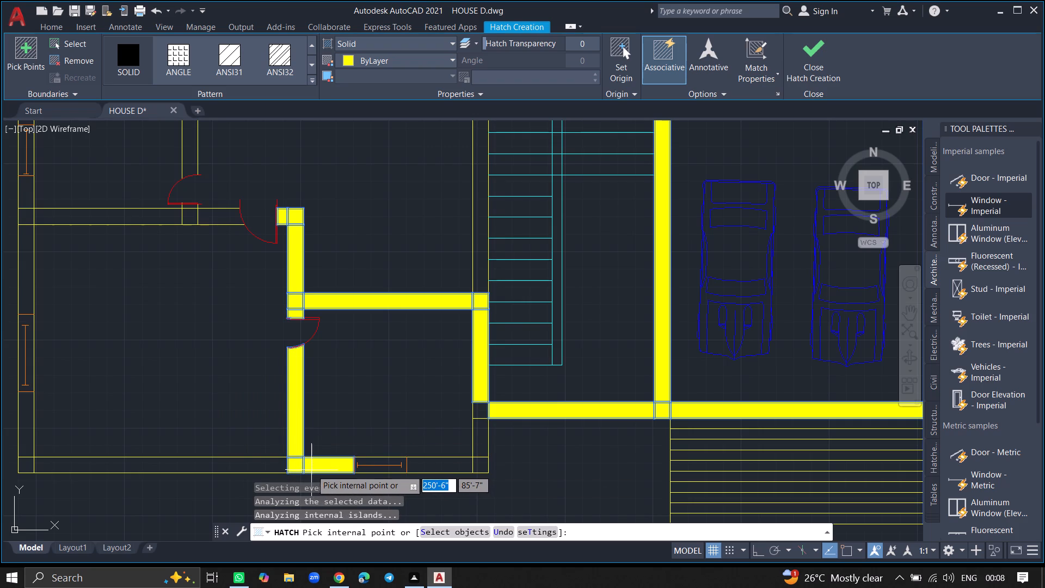
{"action": "left_click", "coordinate": [422, 463]}
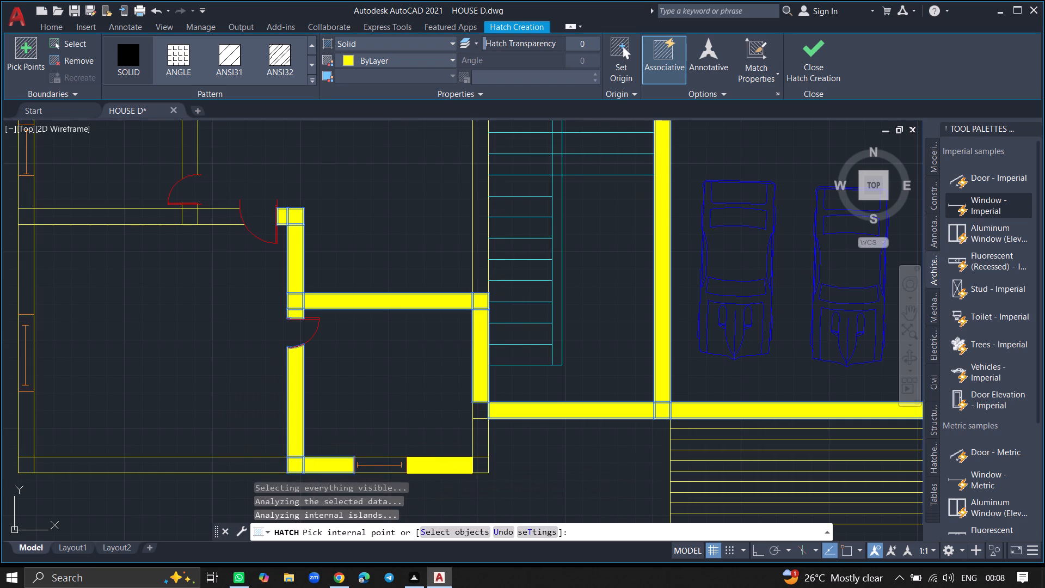
{"action": "left_click", "coordinate": [477, 465]}
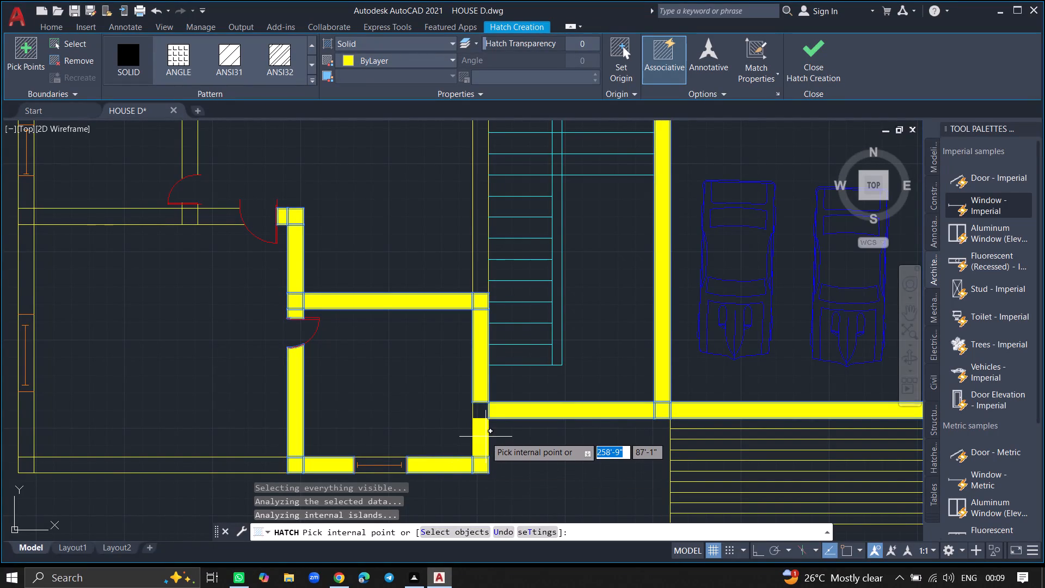
{"action": "left_click", "coordinate": [485, 437]}
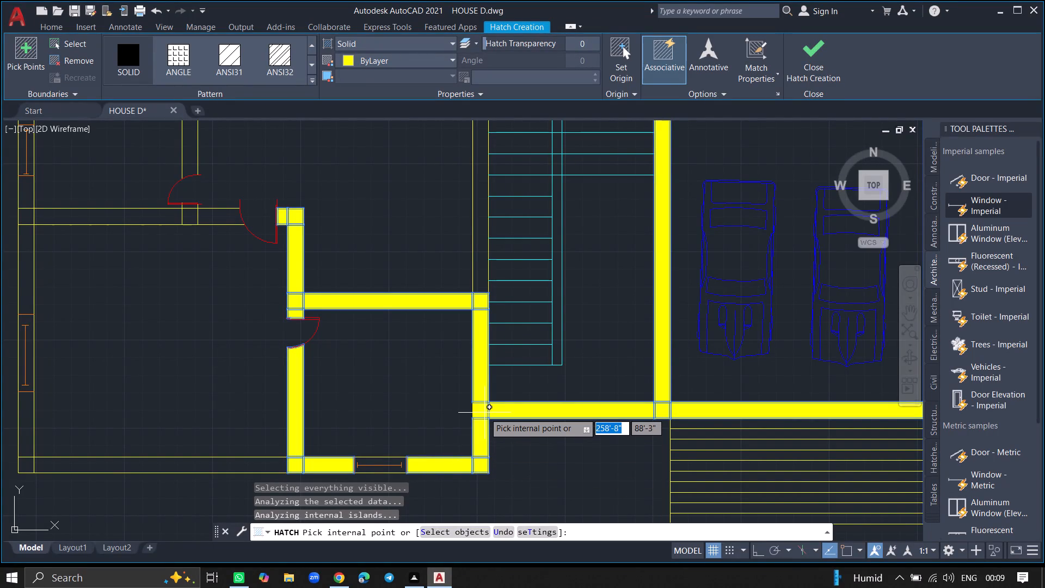
{"action": "scroll", "coordinate": [484, 413], "scroll_direction": "up", "scroll_amount": 3, "text": "ctrl"}
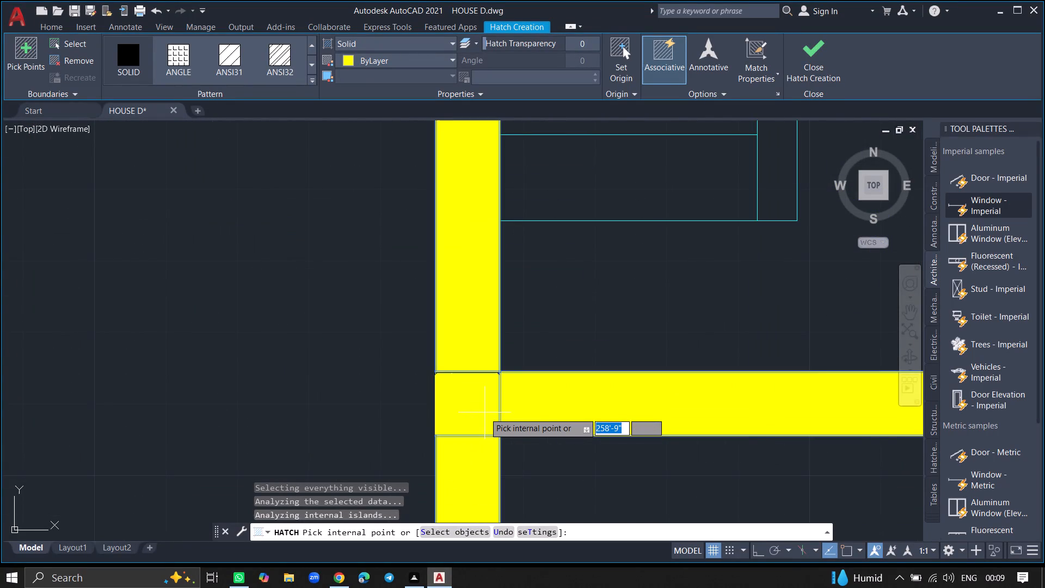
{"action": "left_click", "coordinate": [484, 413]}
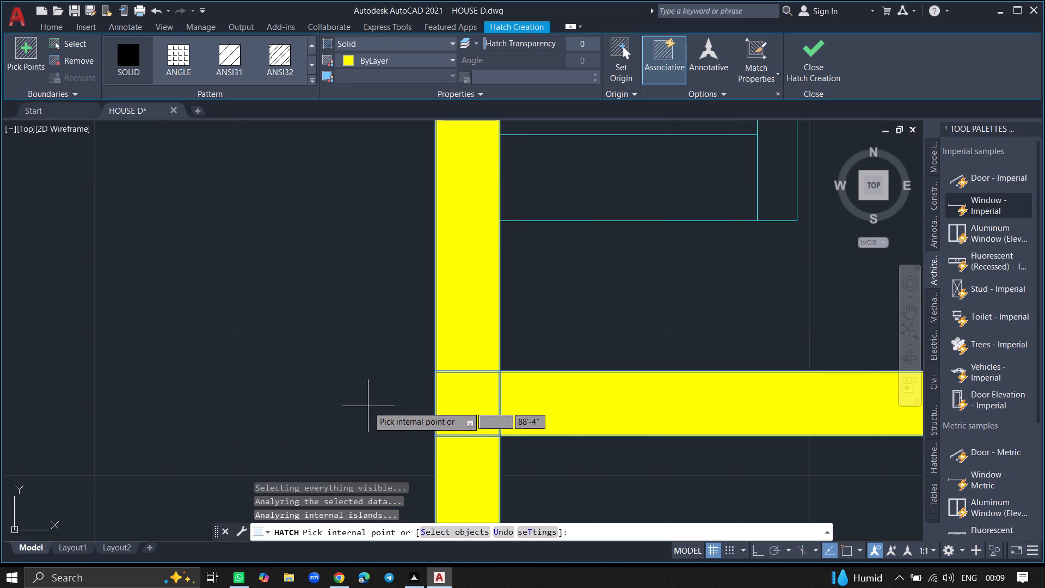
Fill the southwest room's south wall and its west wall above and below the window, including both corners, with solid hatch.
{"action": "scroll", "coordinate": [368, 406], "scroll_direction": "down", "scroll_amount": 4, "text": "ctrl"}
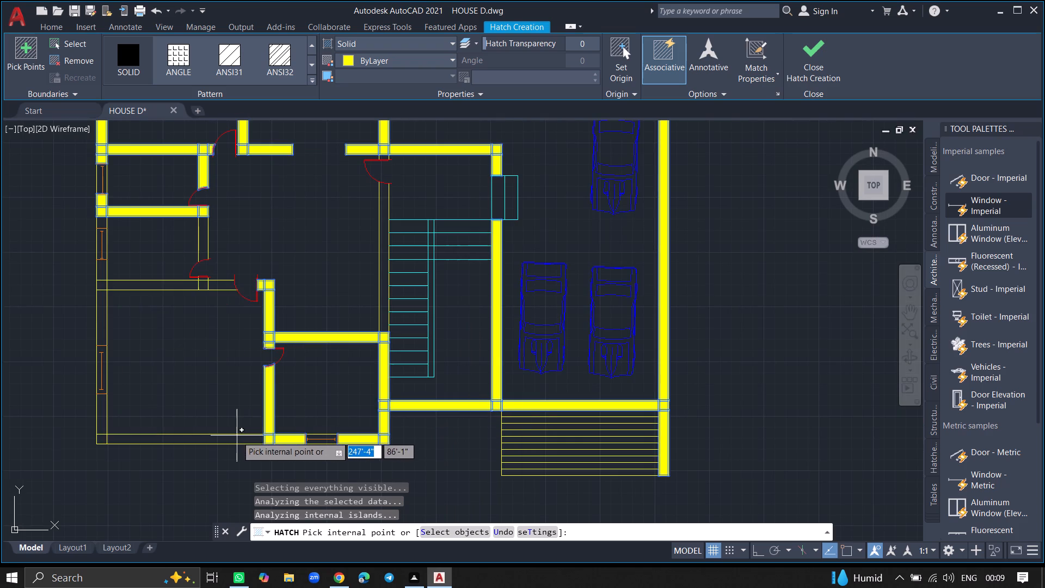
{"action": "left_click", "coordinate": [237, 442]}
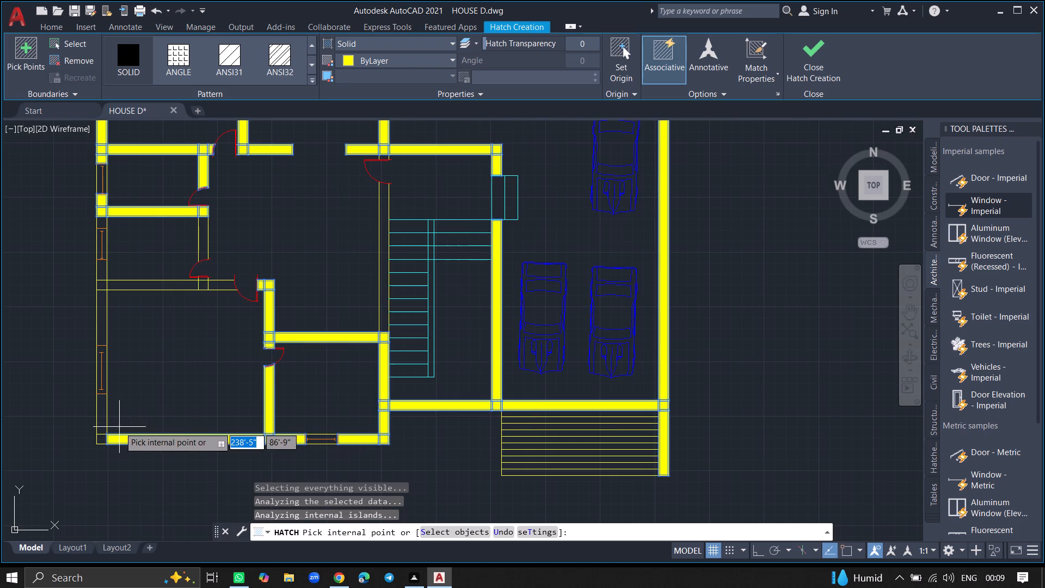
{"action": "left_click", "coordinate": [100, 442]}
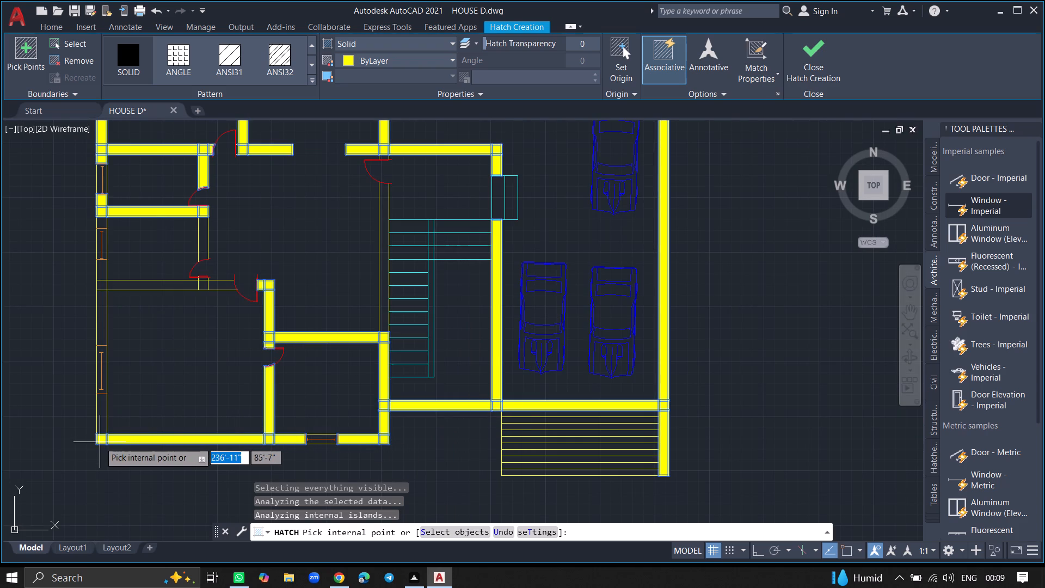
{"action": "left_click", "coordinate": [101, 423]}
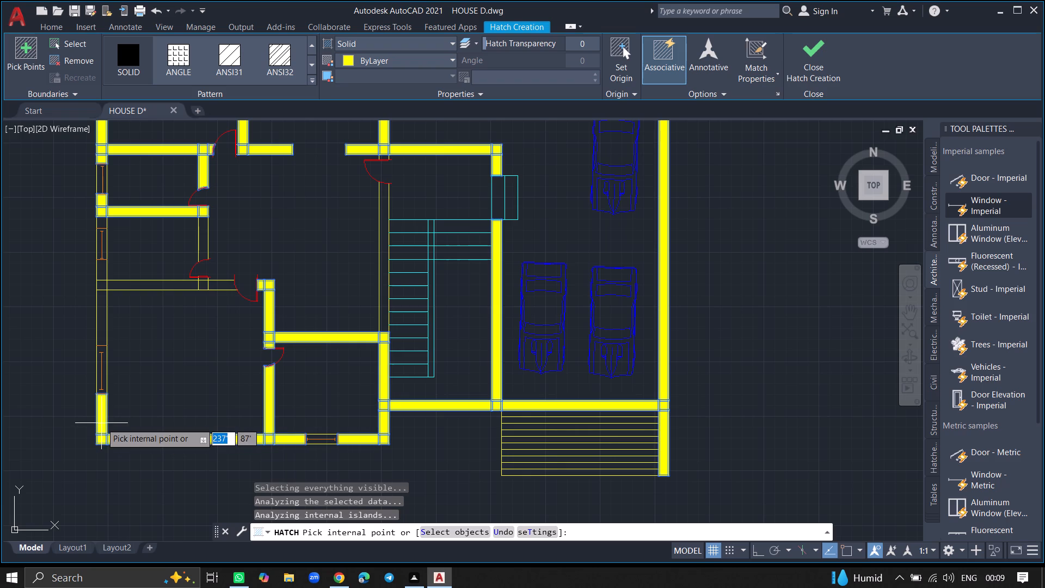
{"action": "left_click", "coordinate": [99, 314]}
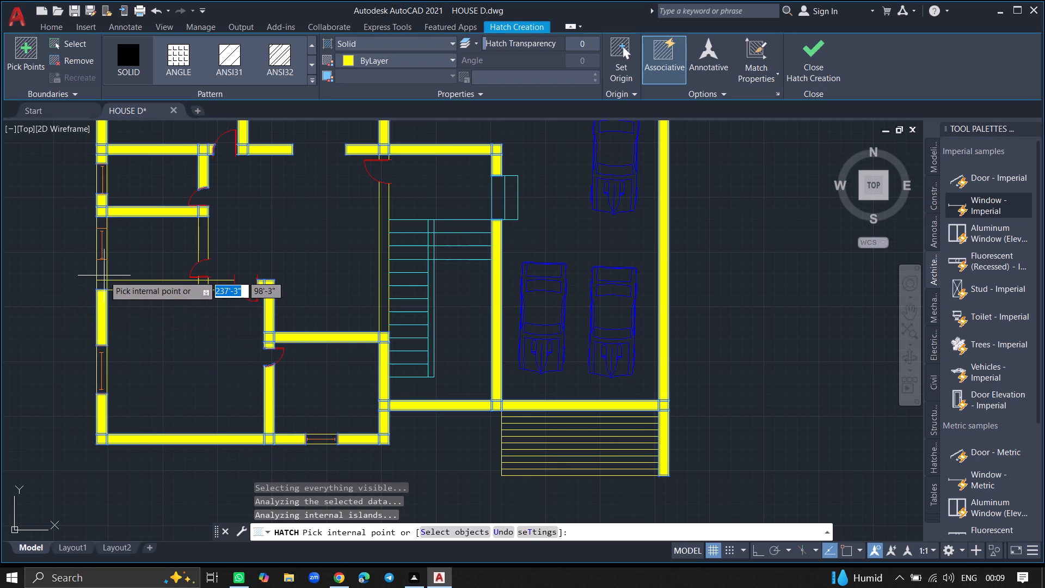
{"action": "left_click", "coordinate": [102, 287]}
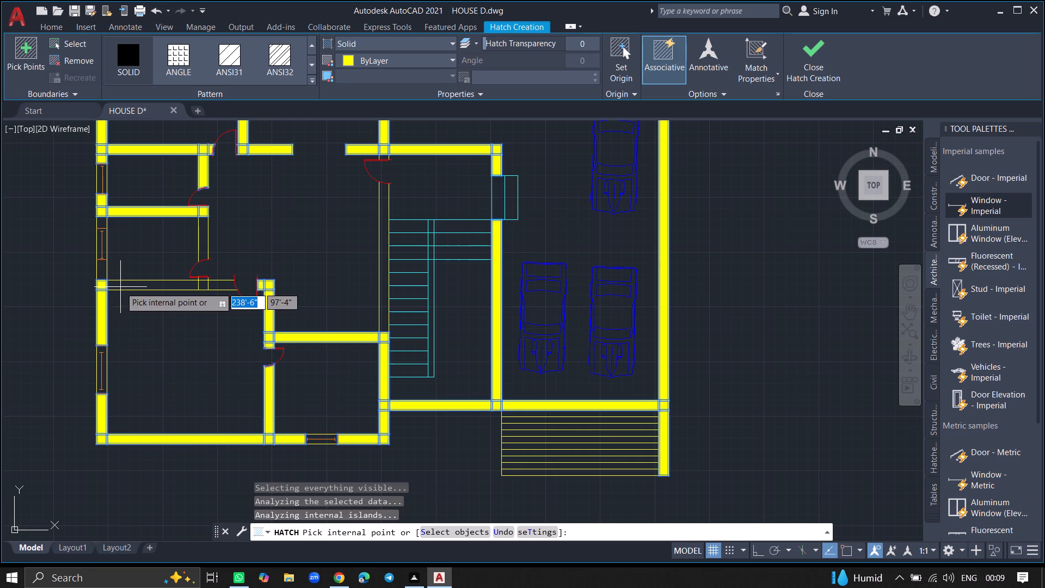
Fill the southwest room's north wall up to its door and the west wall piece just north of it, below the window, with solid hatch.
{"action": "scroll", "coordinate": [118, 286], "scroll_direction": "up", "scroll_amount": 3, "text": "ctrl"}
{"action": "left_click", "coordinate": [118, 286]}
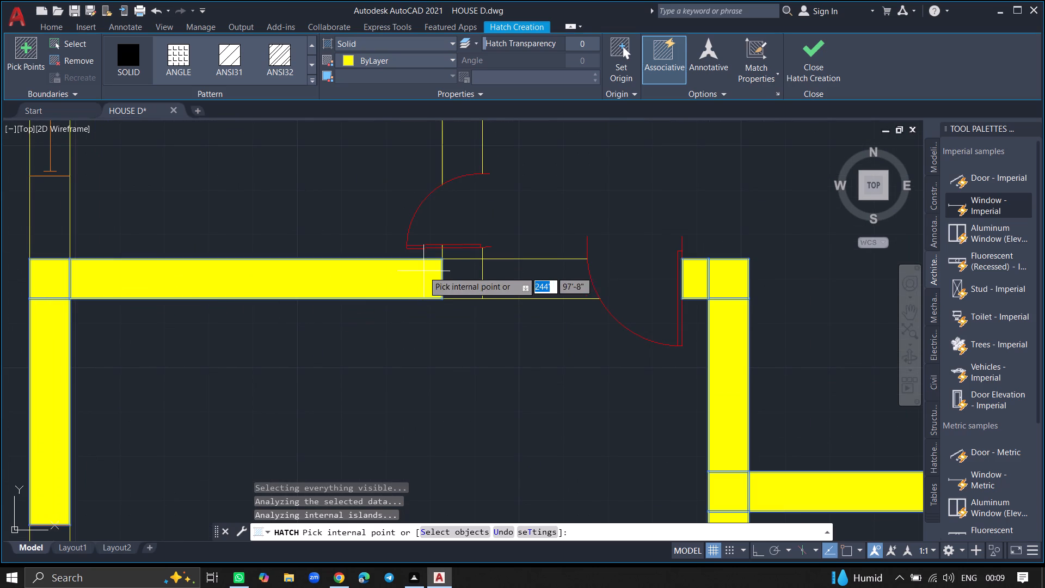
{"action": "left_click", "coordinate": [450, 273]}
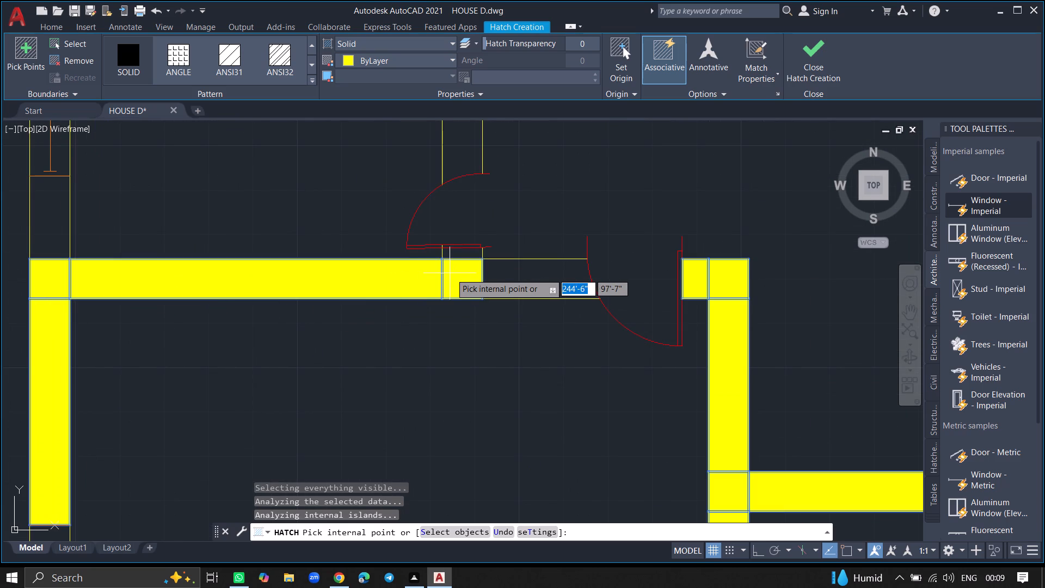
{"action": "left_click", "coordinate": [499, 277]}
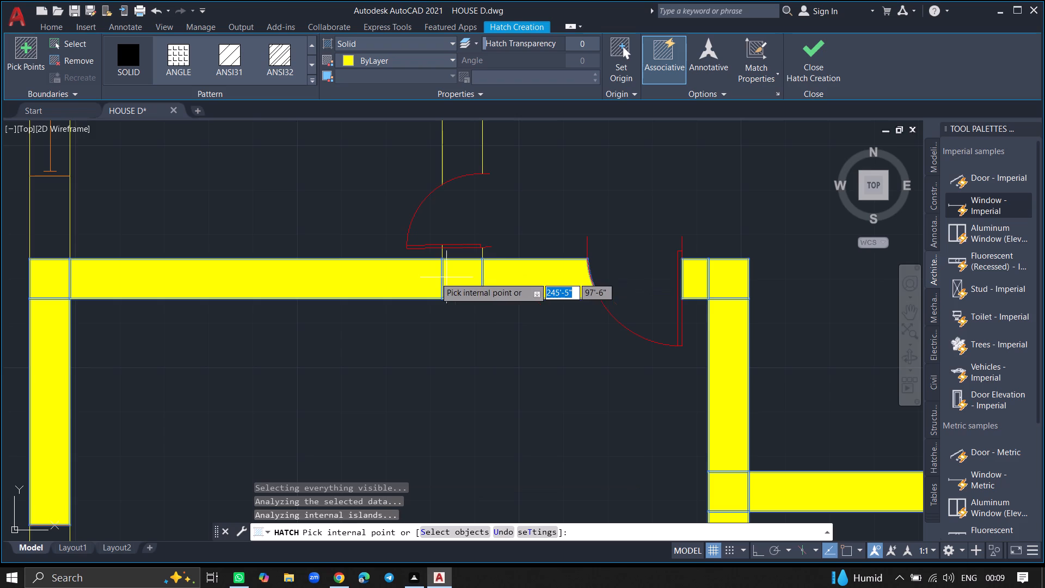
{"action": "scroll", "coordinate": [335, 265], "scroll_direction": "down", "scroll_amount": 2, "text": "ctrl"}
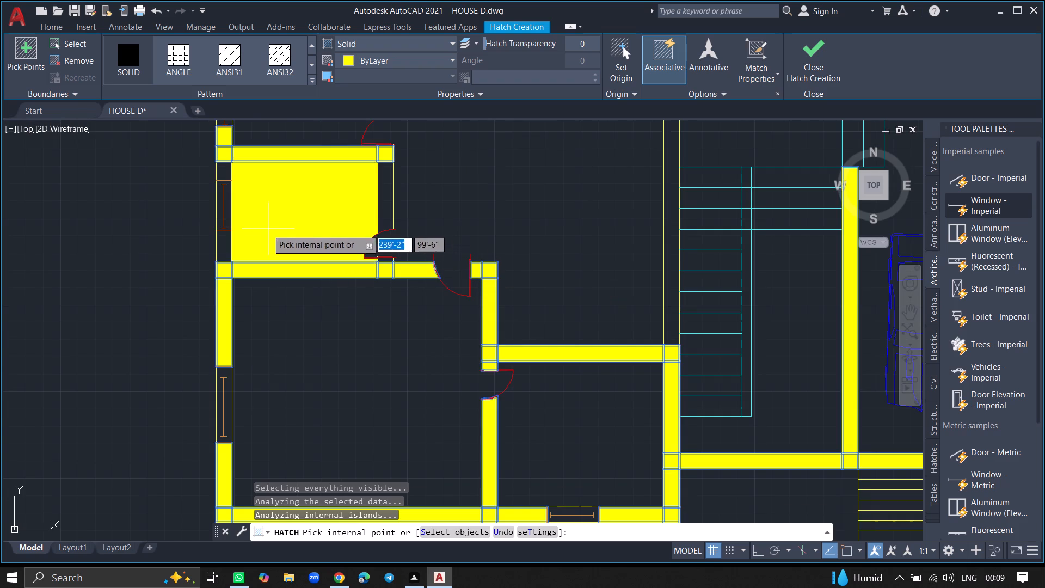
{"action": "left_click", "coordinate": [222, 250]}
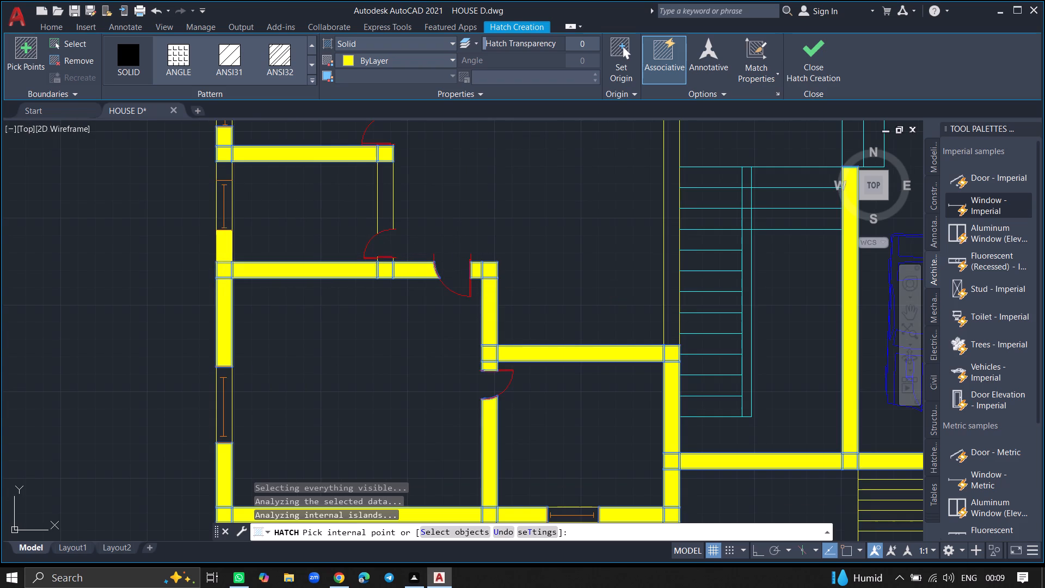
Finish the solid hatch with the lower small west room's west wall above the window, its east wall, and the hall-staircase wall south of the door.
{"action": "left_click", "coordinate": [222, 173]}
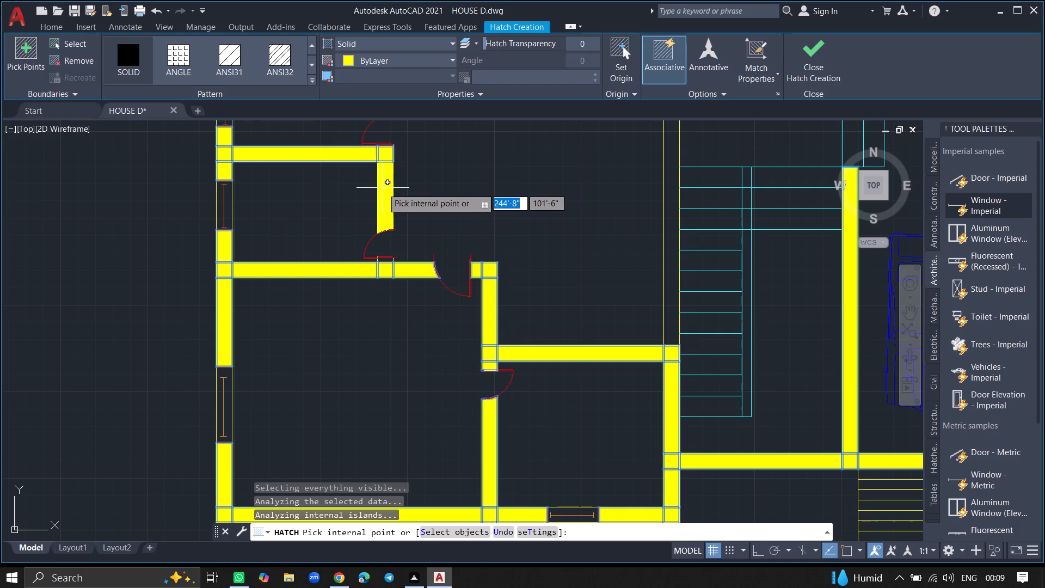
{"action": "left_click", "coordinate": [383, 188]}
{"action": "scroll", "coordinate": [500, 233], "scroll_direction": "down", "scroll_amount": 4, "text": "ctrl"}
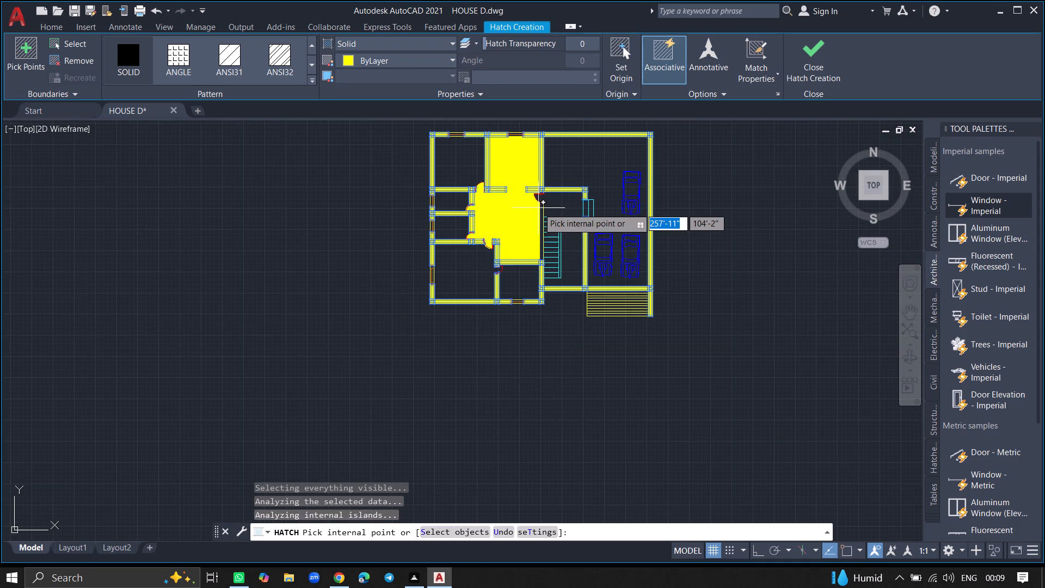
{"action": "scroll", "coordinate": [538, 208], "scroll_direction": "up", "scroll_amount": 2, "text": "ctrl"}
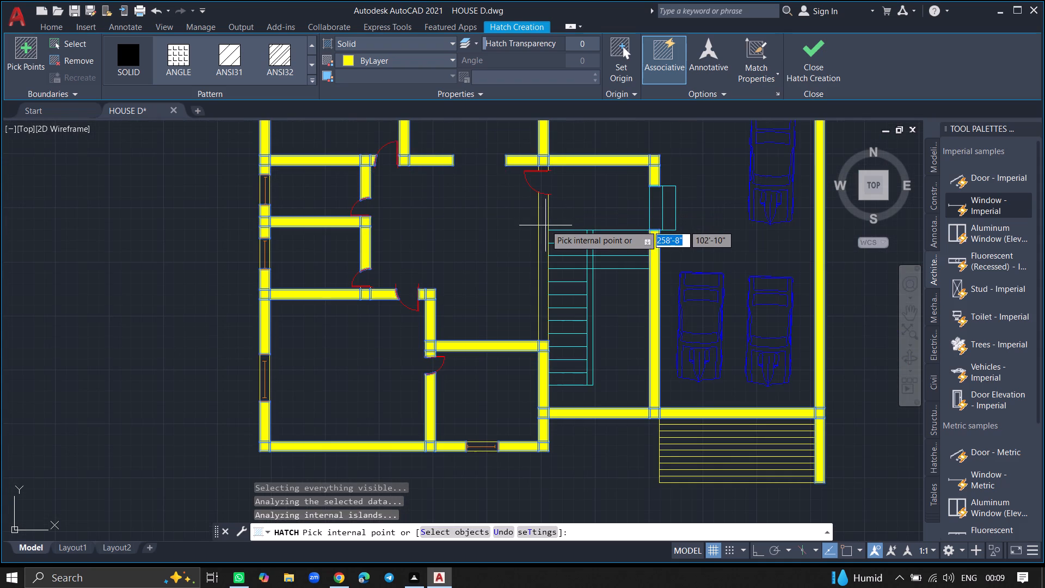
{"action": "left_click", "coordinate": [543, 224]}
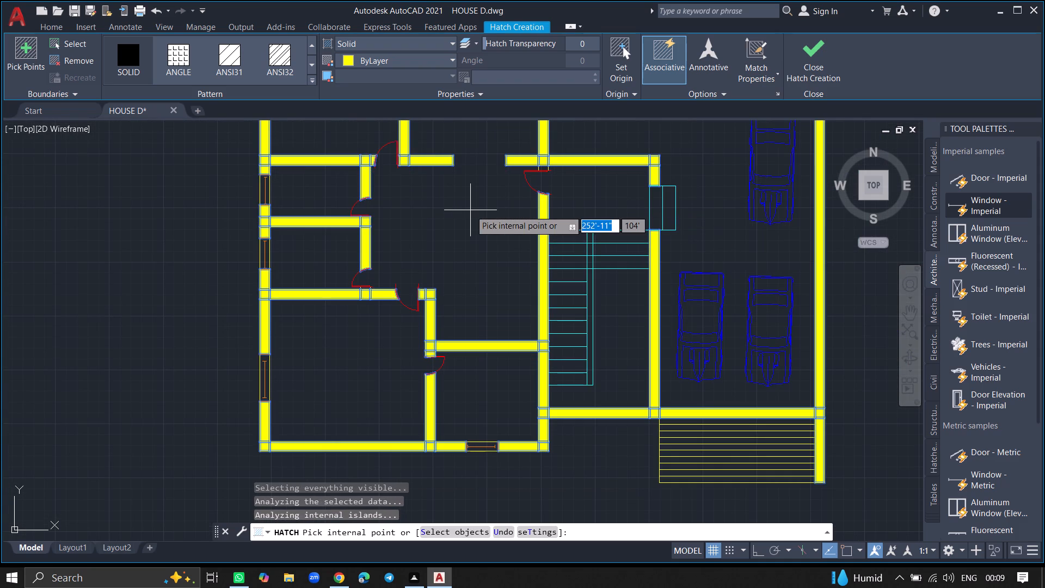
{"action": "scroll", "coordinate": [454, 211], "scroll_direction": "down", "scroll_amount": 1, "text": "ctrl"}
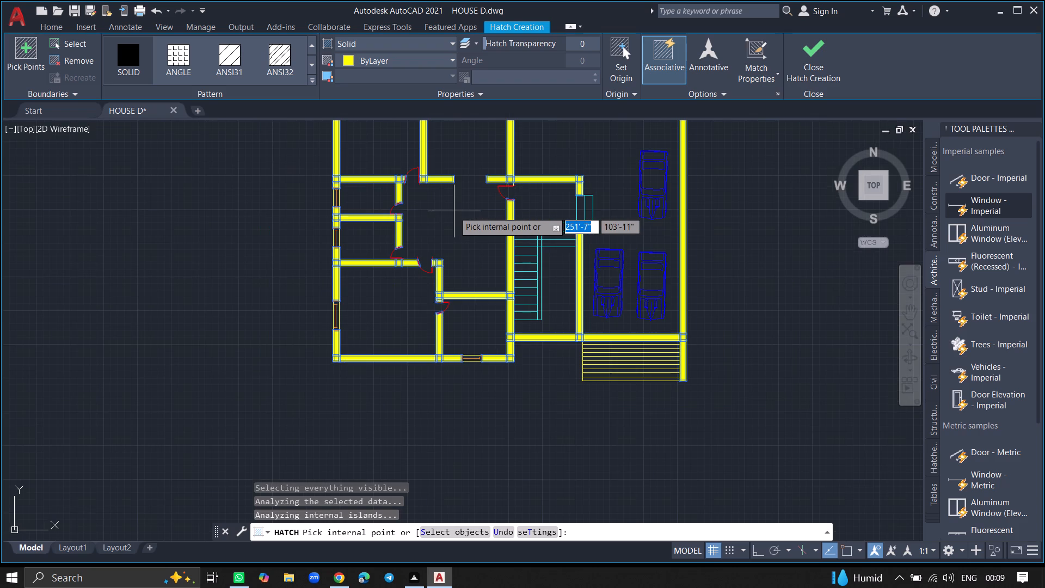
{"action": "scroll", "coordinate": [454, 211], "scroll_direction": "down", "scroll_amount": 1, "text": "ctrl"}
{"action": "key", "text": "Return"}
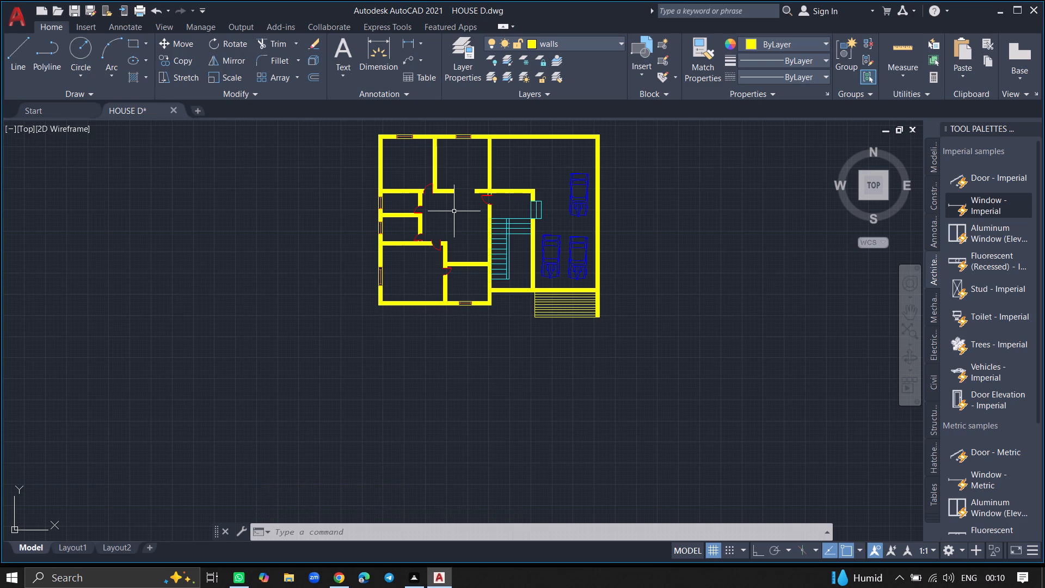
Save the HOUSE D drawing.
{"action": "scroll", "coordinate": [454, 211], "scroll_direction": "down", "scroll_amount": 3, "text": "ctrl"}
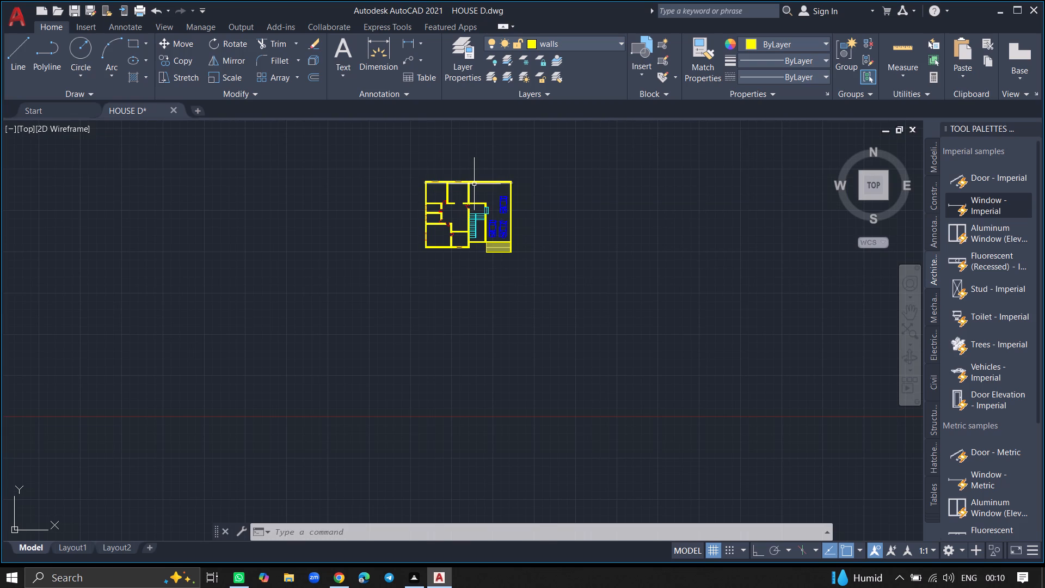
{"action": "scroll", "coordinate": [474, 184], "scroll_direction": "up", "scroll_amount": 4, "text": "ctrl"}
{"action": "key", "text": "ctrl+s"}
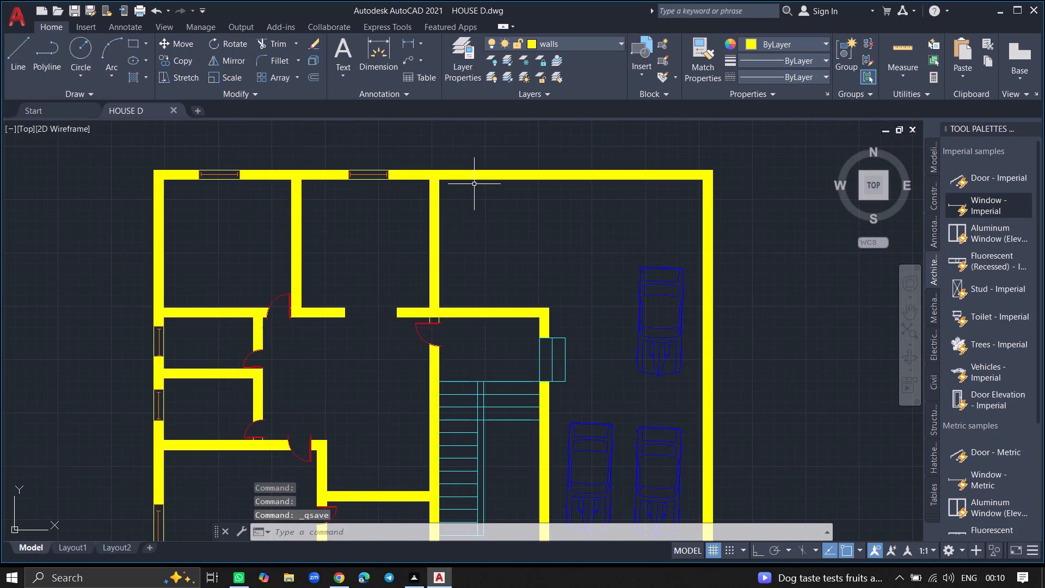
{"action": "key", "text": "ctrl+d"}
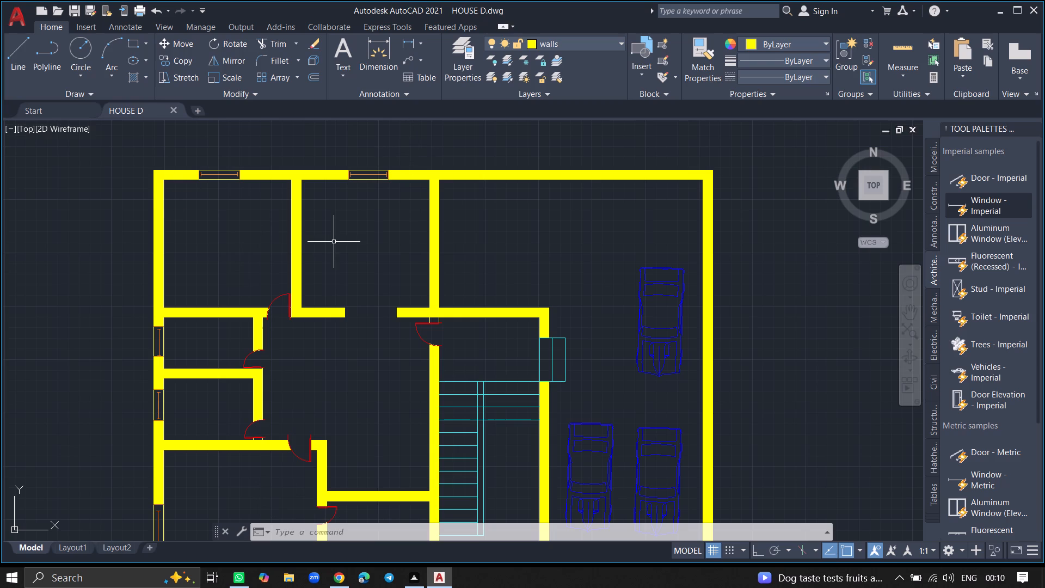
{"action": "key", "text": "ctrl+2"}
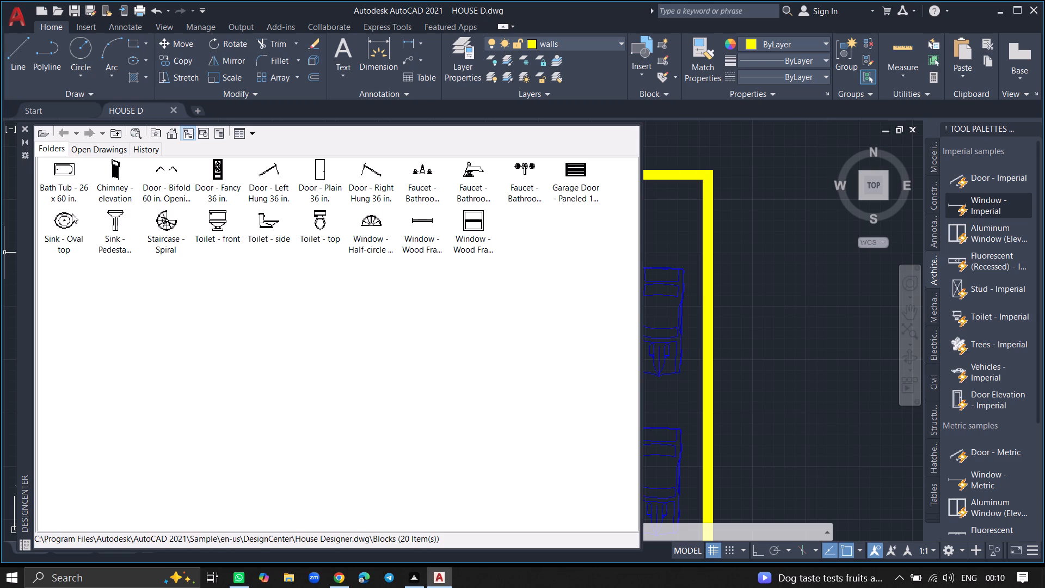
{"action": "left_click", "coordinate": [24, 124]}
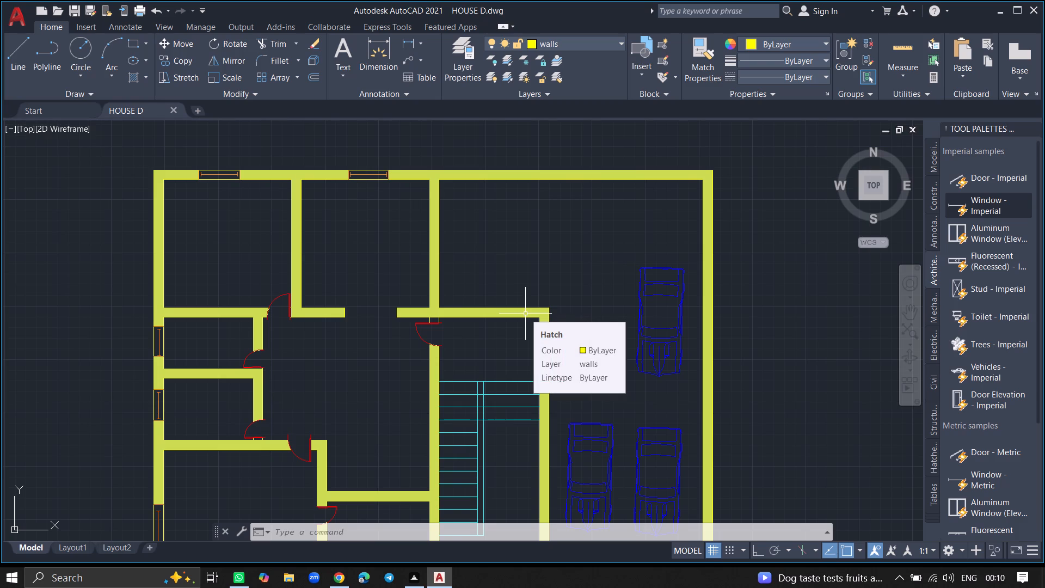
Make the furniture layer current.
{"action": "left_click", "coordinate": [463, 53]}
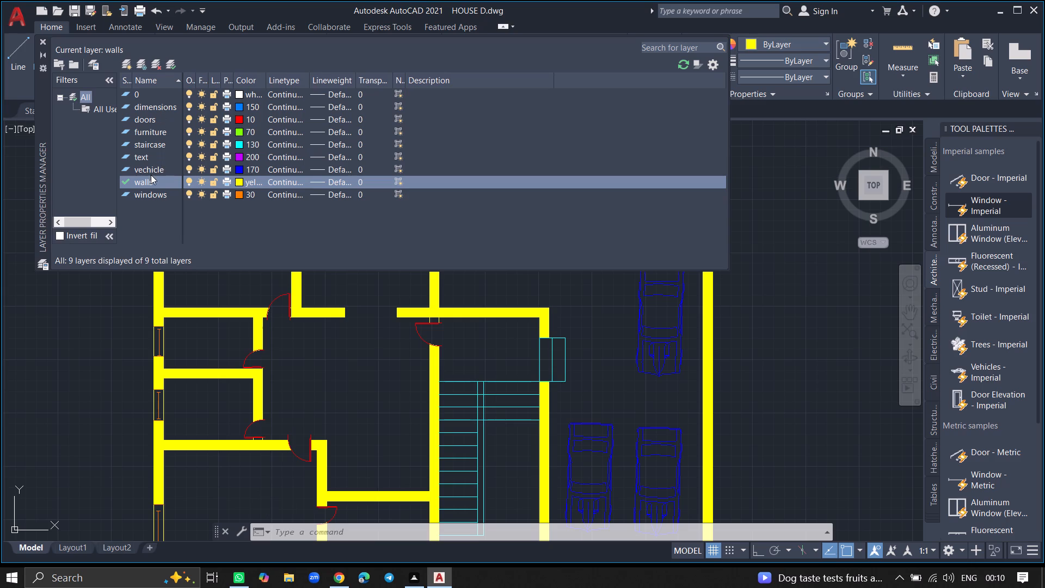
{"action": "double_click", "coordinate": [150, 132]}
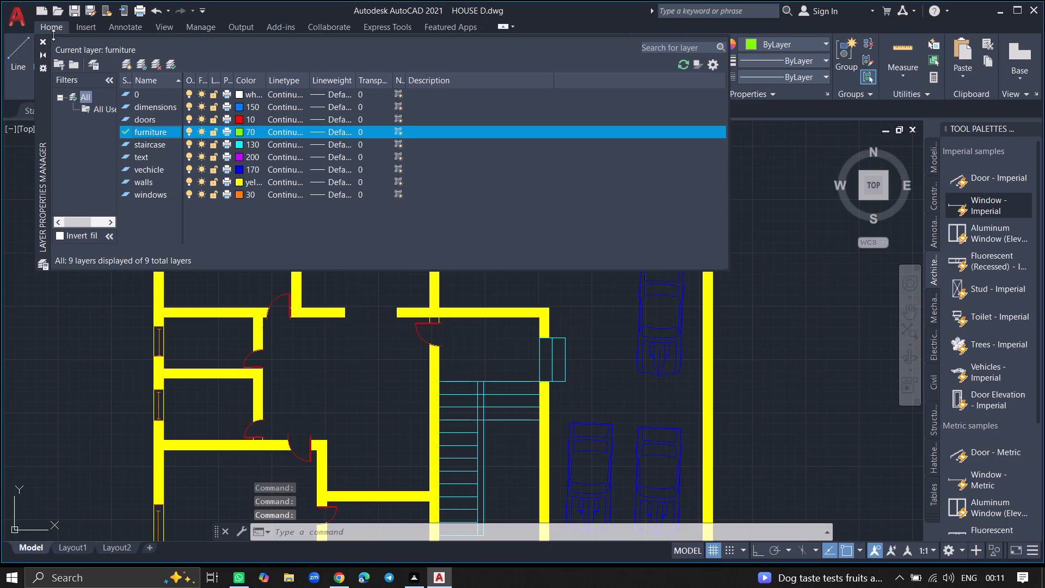
{"action": "left_click", "coordinate": [42, 42]}
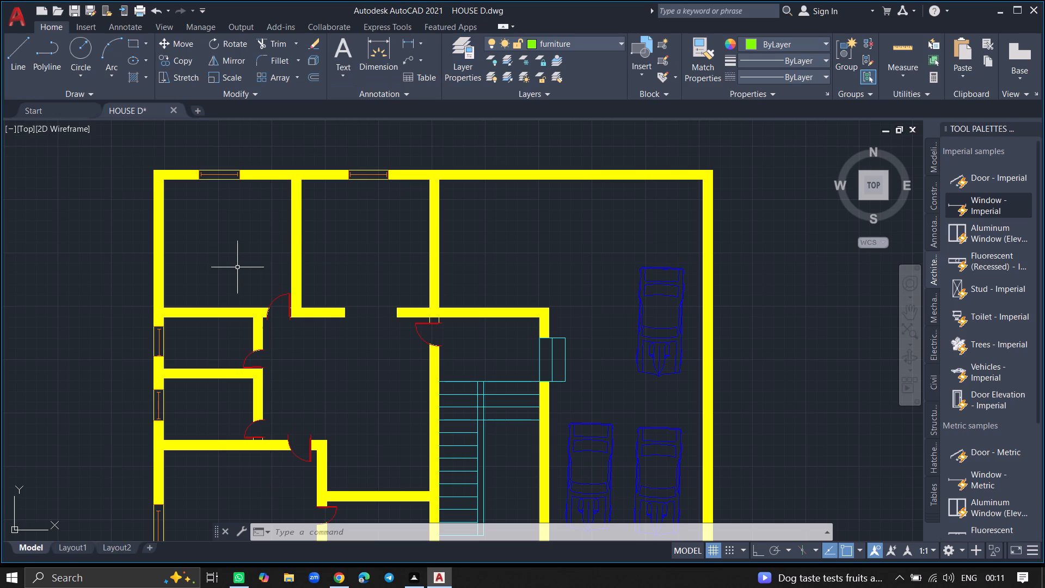
Insert the Toilet - top block from the House Designer blocks in DesignCenter over the parking area of the plan.
{"action": "key", "text": "ctrl+2"}
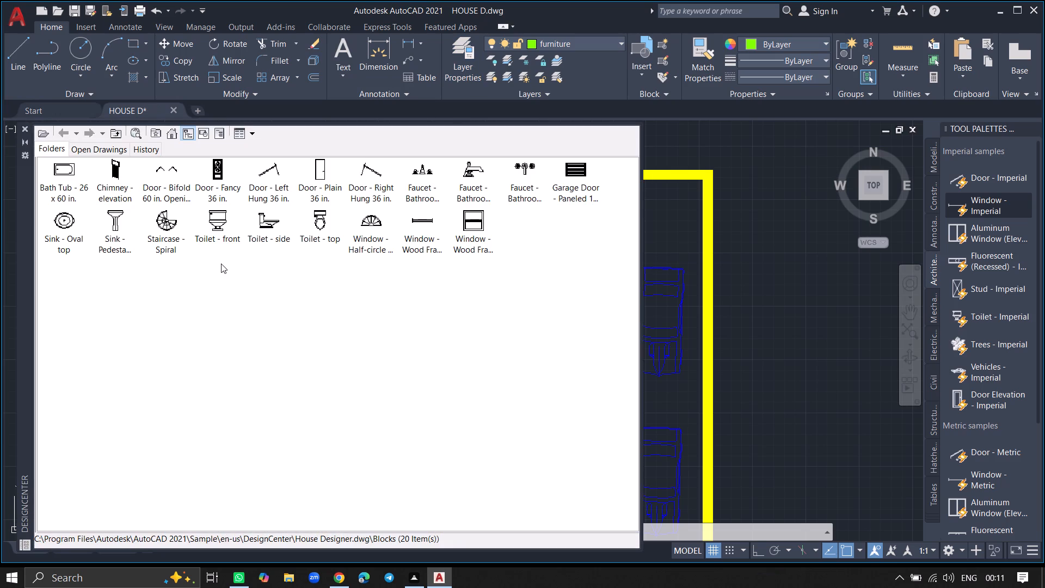
{"action": "left_click", "coordinate": [315, 213]}
{"action": "left_click_drag", "start_coordinate": [315, 213], "coordinate": [389, 209]}
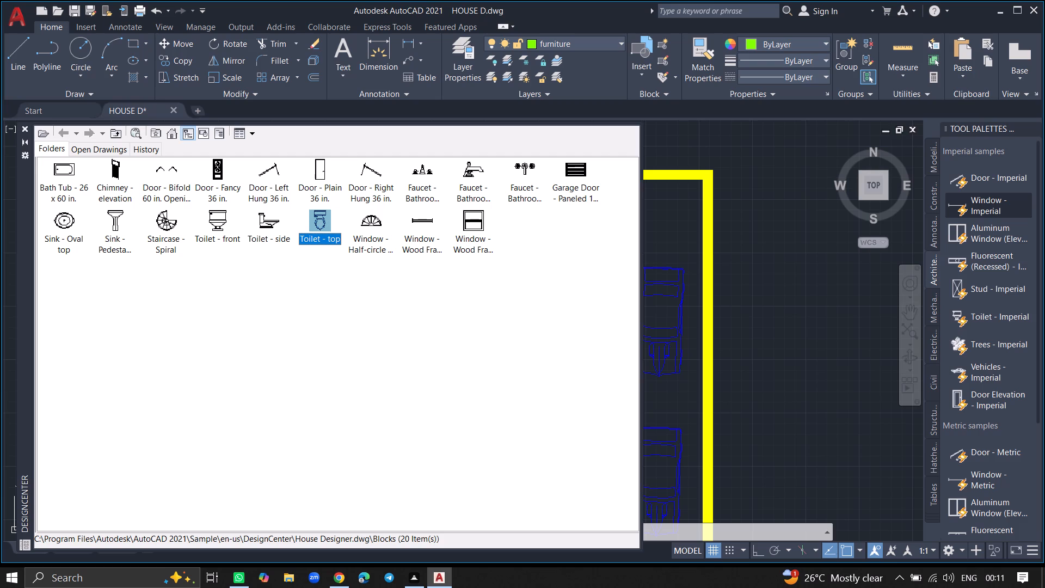
{"action": "left_click_drag", "start_coordinate": [389, 209], "coordinate": [792, 252]}
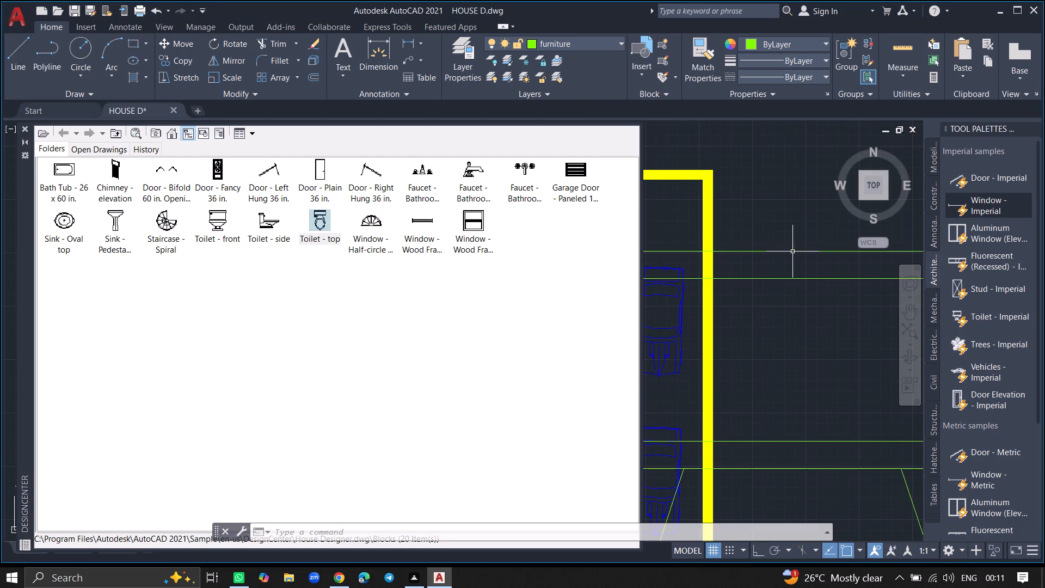
{"action": "left_click", "coordinate": [25, 127]}
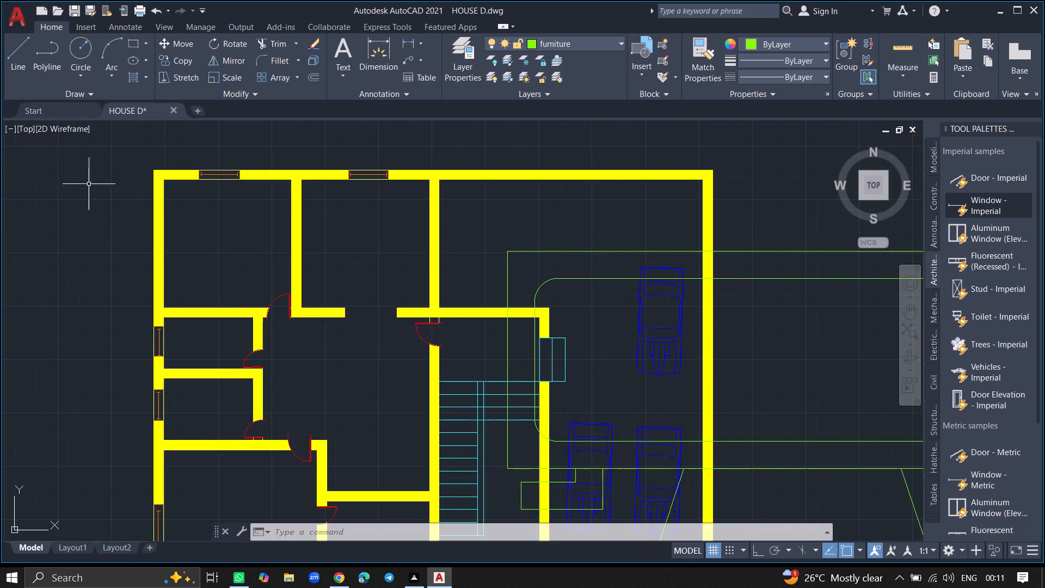
Scale the oversized toilet block down freehand about a base point on its tank, leaving it just east of the house.
{"action": "scroll", "coordinate": [125, 229], "scroll_direction": "down", "scroll_amount": 5, "text": "ctrl"}
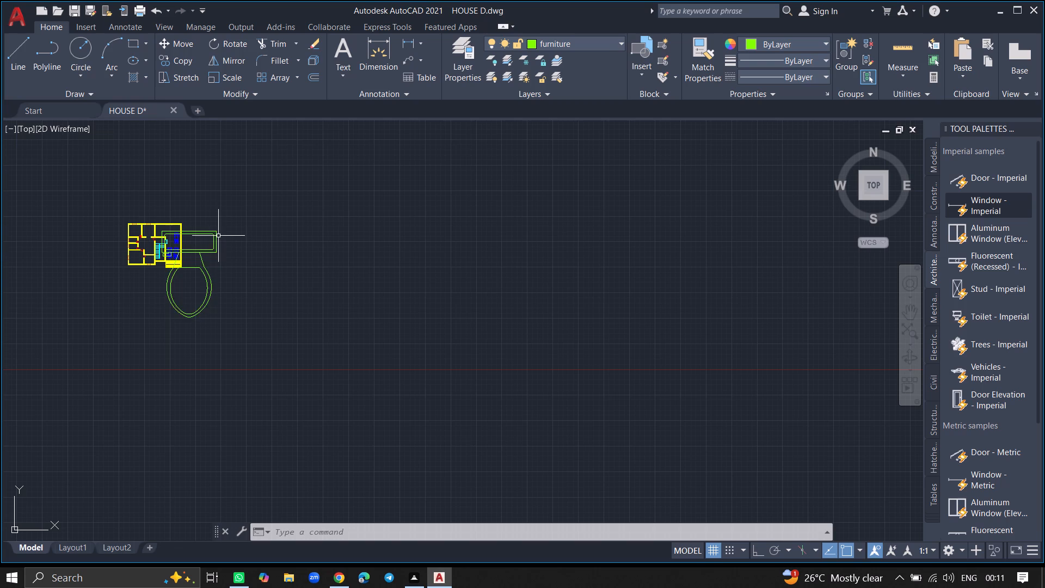
{"action": "left_click", "coordinate": [212, 233]}
{"action": "key", "text": "s"}
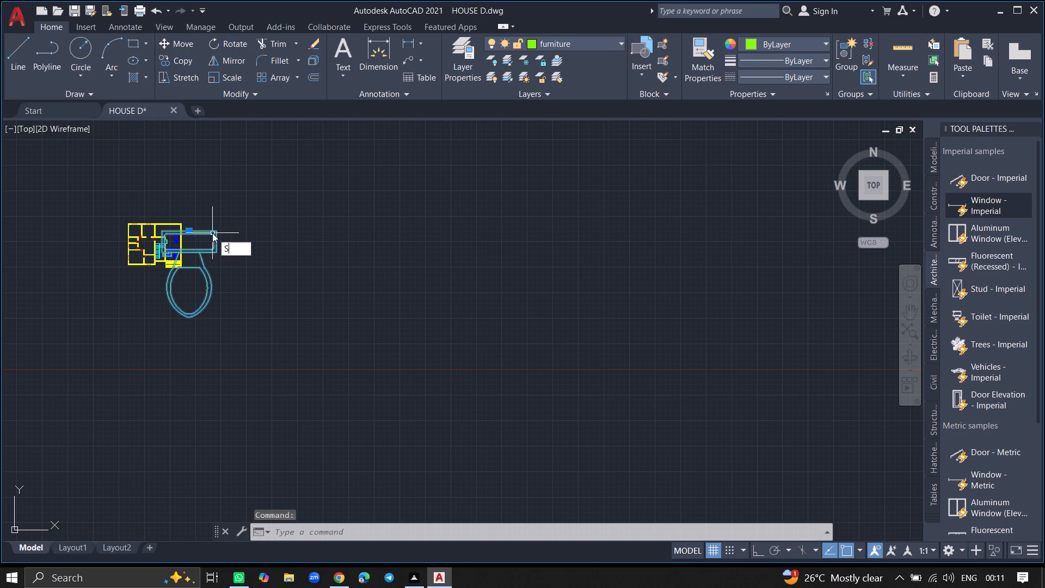
{"action": "key", "text": "c"}
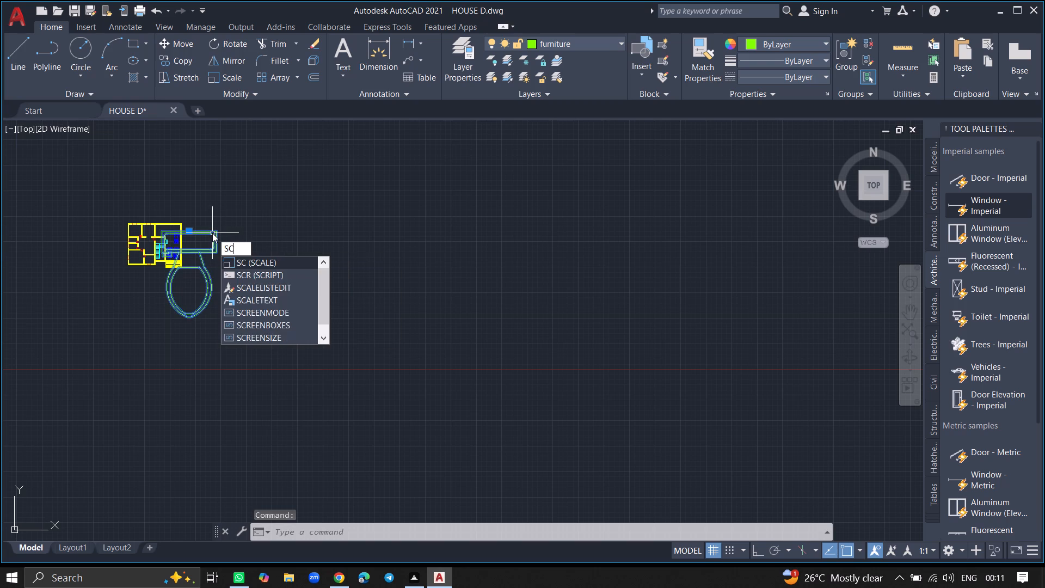
{"action": "key", "text": "Return"}
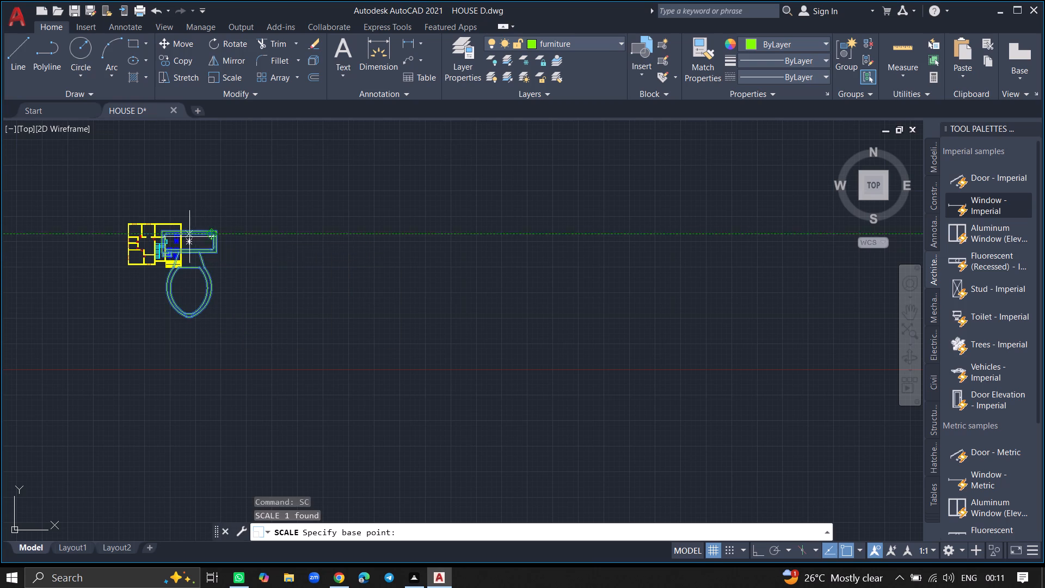
{"action": "scroll", "coordinate": [188, 243], "scroll_direction": "up", "scroll_amount": 3, "text": "ctrl"}
{"action": "left_click", "coordinate": [188, 243]}
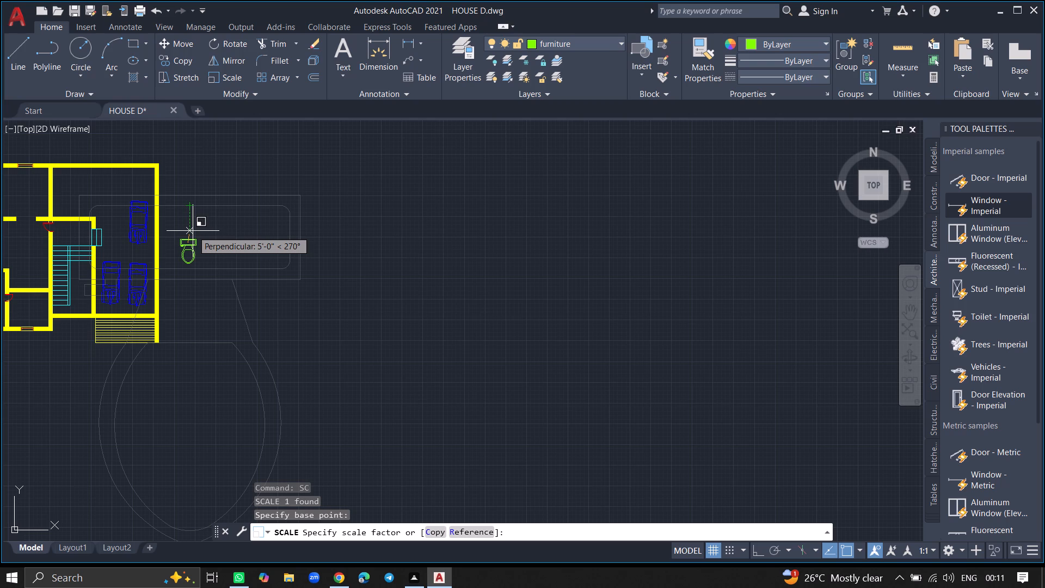
{"action": "left_click", "coordinate": [193, 231]}
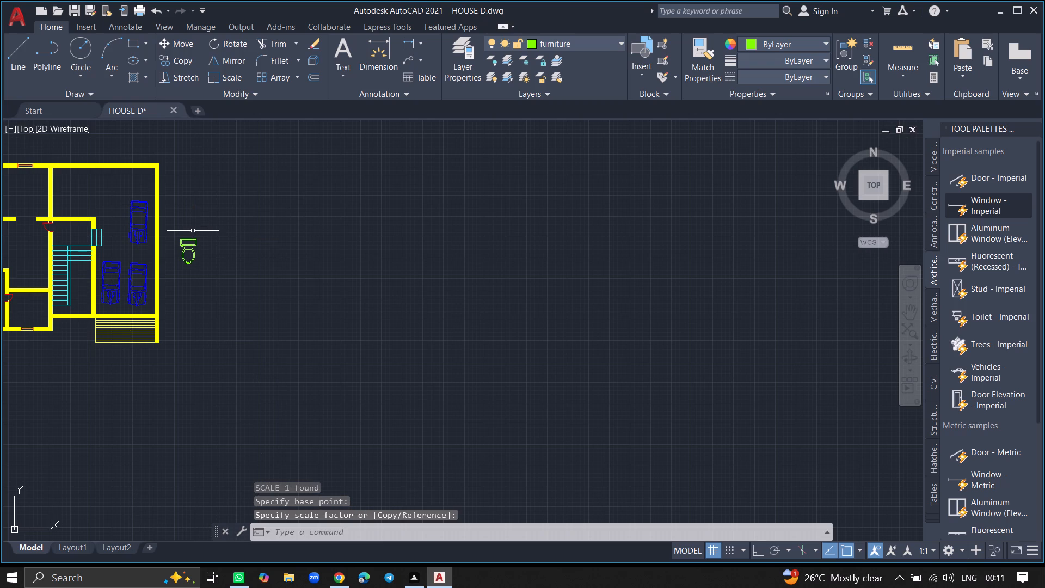
Move the toilet from the midpoint of its tank's front edge into the small southern room, between its north wall and the window.
{"action": "scroll", "coordinate": [185, 248], "scroll_direction": "up", "scroll_amount": 1, "text": "ctrl"}
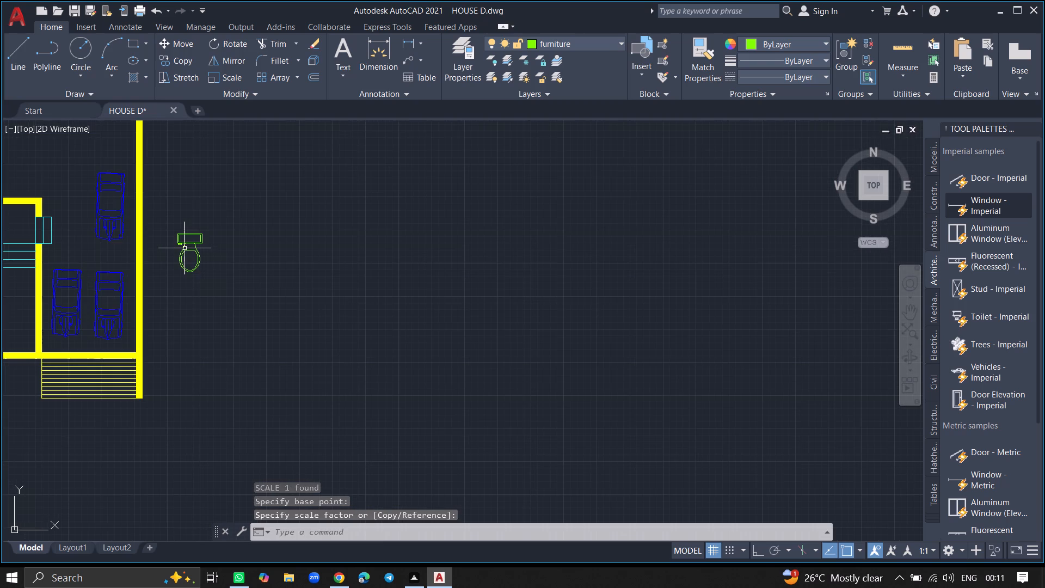
{"action": "left_click", "coordinate": [186, 243]}
{"action": "type", "text": "MO"}
{"action": "key", "text": "v"}
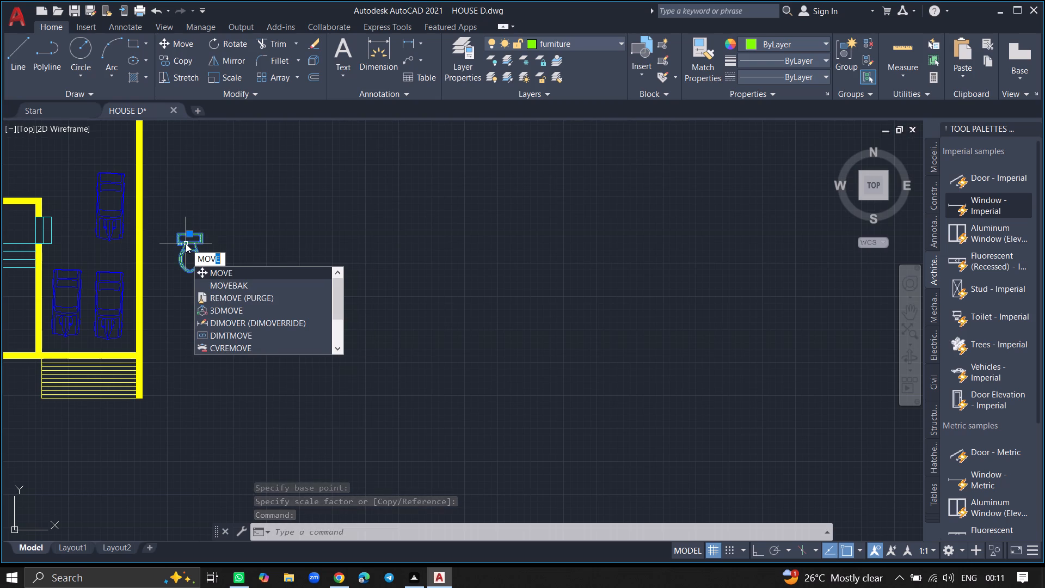
{"action": "left_click", "coordinate": [207, 271]}
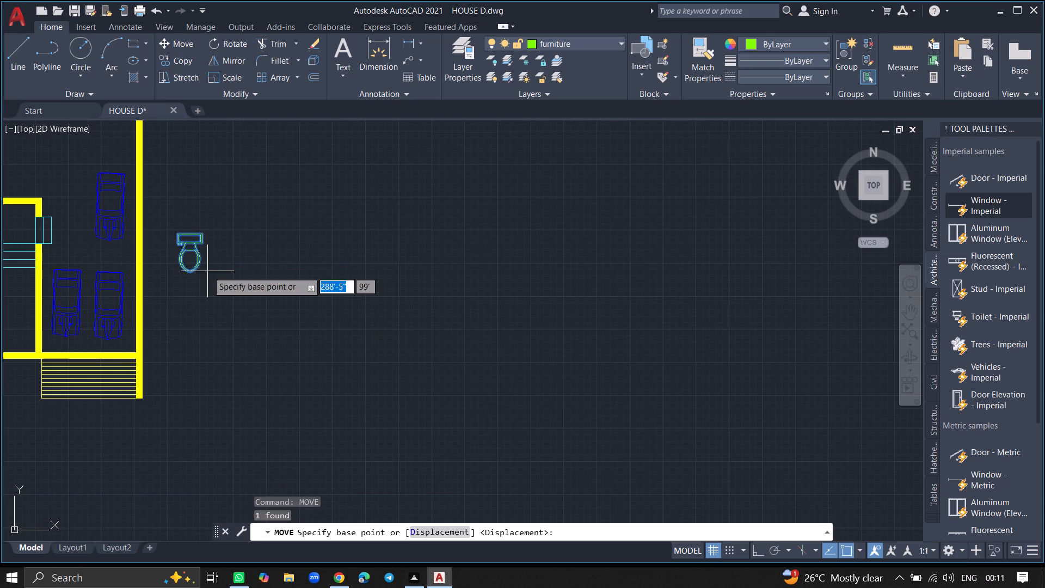
{"action": "left_click", "coordinate": [189, 246]}
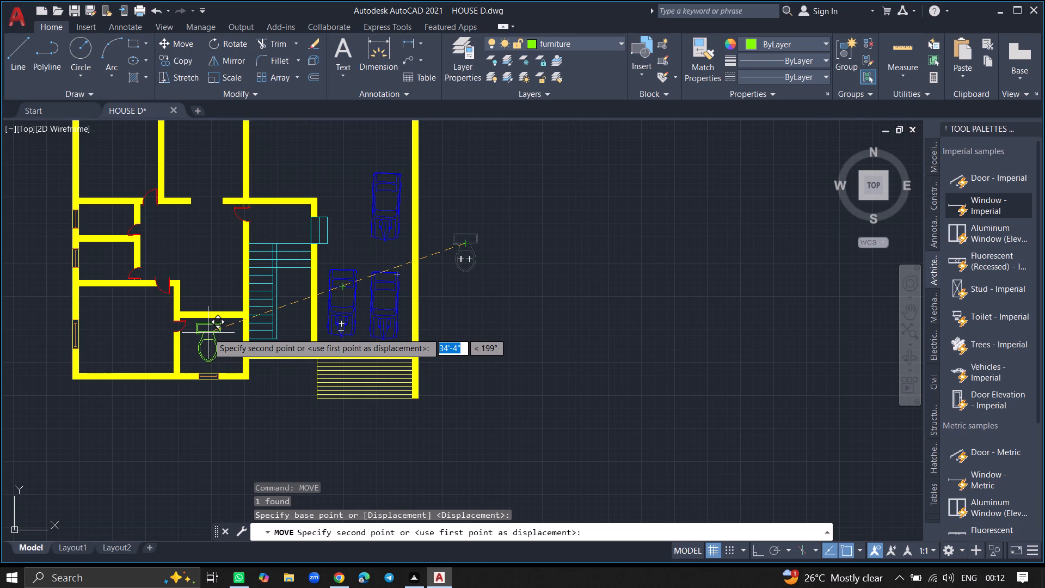
{"action": "scroll", "coordinate": [208, 333], "scroll_direction": "up", "scroll_amount": 3, "text": "ctrl"}
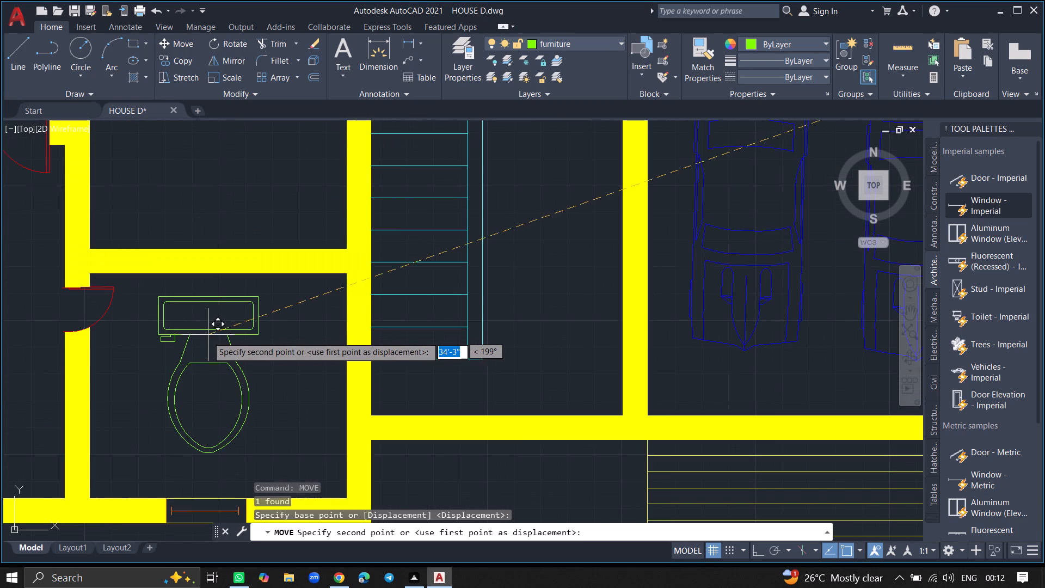
{"action": "left_click", "coordinate": [207, 339]}
Scale the toilet down further freehand about the midpoint of its tank's front edge so it suits the small southern room.
{"action": "left_click", "coordinate": [207, 339]}
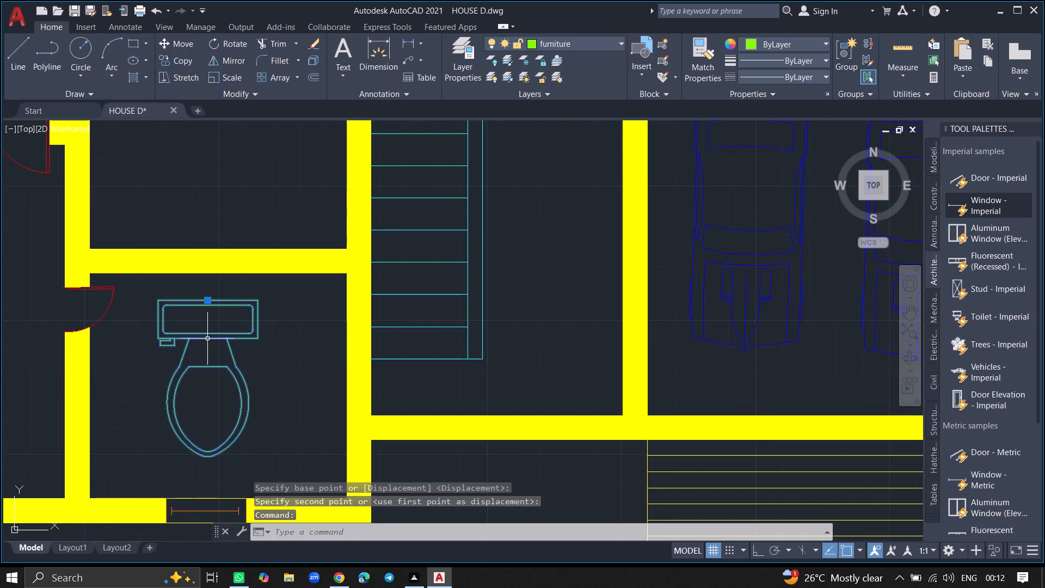
{"action": "type", "text": "SC"}
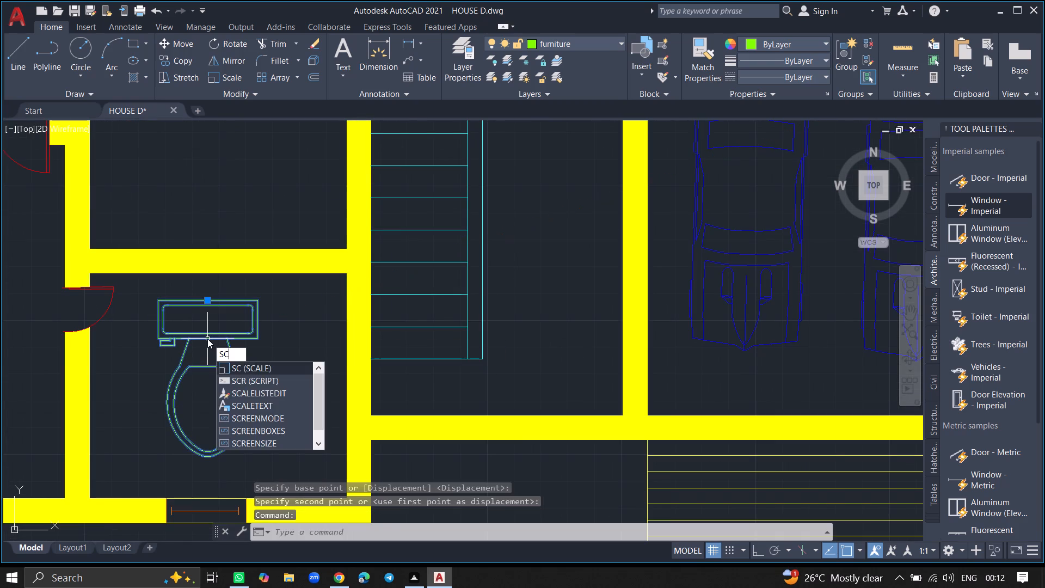
{"action": "key", "text": "Return"}
{"action": "left_click", "coordinate": [207, 339]}
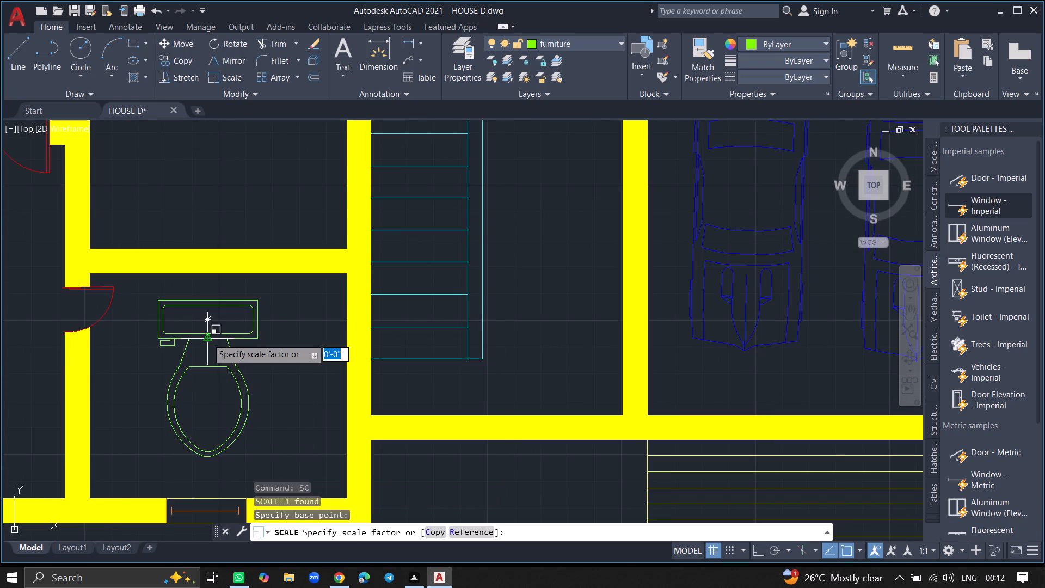
{"action": "left_click", "coordinate": [208, 306]}
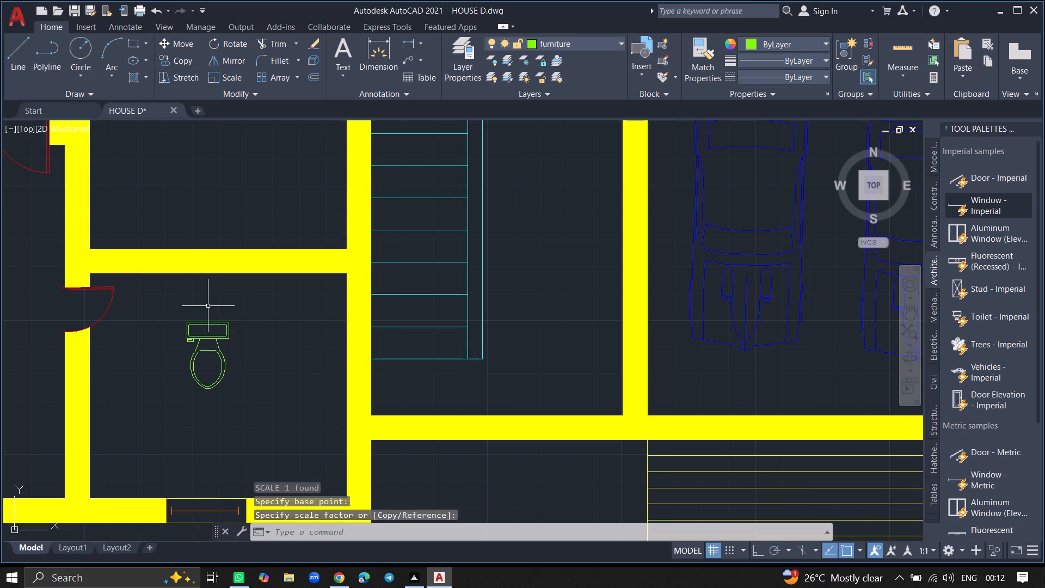
Rotate the toilet 180° about its insertion point at the back of the tank.
{"action": "left_click", "coordinate": [208, 323]}
{"action": "type", "text": "RO"}
{"action": "key", "text": "Return"}
{"action": "left_click", "coordinate": [208, 323]}
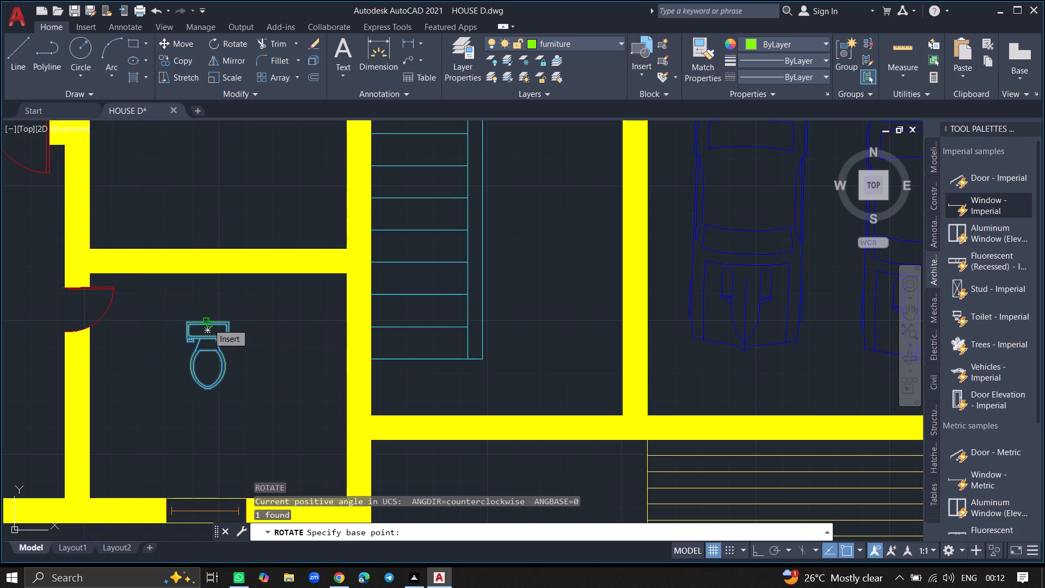
{"action": "left_click", "coordinate": [163, 325]}
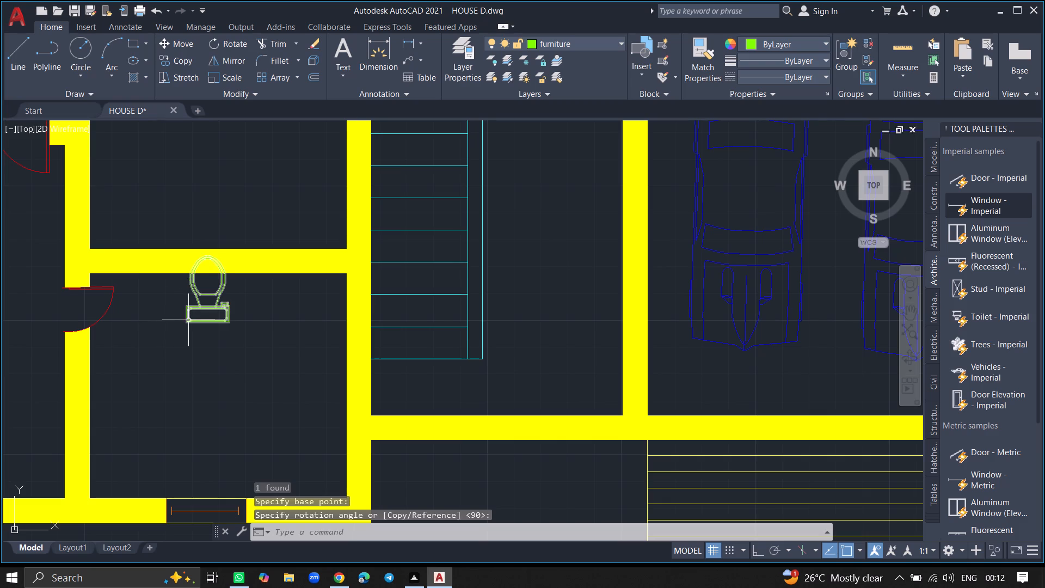
Move the toilet about 5'-7" straight south so its tank sits against the window wall of the small southern room.
{"action": "left_click", "coordinate": [188, 320]}
{"action": "type", "text": "MOVE"}
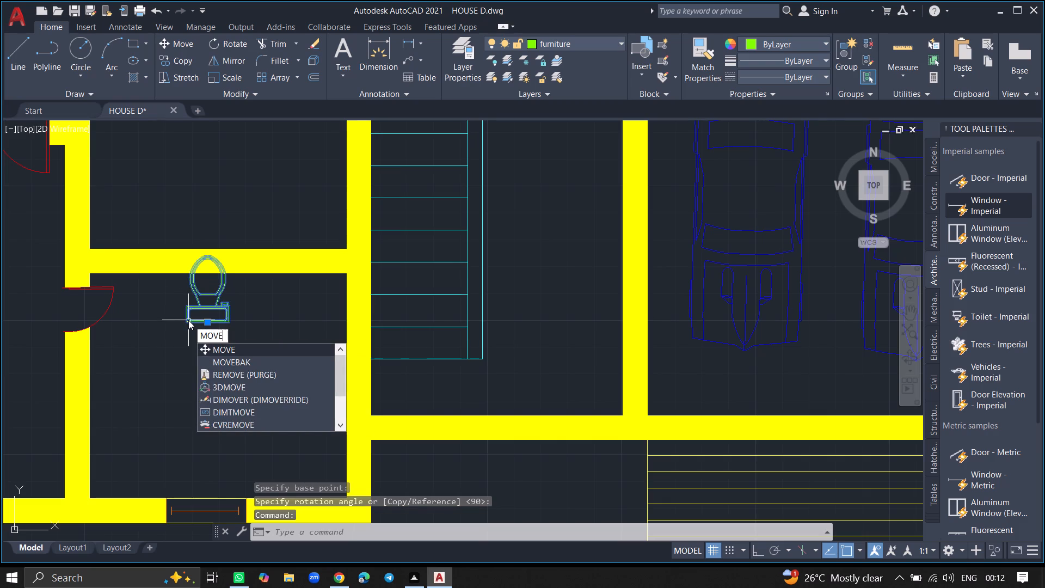
{"action": "left_click", "coordinate": [207, 348]}
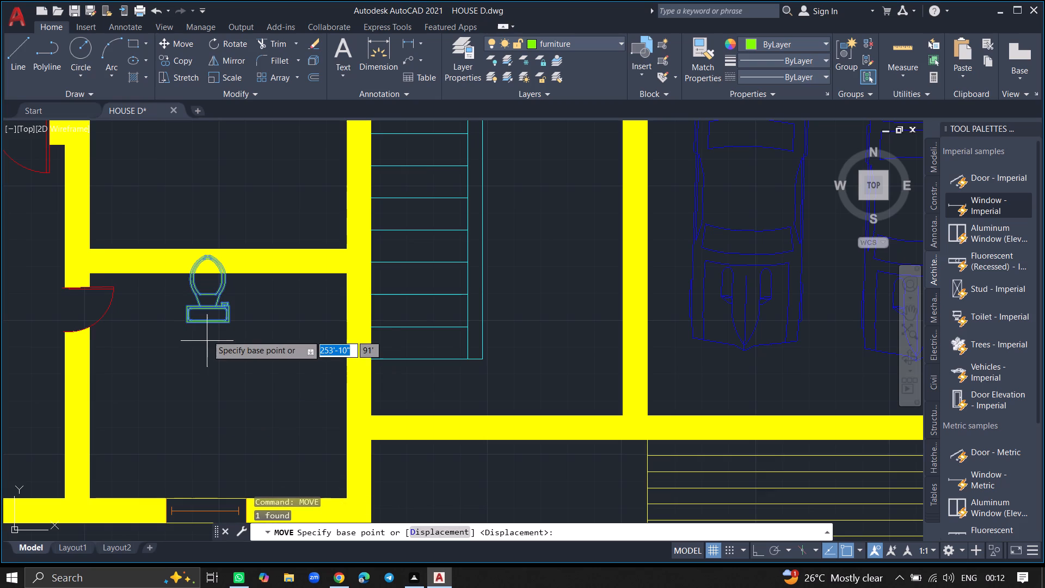
{"action": "left_click", "coordinate": [205, 311]}
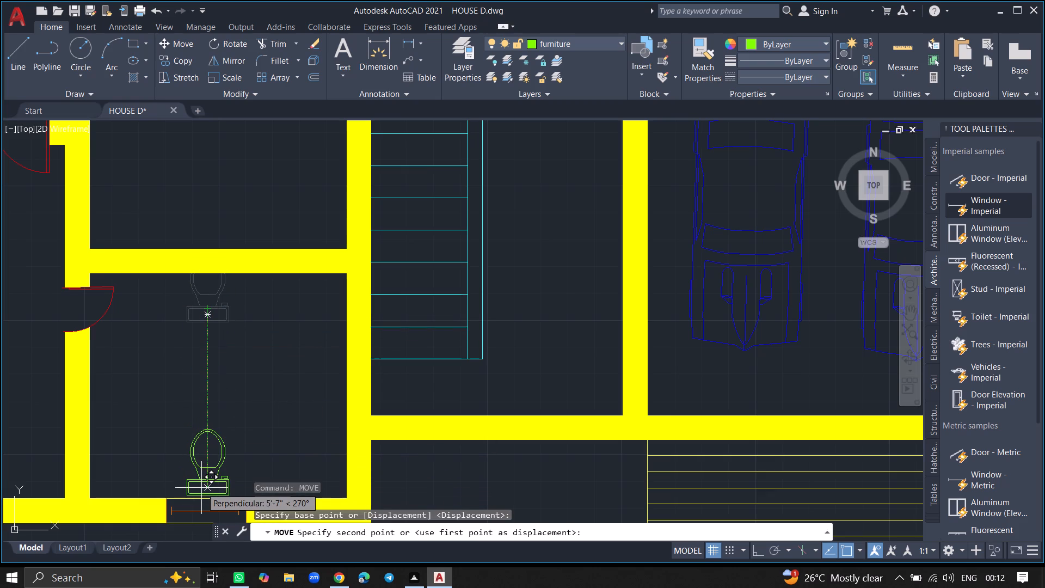
{"action": "left_click", "coordinate": [201, 488]}
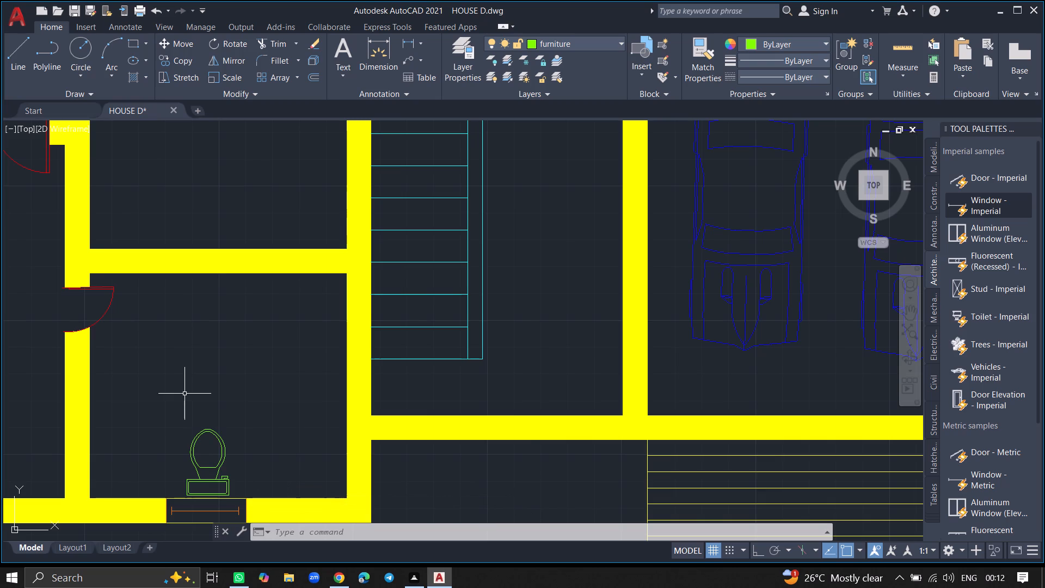
Close the Tool Palettes to free up the drawing area.
{"action": "scroll", "coordinate": [185, 394], "scroll_direction": "down", "scroll_amount": 3, "text": "ctrl"}
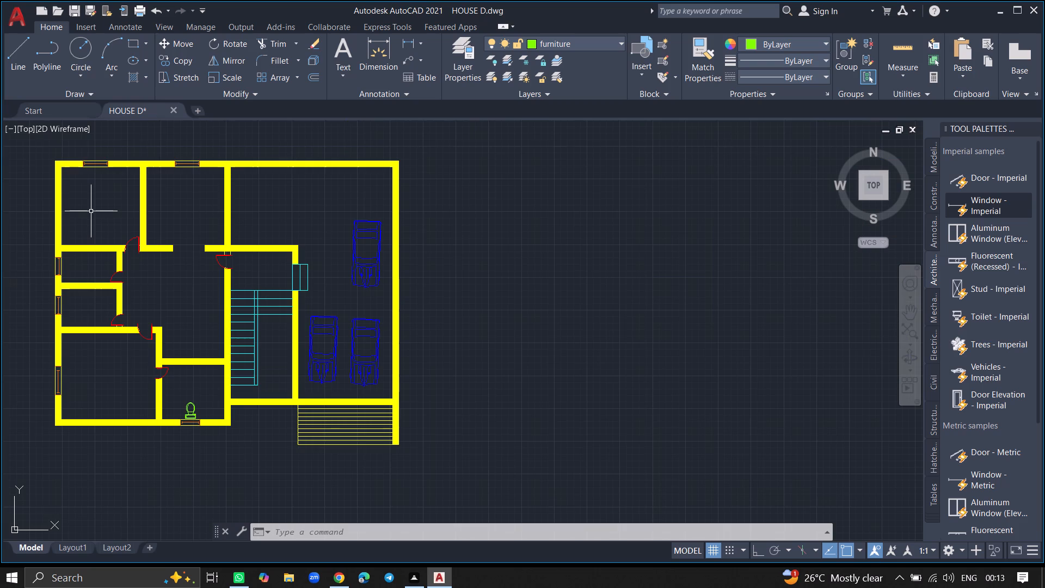
{"action": "scroll", "coordinate": [91, 211], "scroll_direction": "down", "scroll_amount": 1, "text": "ctrl"}
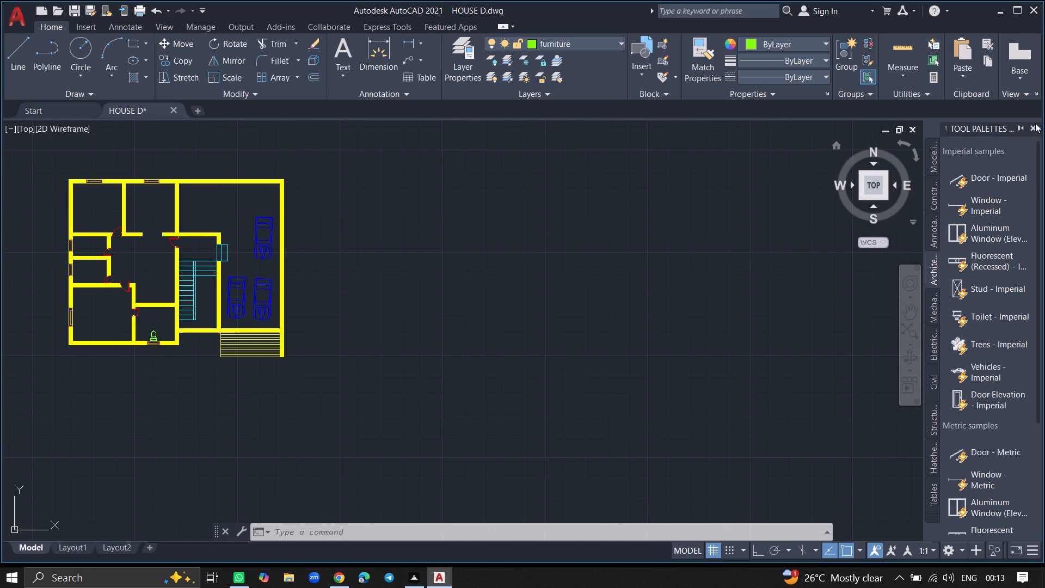
{"action": "left_click", "coordinate": [1034, 125]}
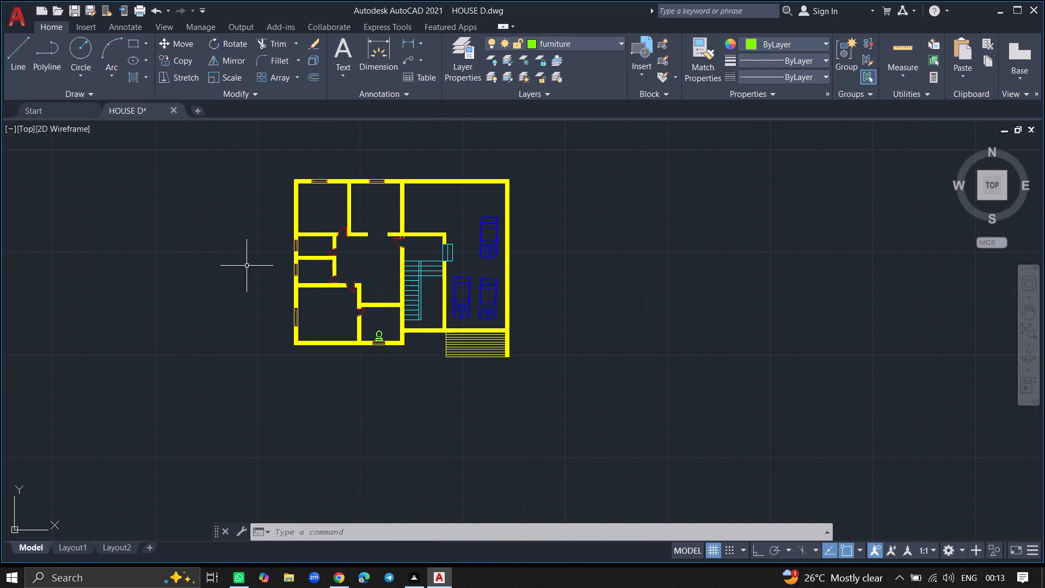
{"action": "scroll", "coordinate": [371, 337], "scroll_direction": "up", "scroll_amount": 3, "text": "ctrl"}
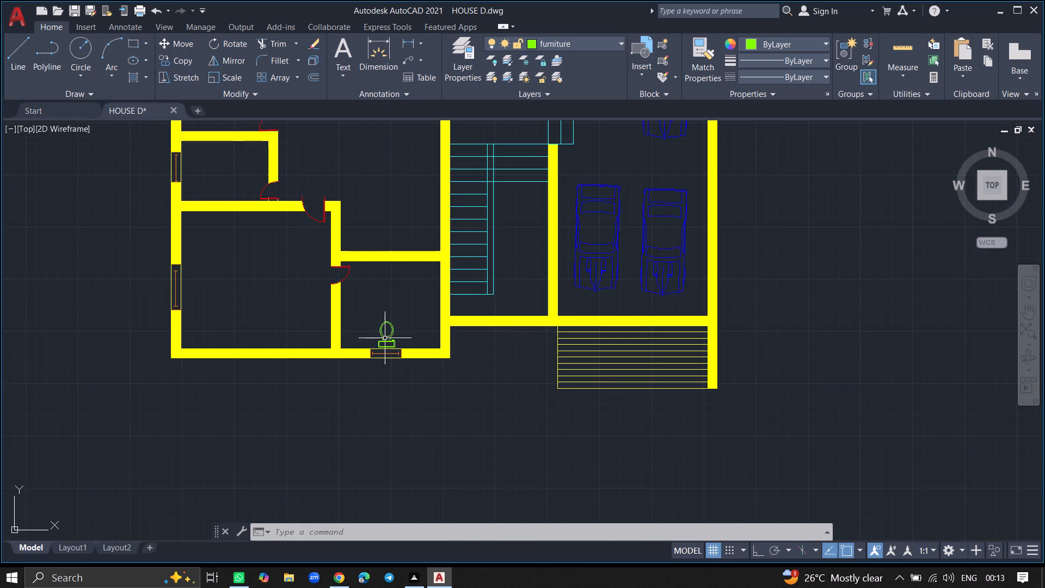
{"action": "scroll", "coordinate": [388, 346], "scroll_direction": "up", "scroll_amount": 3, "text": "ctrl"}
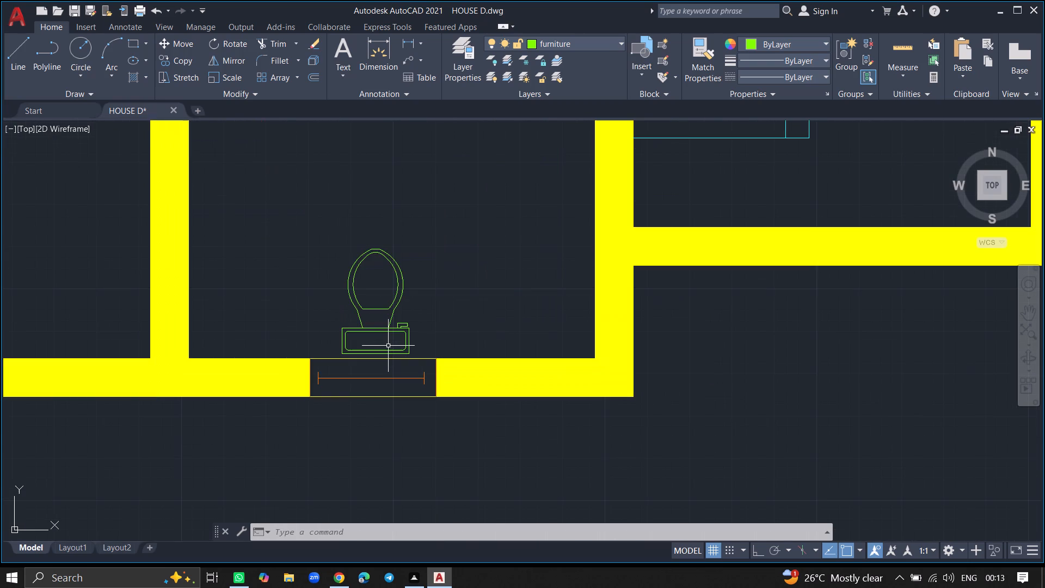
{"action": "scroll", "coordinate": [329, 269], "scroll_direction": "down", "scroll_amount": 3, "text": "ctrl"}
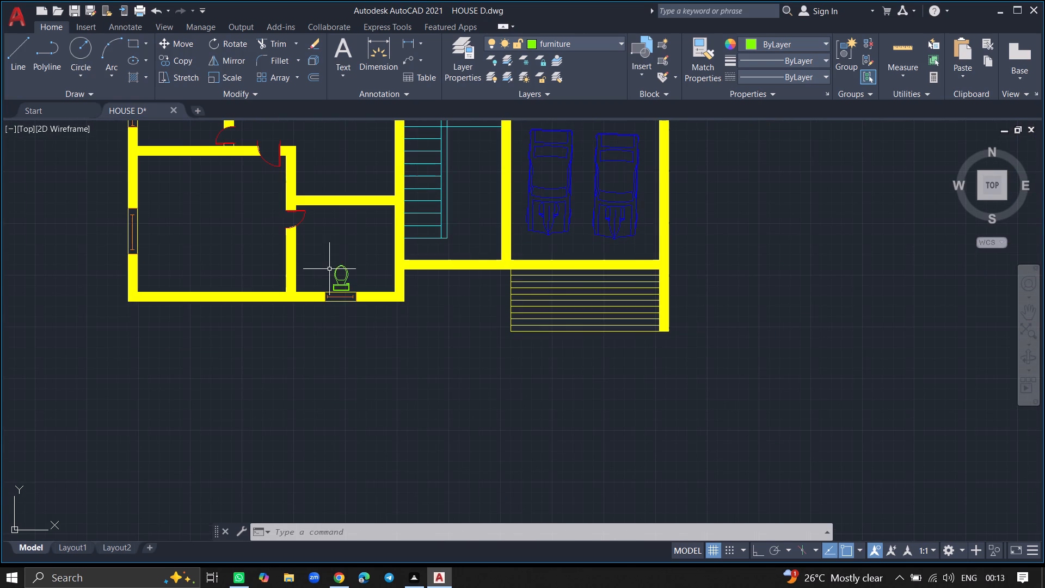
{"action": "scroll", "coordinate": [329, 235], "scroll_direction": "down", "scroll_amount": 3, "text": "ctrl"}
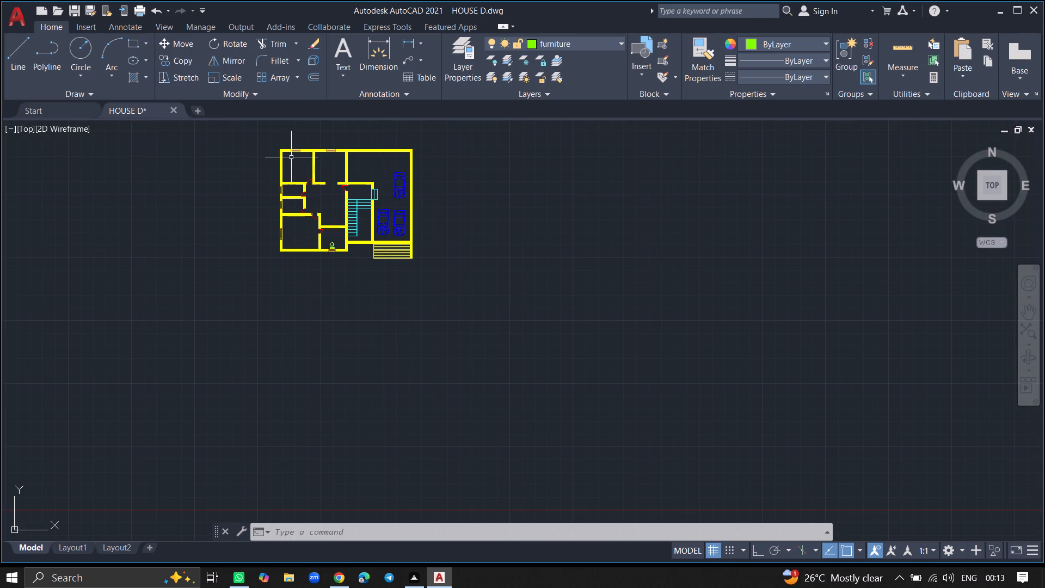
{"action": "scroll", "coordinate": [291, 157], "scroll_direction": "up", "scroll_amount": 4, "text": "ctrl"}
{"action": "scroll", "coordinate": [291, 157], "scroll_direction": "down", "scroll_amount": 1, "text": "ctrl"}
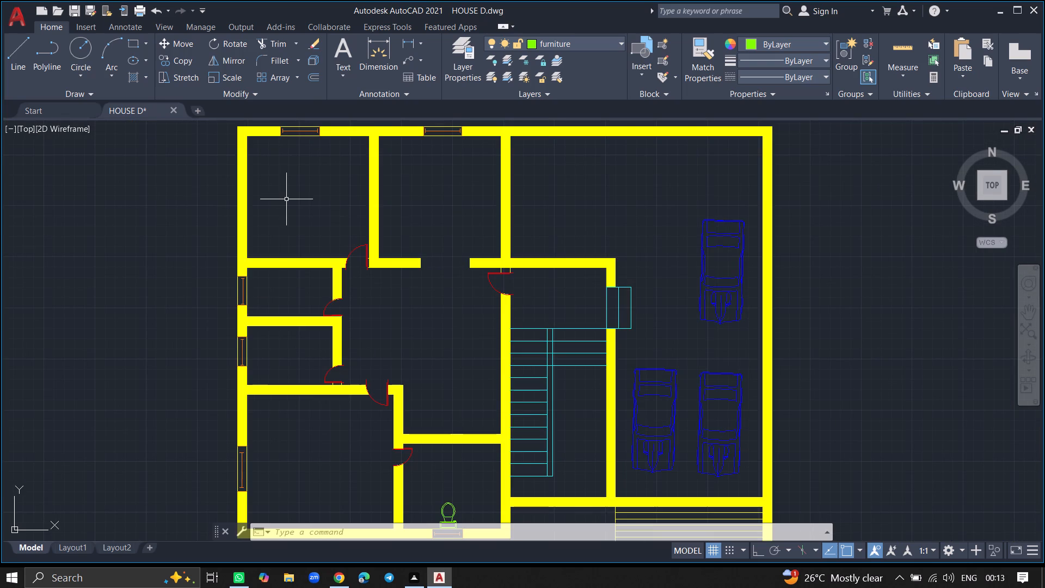
Insert the Bed - Queen block from DesignCenter's Home - Space Planner.dwg sample near the east wall, then close DesignCenter.
{"action": "key", "text": "ctrl+2"}
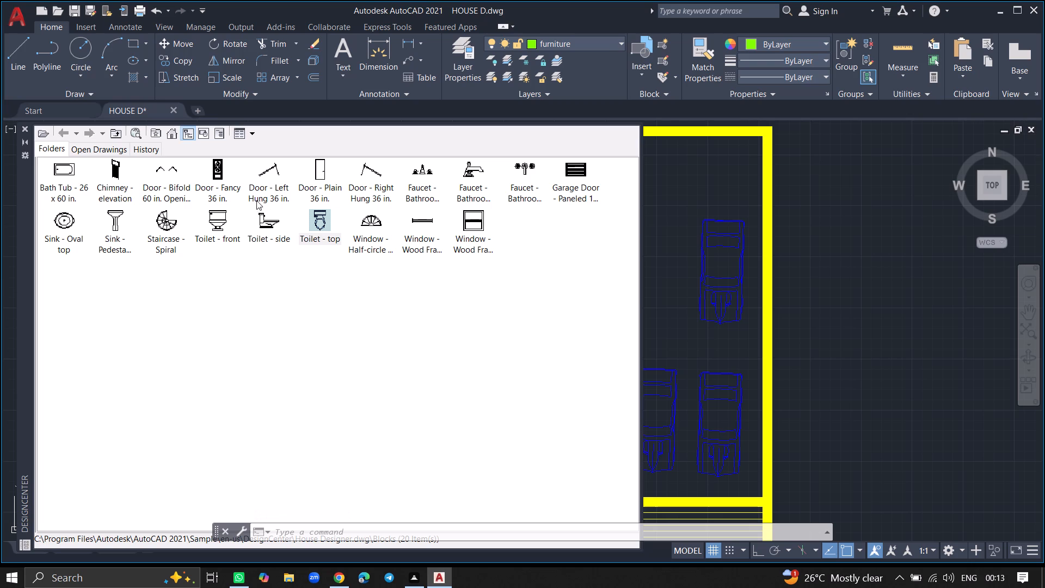
{"action": "left_click", "coordinate": [171, 132]}
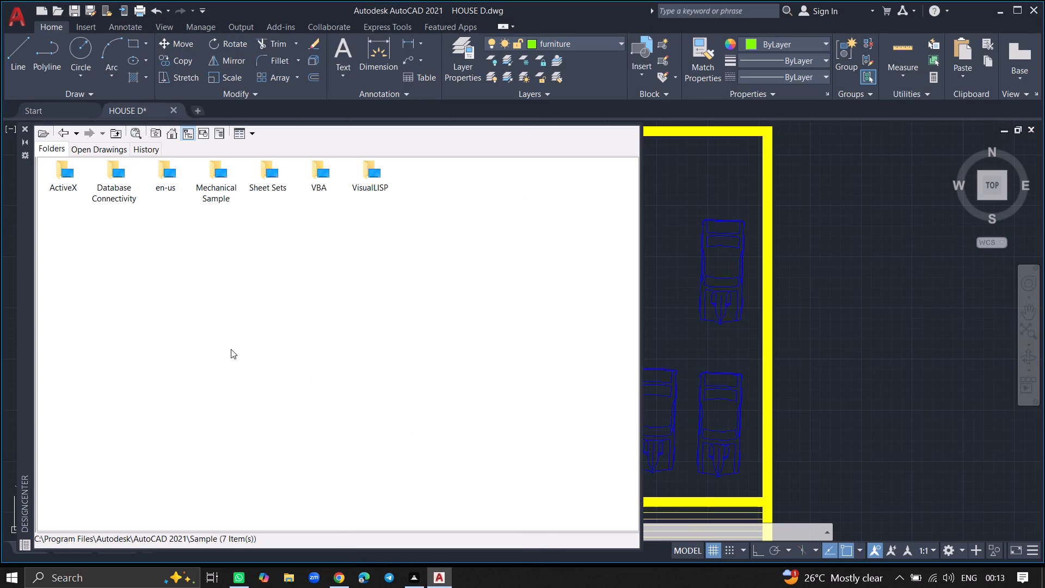
{"action": "double_click", "coordinate": [163, 182]}
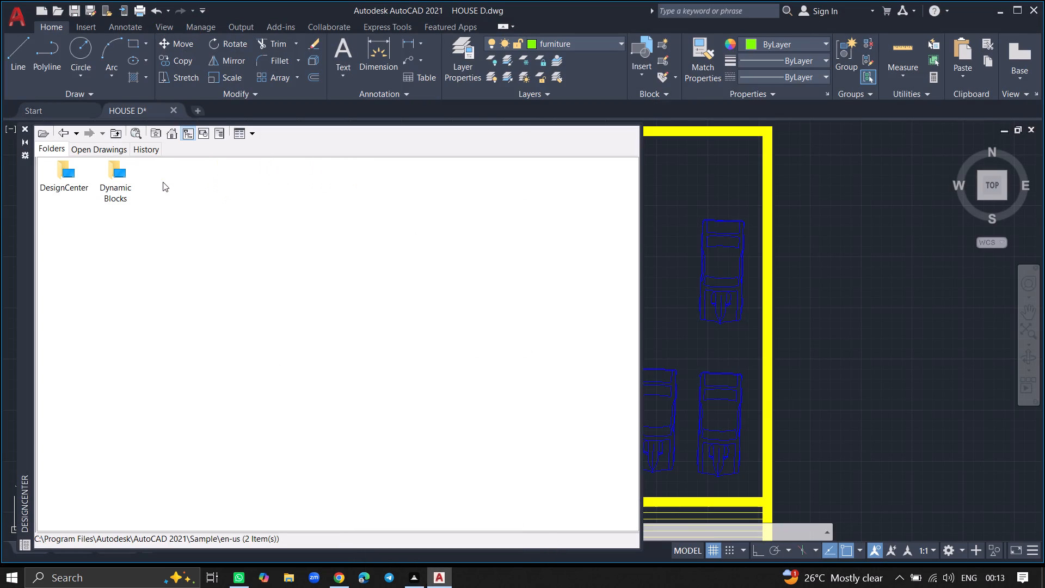
{"action": "double_click", "coordinate": [63, 173]}
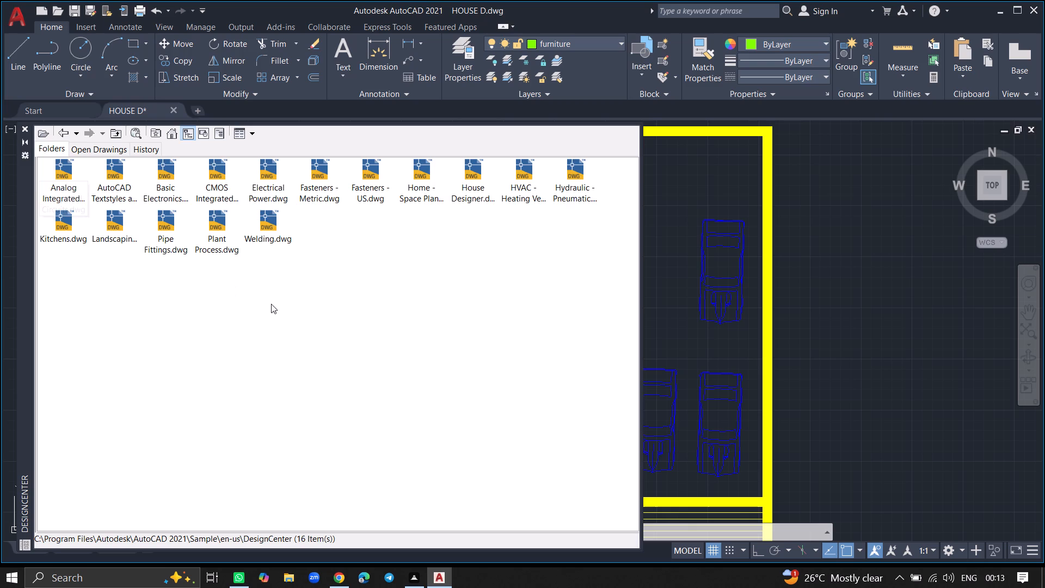
{"action": "double_click", "coordinate": [418, 180]}
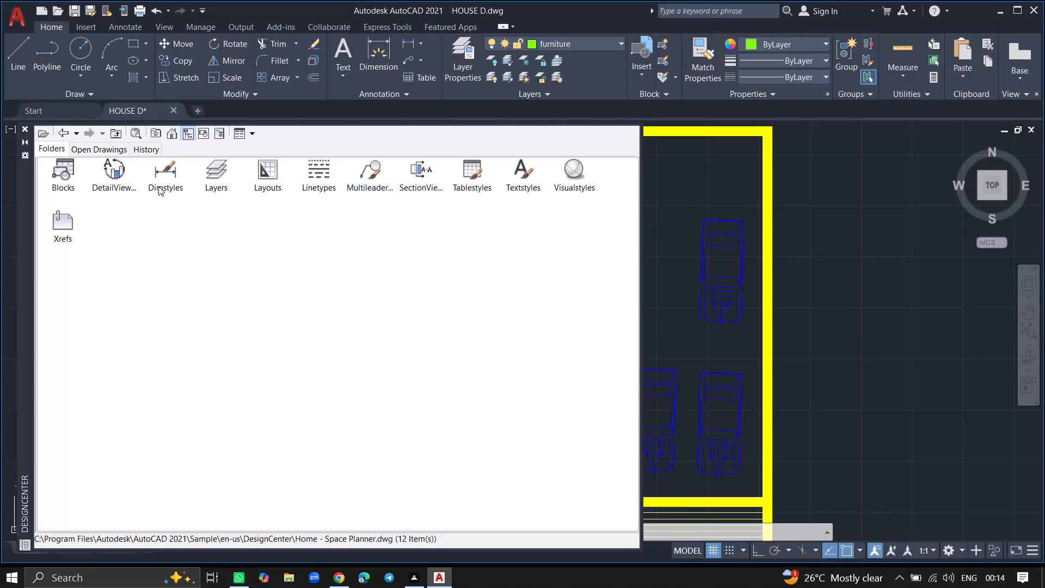
{"action": "double_click", "coordinate": [59, 185]}
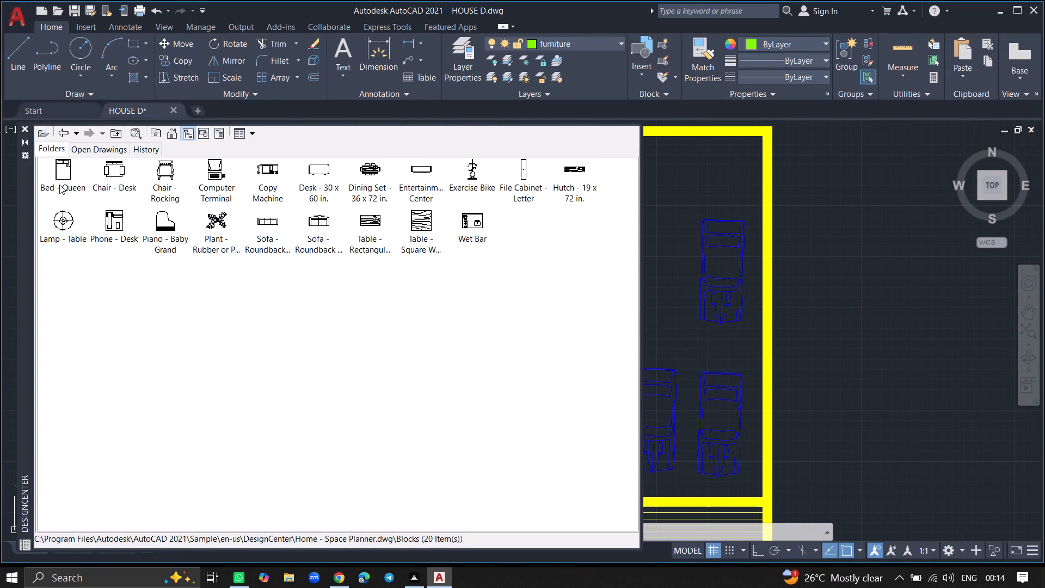
{"action": "left_click", "coordinate": [55, 174]}
{"action": "left_click_drag", "start_coordinate": [55, 174], "coordinate": [752, 229]}
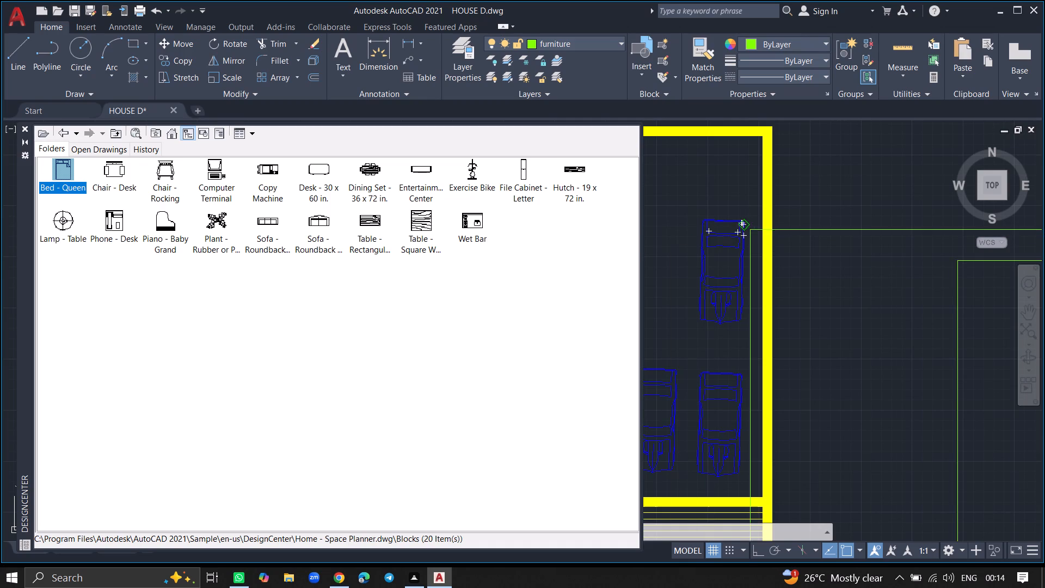
{"action": "left_click_drag", "start_coordinate": [752, 229], "coordinate": [752, 229]}
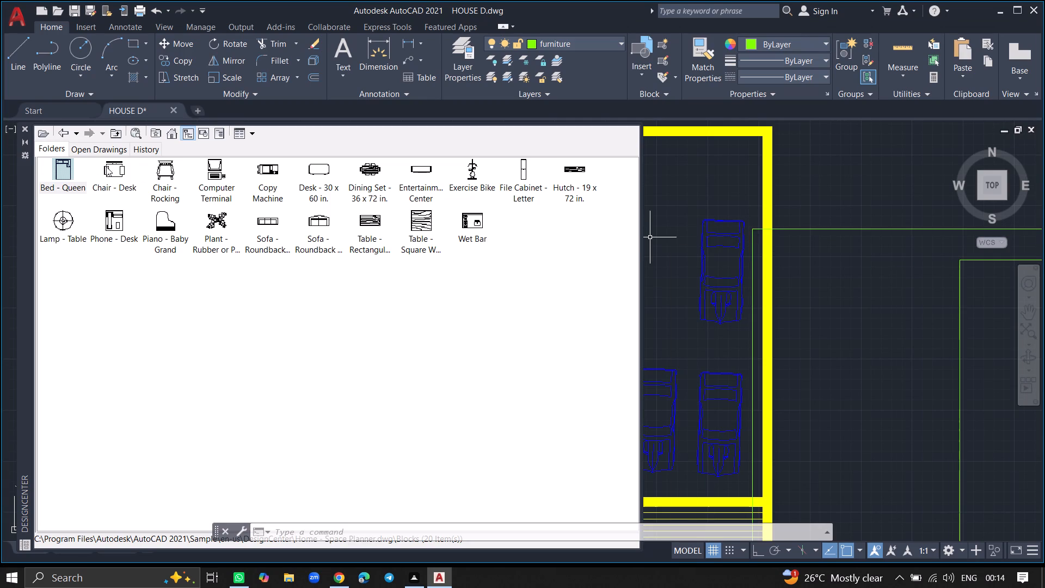
{"action": "left_click", "coordinate": [24, 125]}
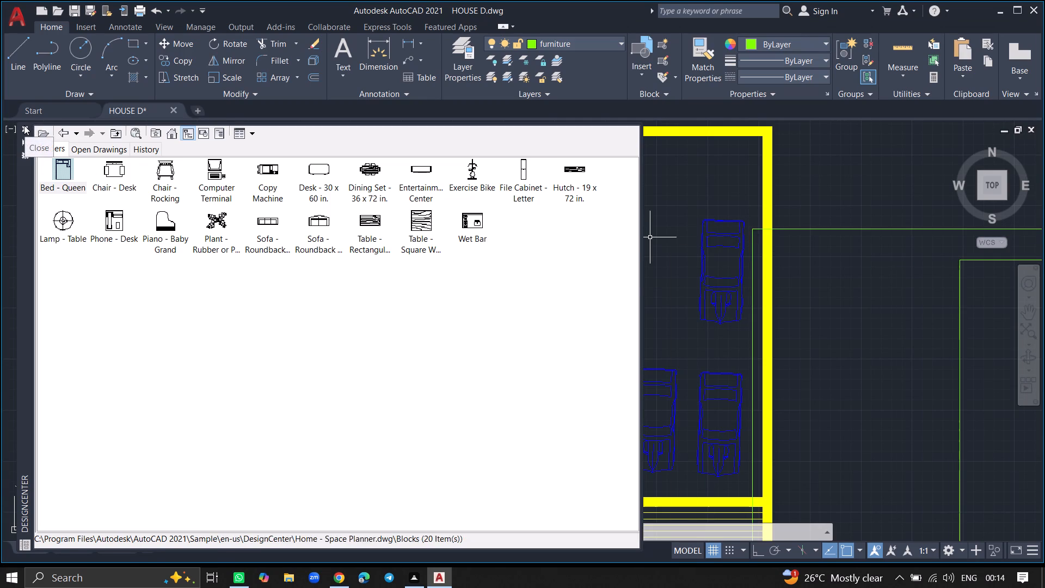
Scale the oversized queen bed down freehand about a point on its western pillow's outer edge, leaving it just east of the house.
{"action": "scroll", "coordinate": [63, 176], "scroll_direction": "down", "scroll_amount": 3, "text": "ctrl"}
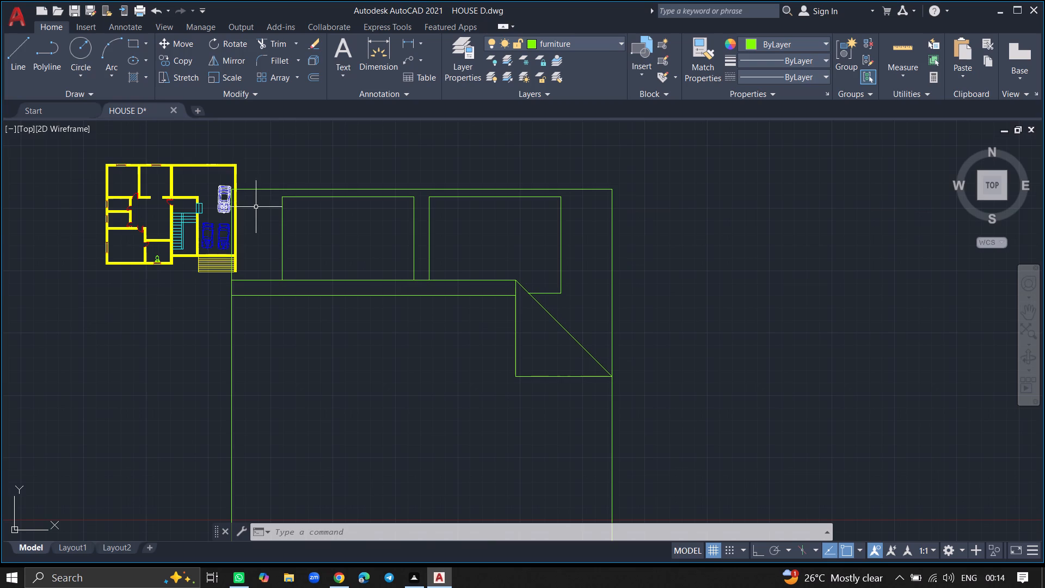
{"action": "left_click", "coordinate": [282, 212]}
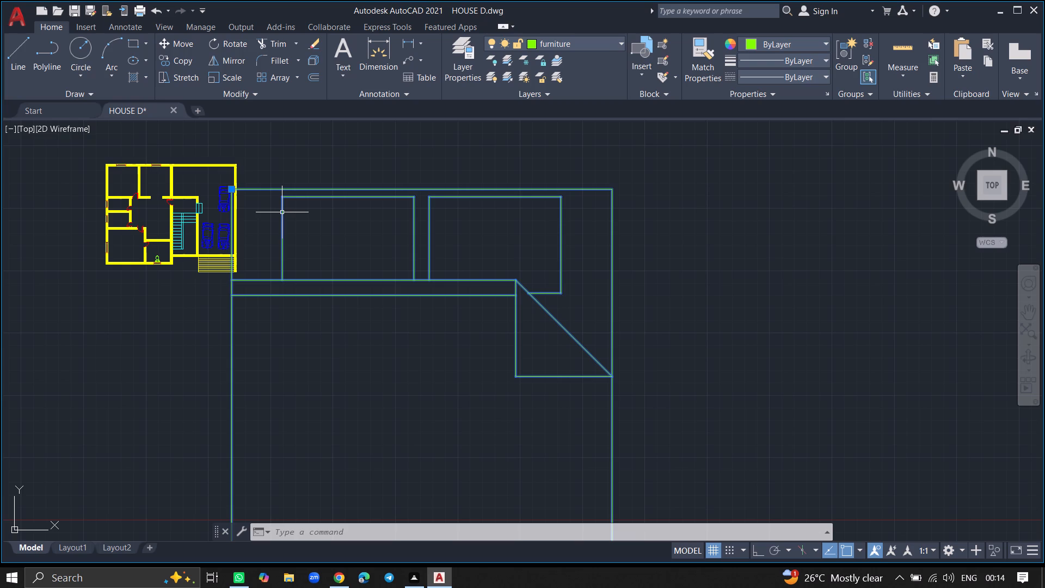
{"action": "type", "text": "SC"}
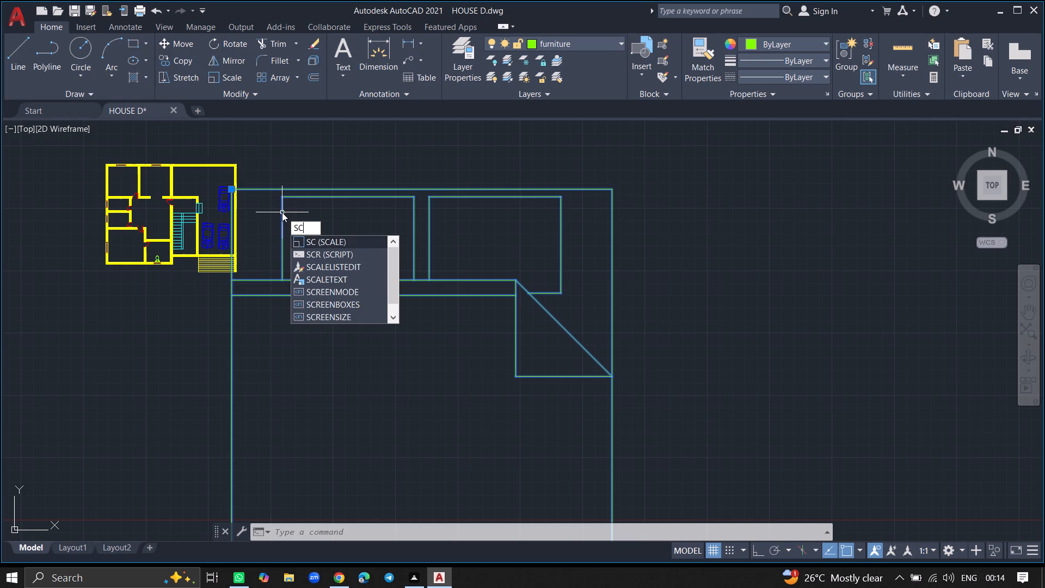
{"action": "key", "text": "Return"}
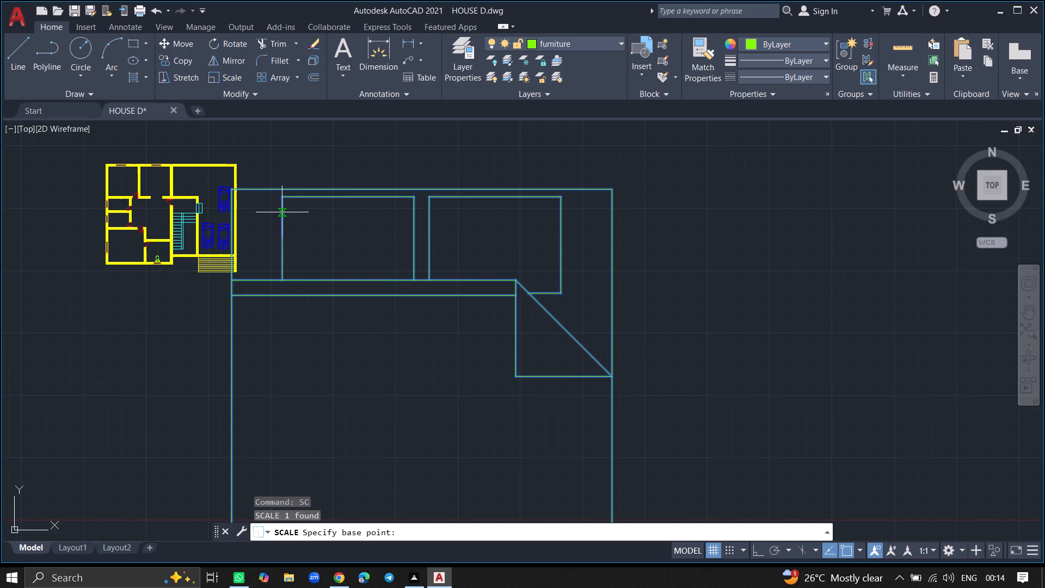
{"action": "left_click", "coordinate": [282, 212]}
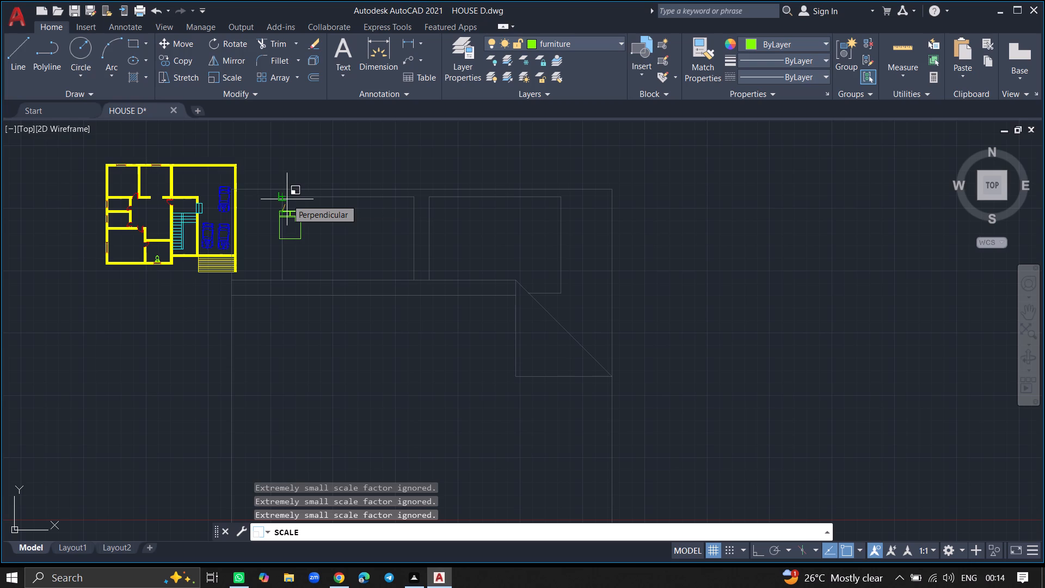
{"action": "left_click", "coordinate": [287, 199]}
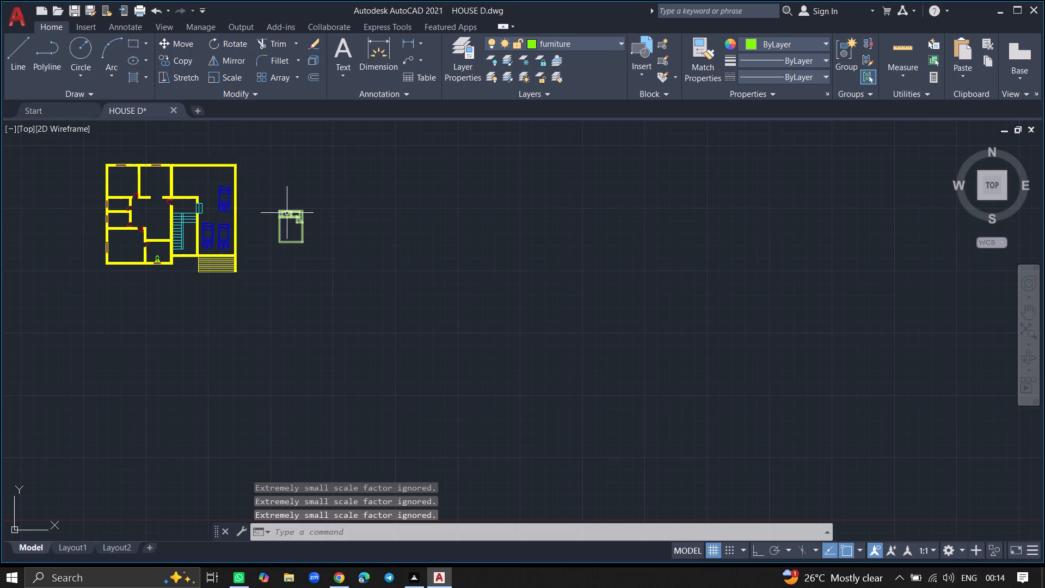
Move the queen bed from a point near its pillows into the northwest bedroom, with its headboard near the north wall window.
{"action": "left_click", "coordinate": [287, 215]}
{"action": "type", "text": "MOV"}
{"action": "key", "text": "e"}
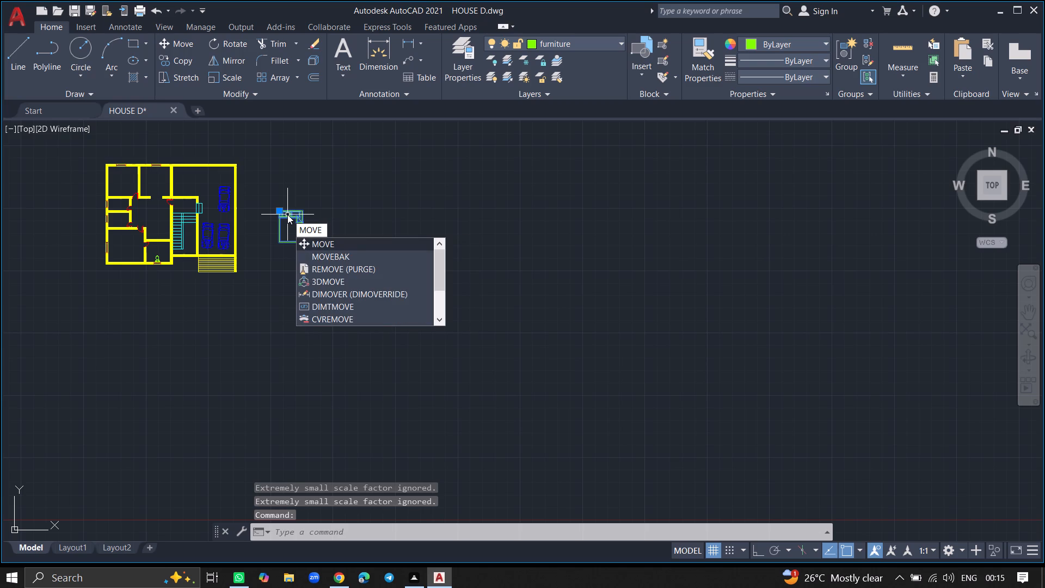
{"action": "key", "text": "Return"}
{"action": "left_click", "coordinate": [287, 215]}
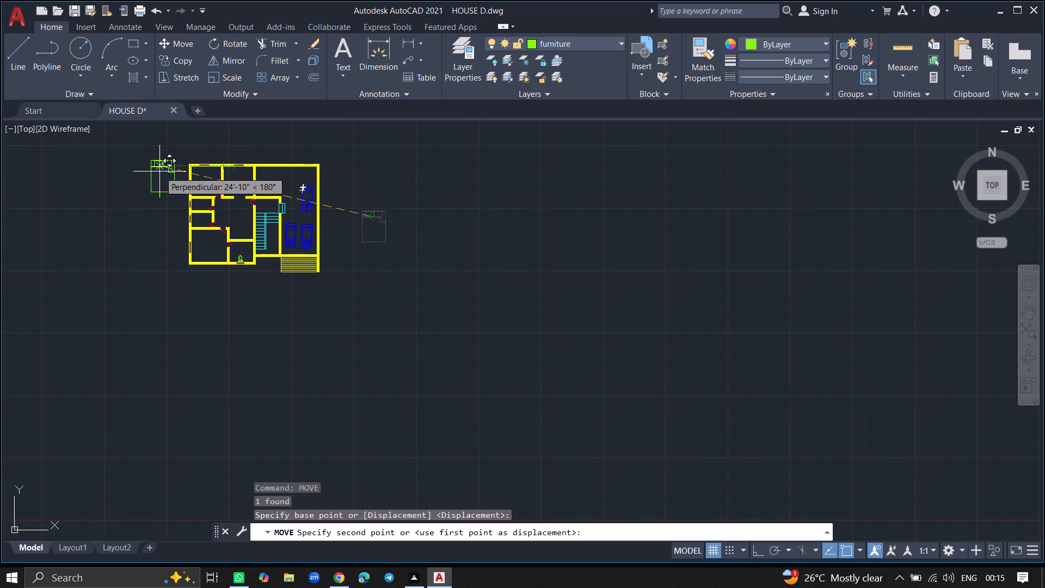
{"action": "scroll", "coordinate": [159, 171], "scroll_direction": "up", "scroll_amount": 3, "text": "ctrl"}
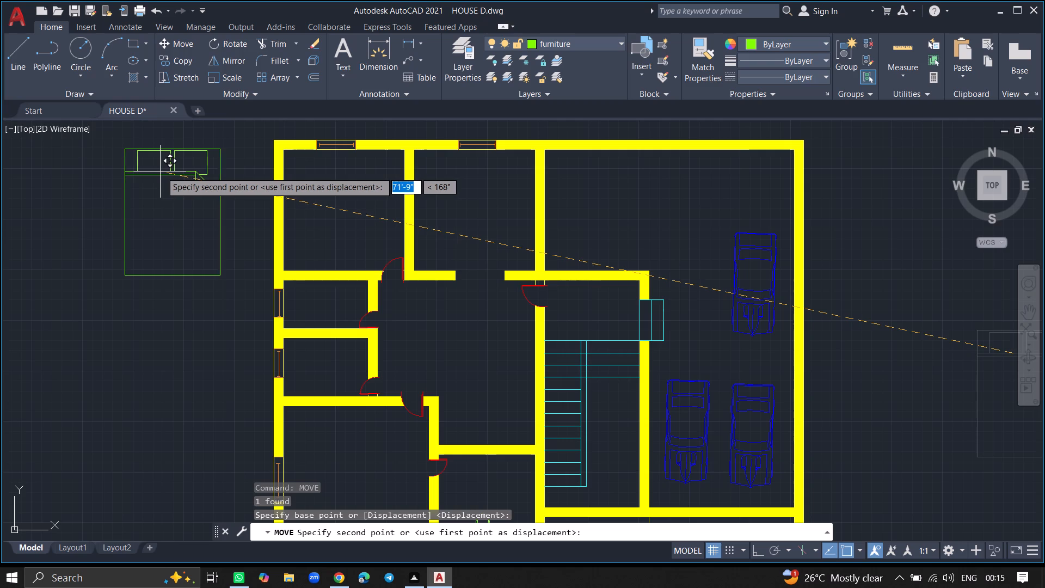
{"action": "left_click", "coordinate": [321, 181]}
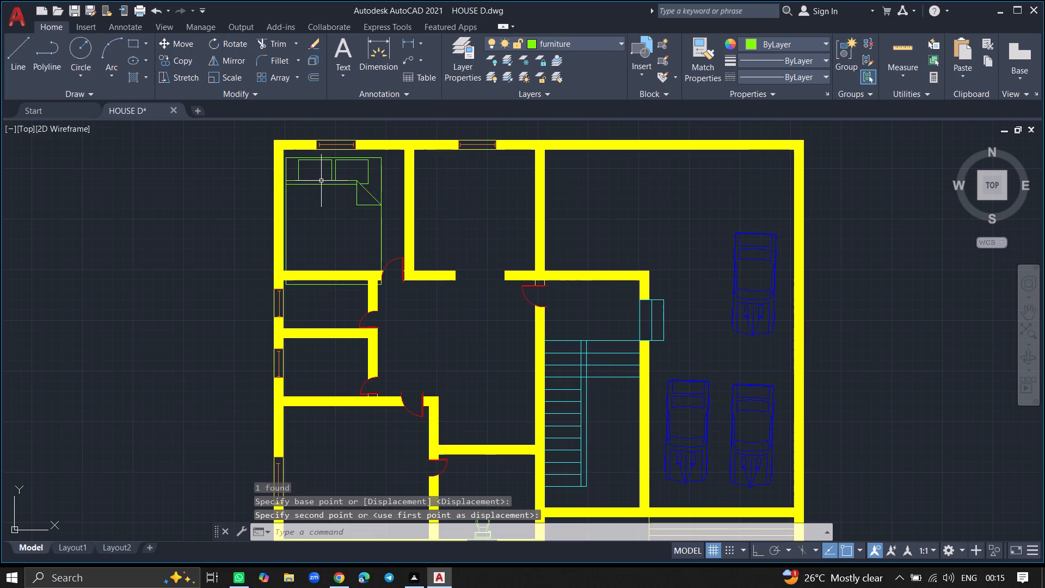
Scale the queen bed down further freehand about a point just below its pillows so it fits inside the northwest bedroom.
{"action": "left_click", "coordinate": [321, 177]}
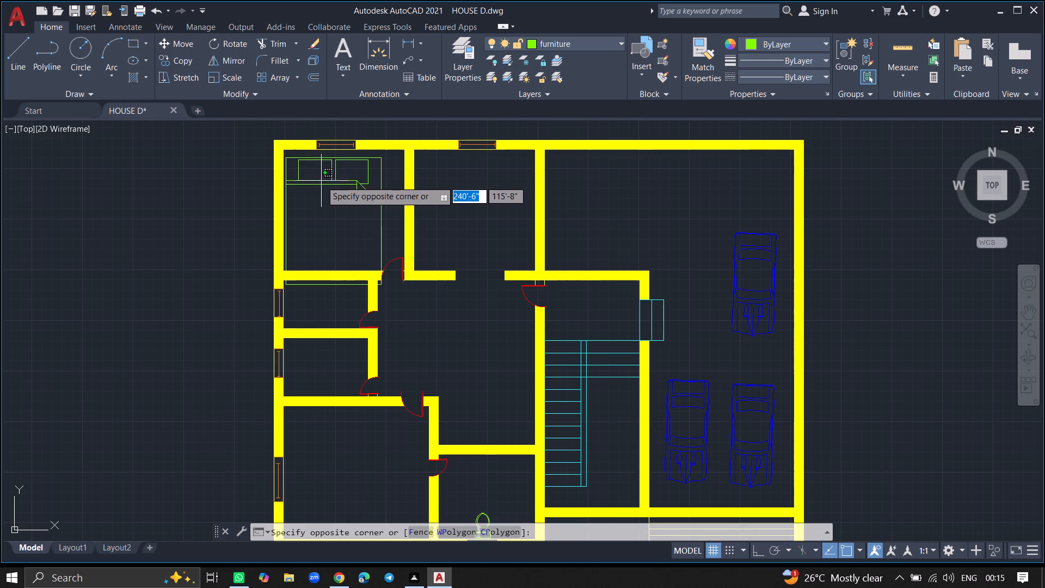
{"action": "left_click", "coordinate": [321, 186]}
{"action": "type", "text": "SC"}
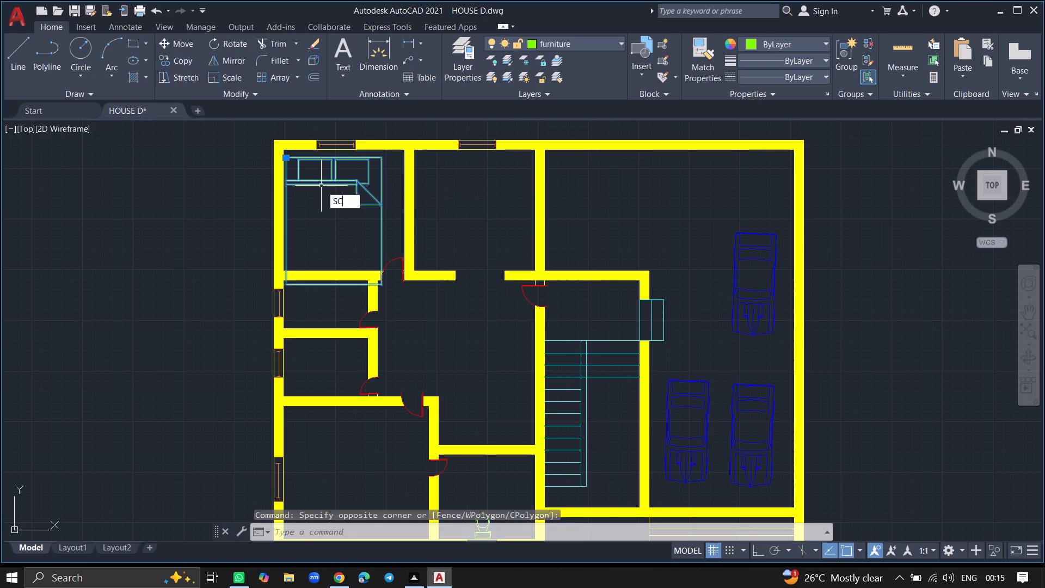
{"action": "key", "text": "Return"}
{"action": "left_click", "coordinate": [321, 186]}
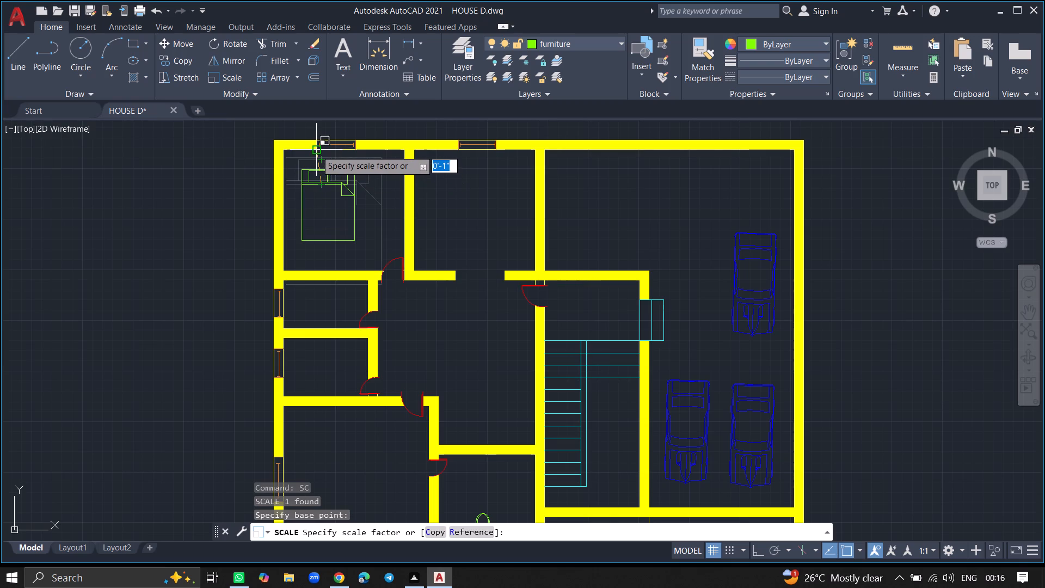
{"action": "left_click", "coordinate": [316, 150]}
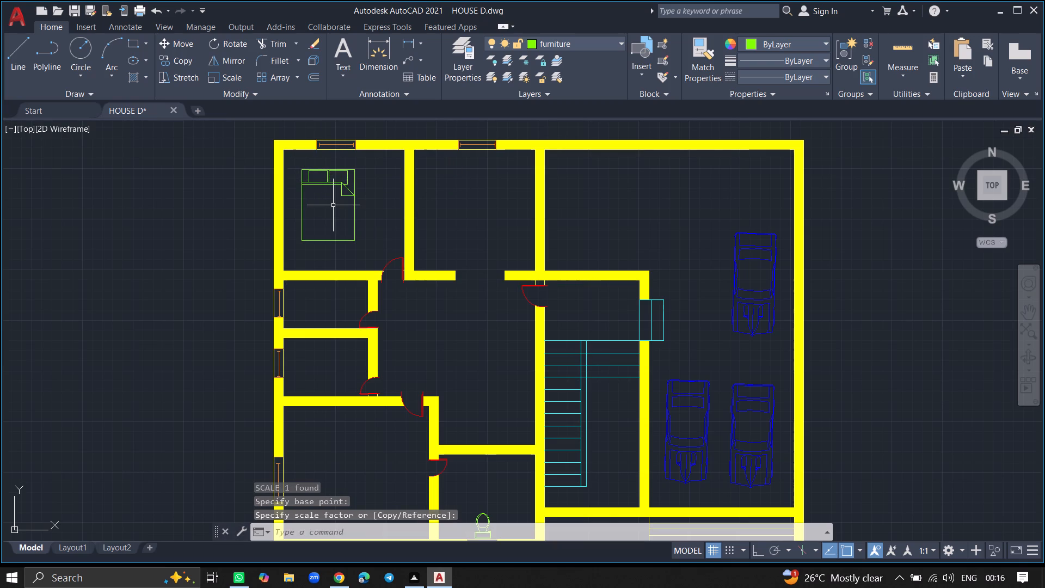
Draw a rectangle for a rug overlapping the queen bed's southeast corner, from mid-bed to past its foot, in the northwest bedroom.
{"action": "type", "text": "REC"}
{"action": "key", "text": "Return"}
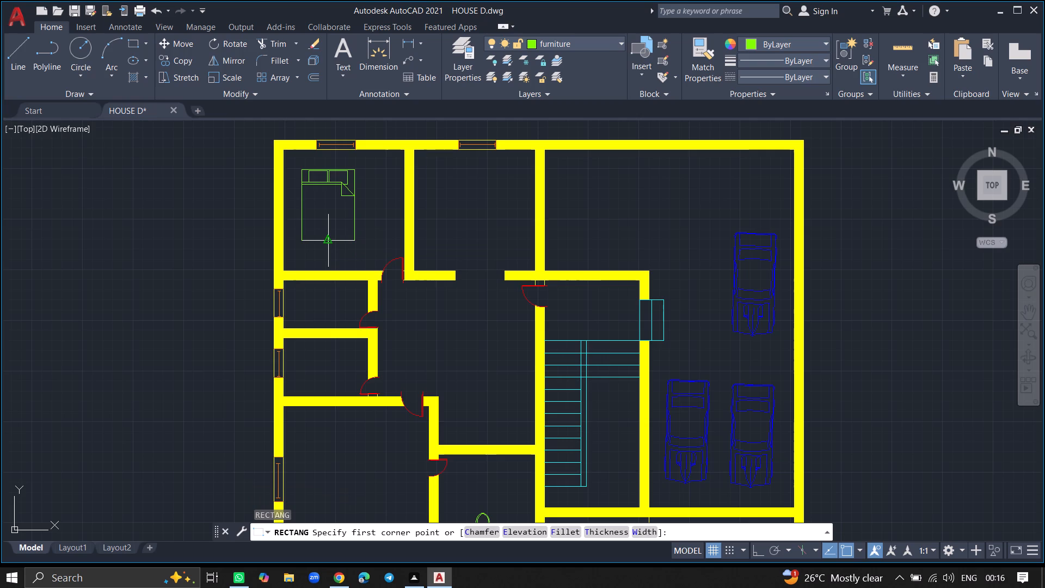
{"action": "left_click", "coordinate": [327, 206]}
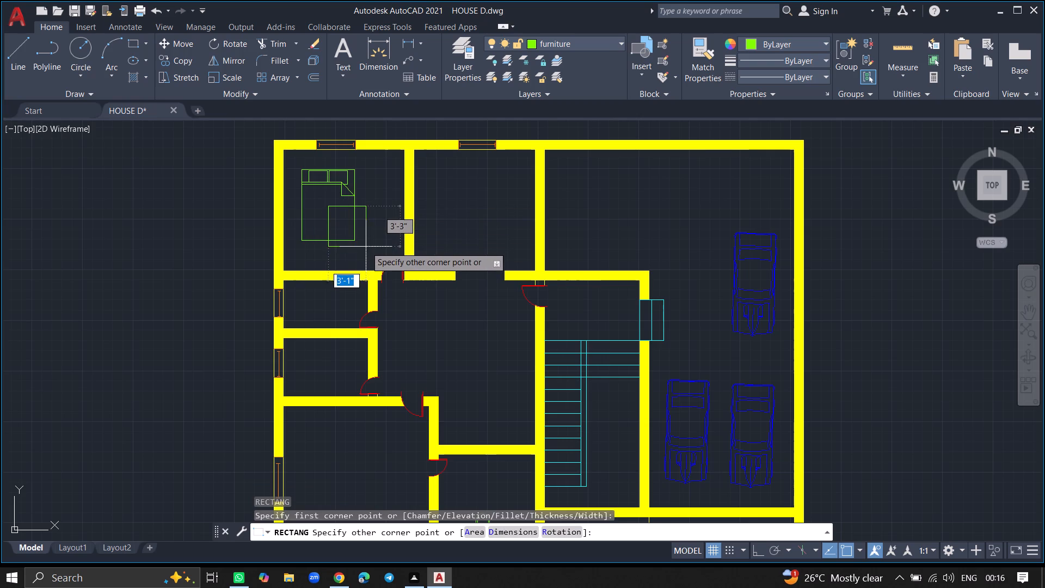
{"action": "left_click", "coordinate": [371, 255]}
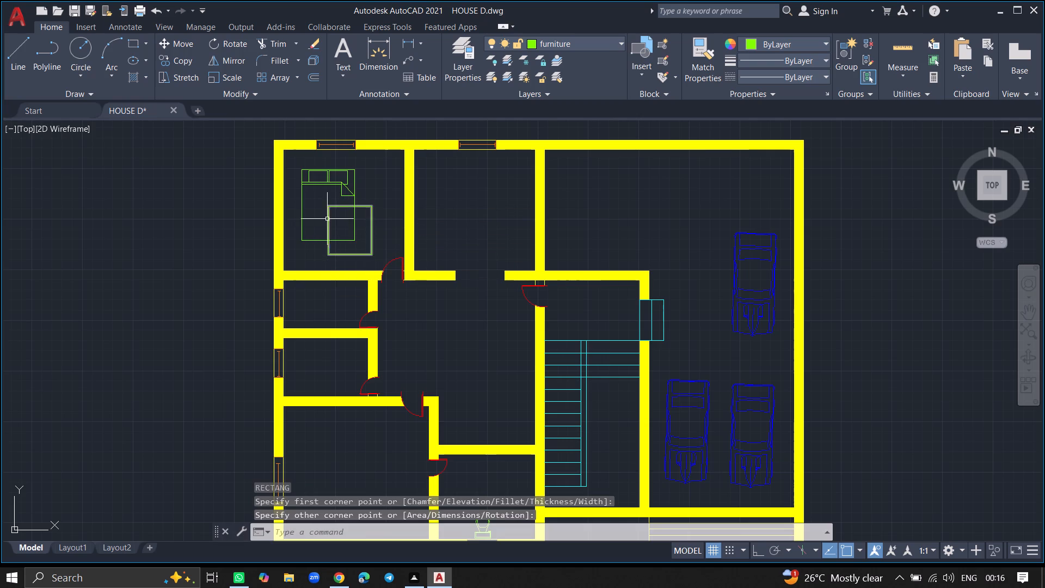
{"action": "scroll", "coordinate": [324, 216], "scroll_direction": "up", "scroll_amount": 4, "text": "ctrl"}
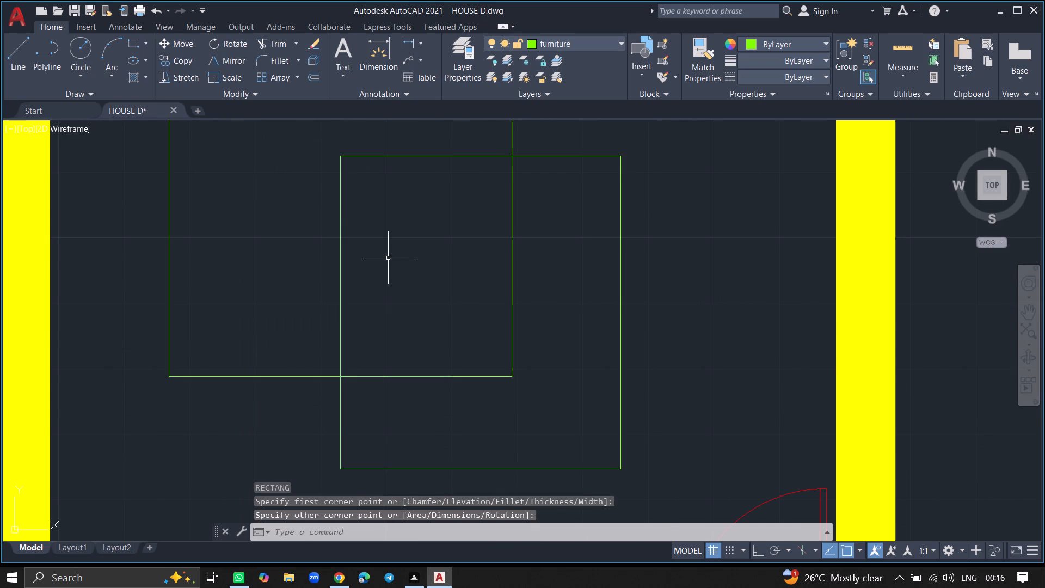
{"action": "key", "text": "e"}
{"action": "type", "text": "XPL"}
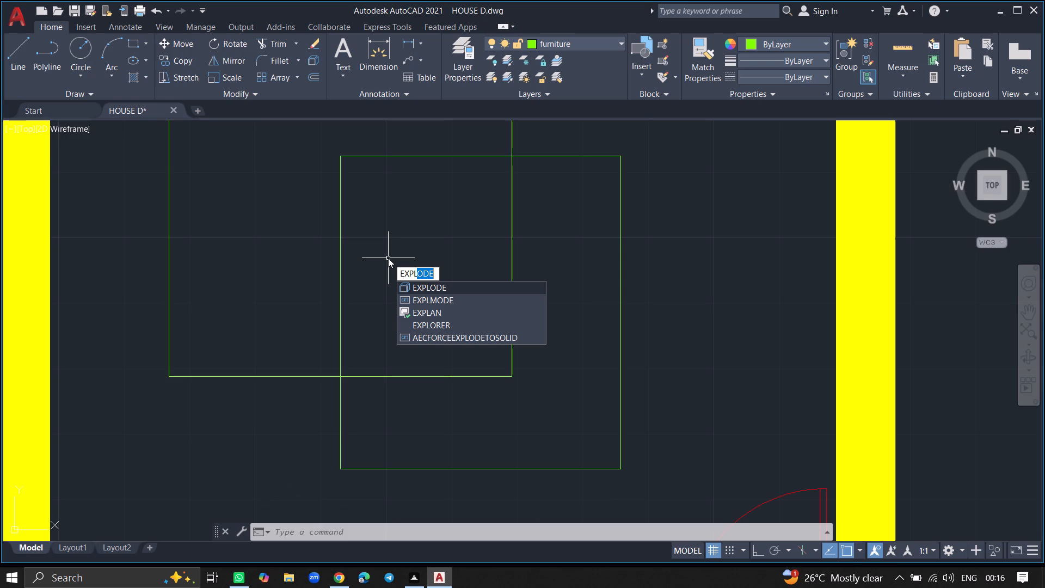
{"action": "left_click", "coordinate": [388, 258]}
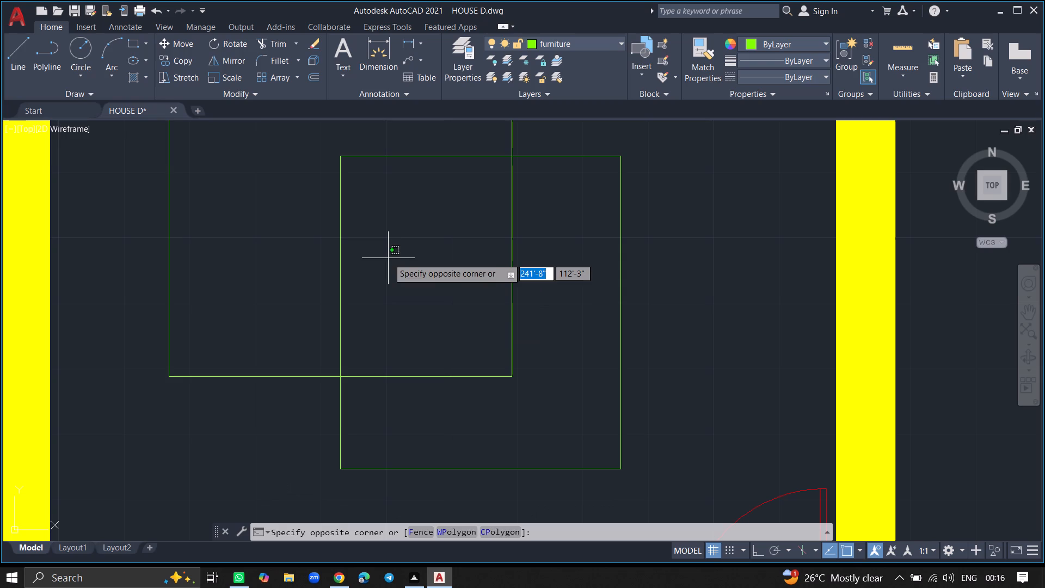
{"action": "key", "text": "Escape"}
Explode the rug rectangle overlapping the queen bed into separate lines.
{"action": "type", "text": "EX"}
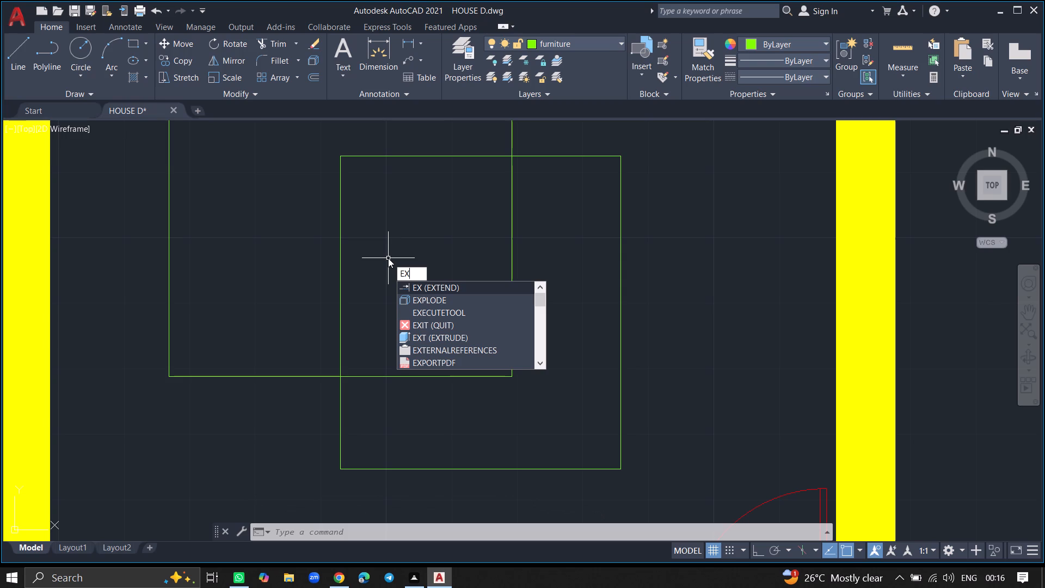
{"action": "left_click", "coordinate": [415, 297]}
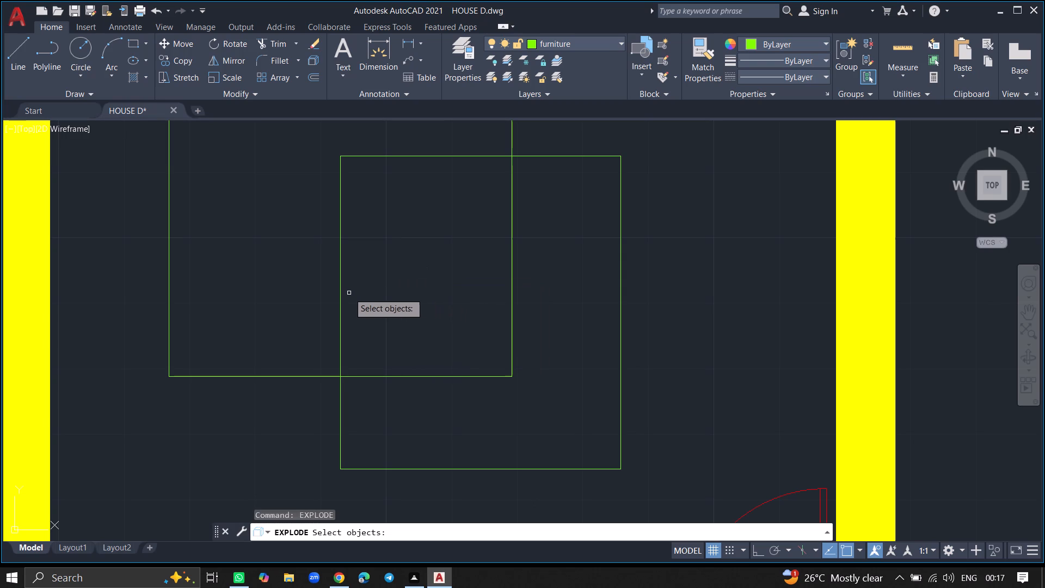
{"action": "left_click", "coordinate": [341, 293]}
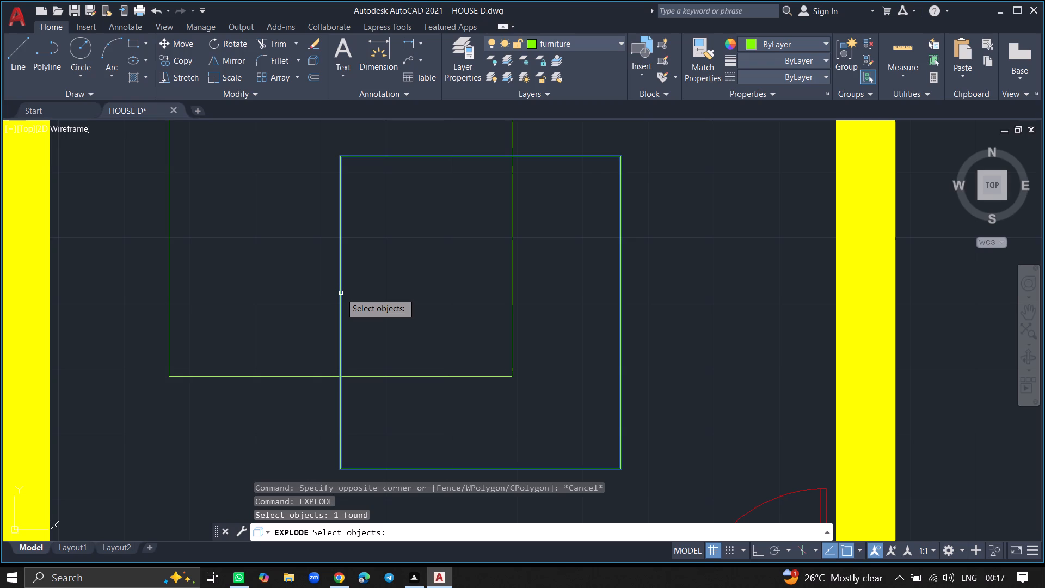
{"action": "key", "text": "Return"}
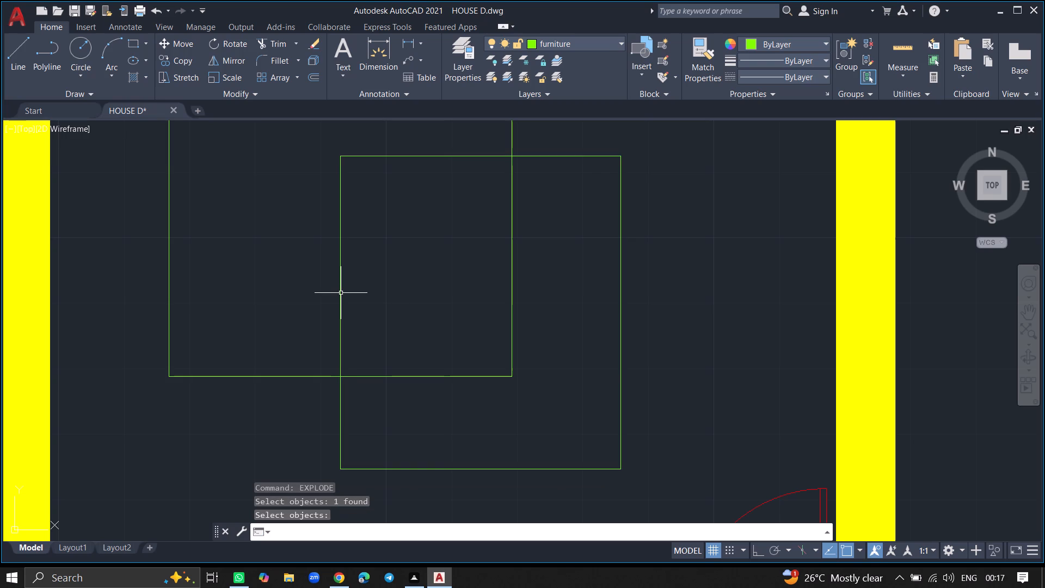
Trim away the portions of the rug rectangle's west and north edges that lie inside the bed outline.
{"action": "type", "text": "TRIM"}
{"action": "key", "text": "Return"}
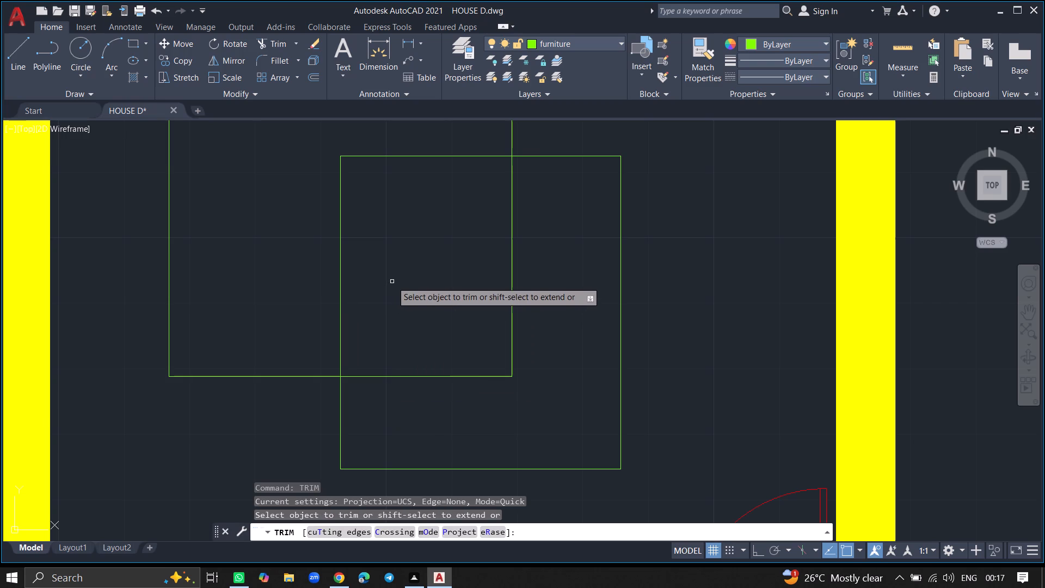
{"action": "left_click", "coordinate": [341, 268]}
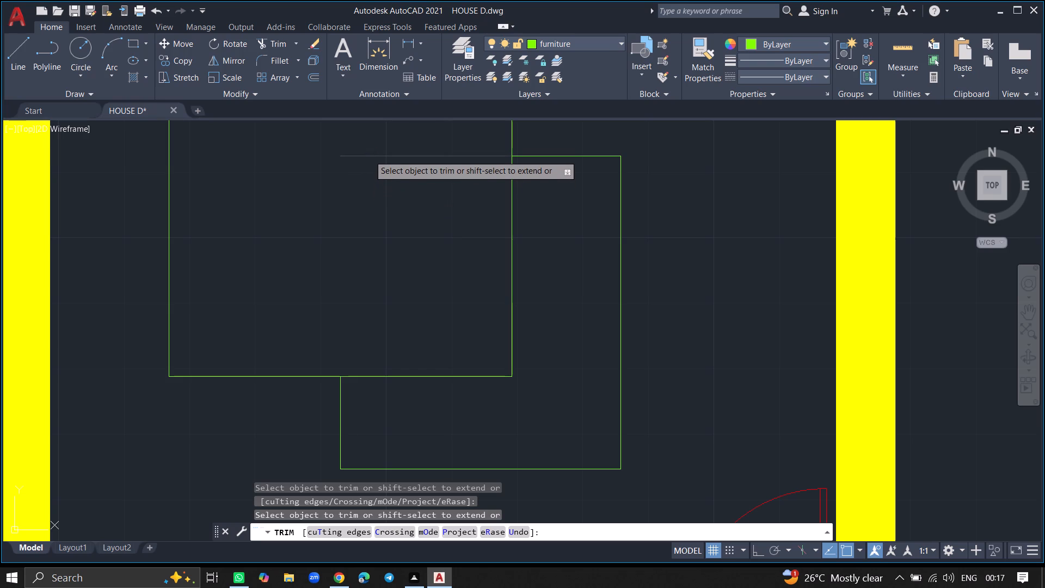
{"action": "left_click", "coordinate": [369, 155]}
{"action": "key", "text": "Return"}
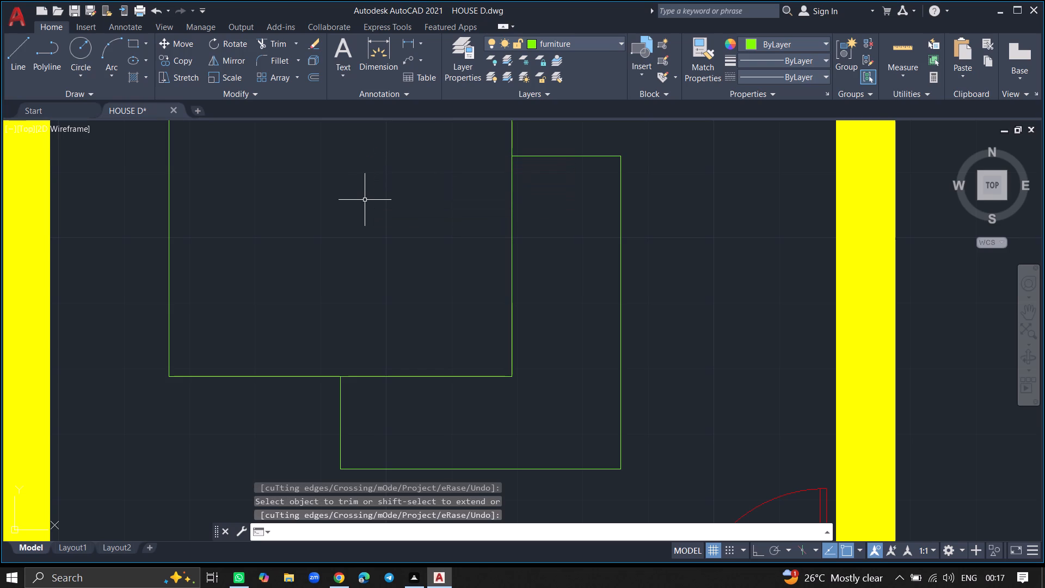
Copy the queen bed and its four rug lines from a point within the bed into the southwest bedroom.
{"action": "scroll", "coordinate": [365, 200], "scroll_direction": "down", "scroll_amount": 3, "text": "ctrl"}
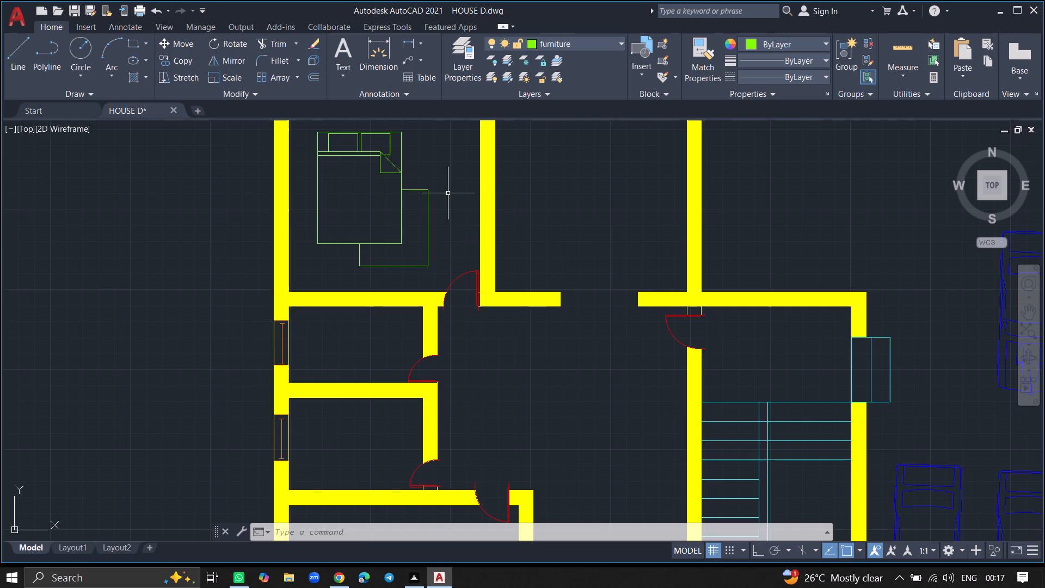
{"action": "scroll", "coordinate": [524, 178], "scroll_direction": "down", "scroll_amount": 2, "text": "ctrl"}
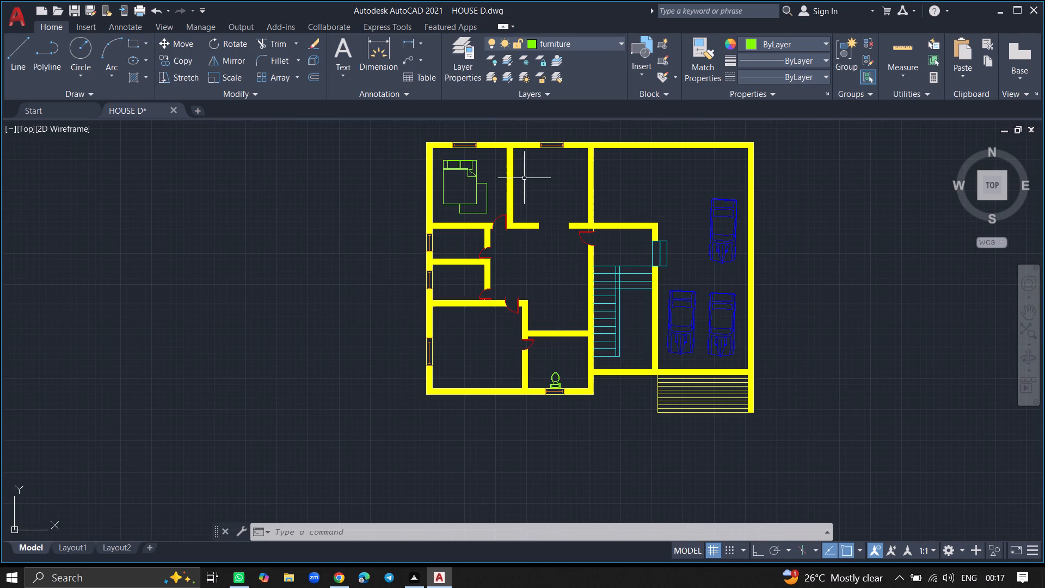
{"action": "scroll", "coordinate": [485, 162], "scroll_direction": "up", "scroll_amount": 2, "text": "ctrl"}
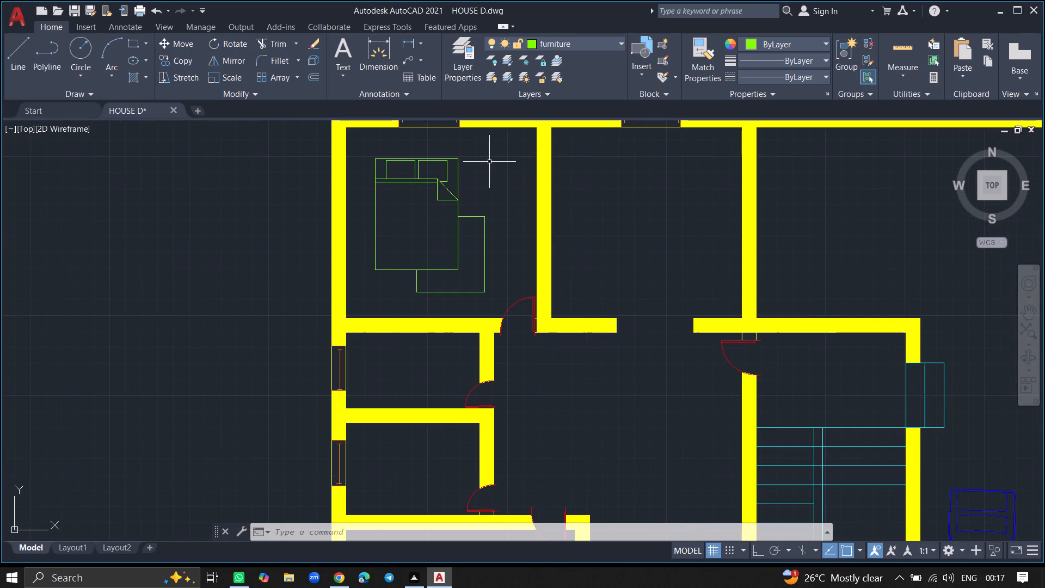
{"action": "left_click", "coordinate": [489, 162]}
{"action": "left_click", "coordinate": [394, 258]}
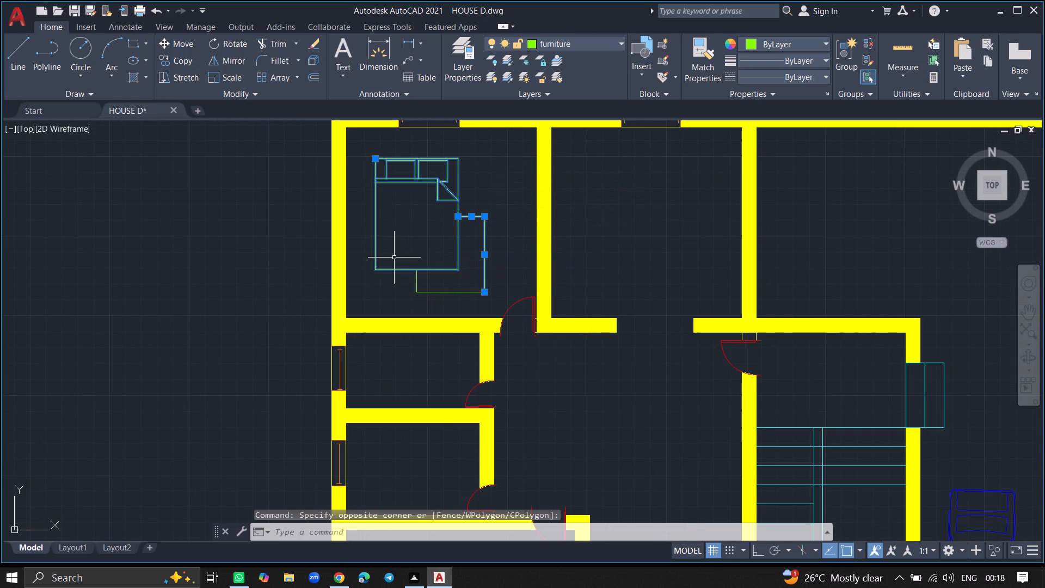
{"action": "left_click", "coordinate": [488, 199]}
{"action": "left_click", "coordinate": [386, 310]}
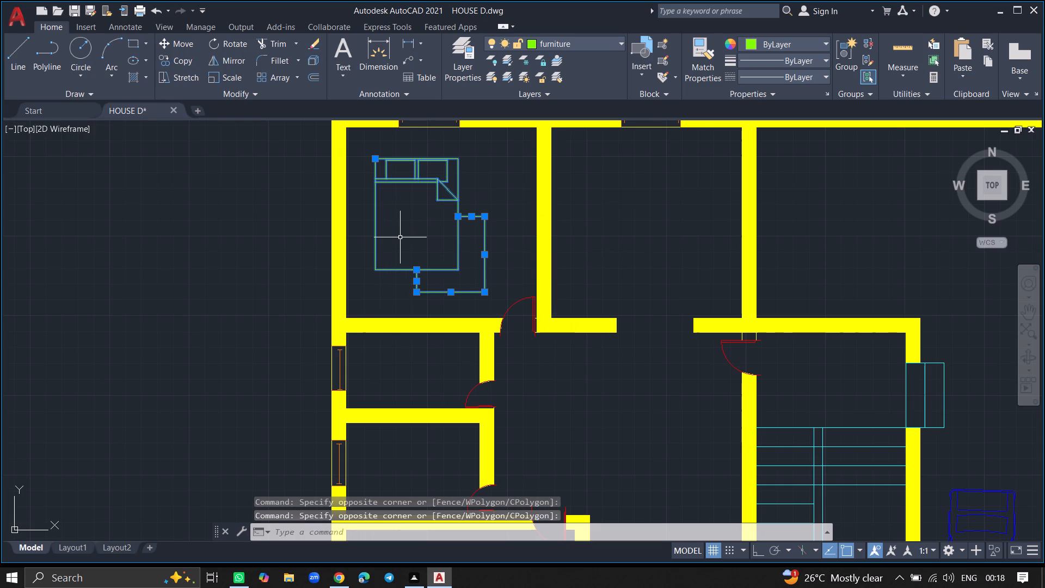
{"action": "type", "text": "COPY"}
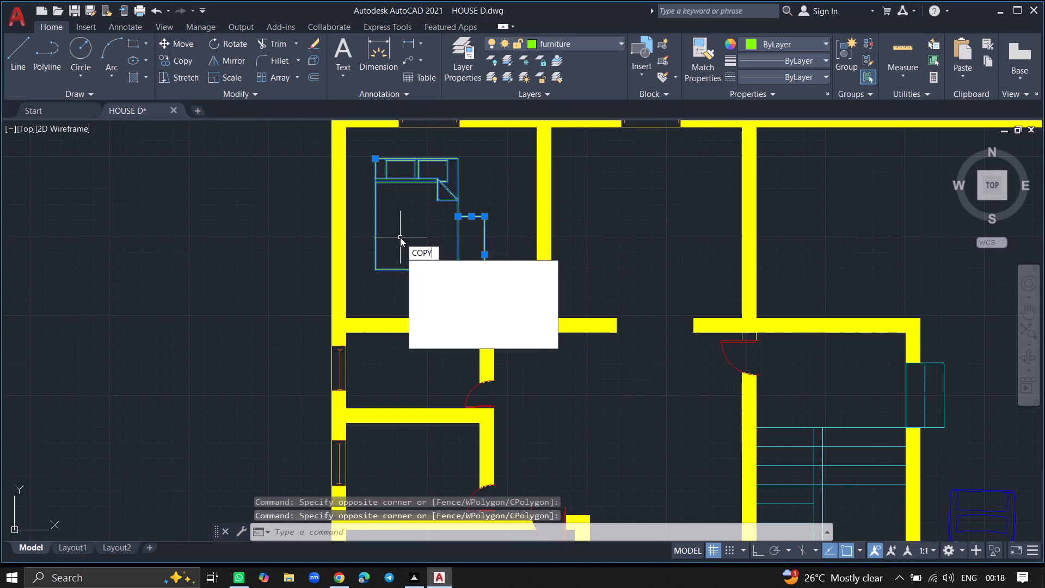
{"action": "key", "text": "Return"}
{"action": "left_click", "coordinate": [418, 228]}
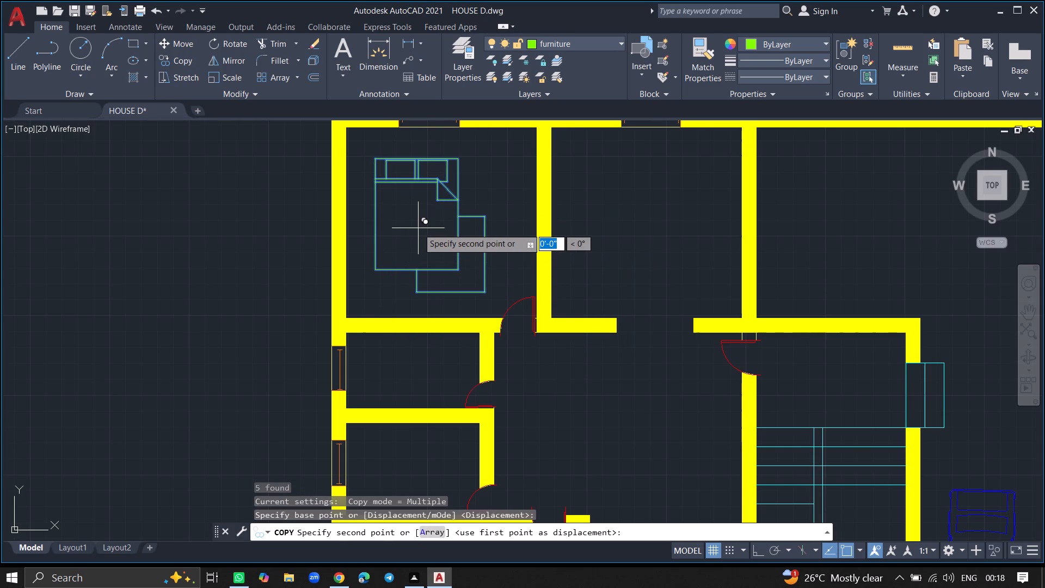
{"action": "scroll", "coordinate": [404, 326], "scroll_direction": "down", "scroll_amount": 3, "text": "ctrl"}
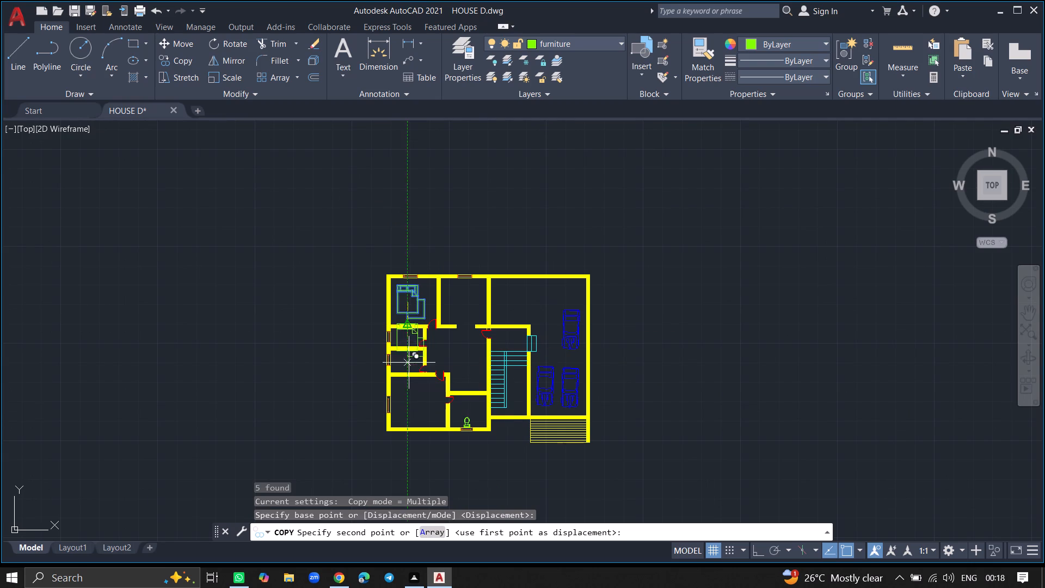
{"action": "scroll", "coordinate": [411, 407], "scroll_direction": "up", "scroll_amount": 4, "text": "ctrl"}
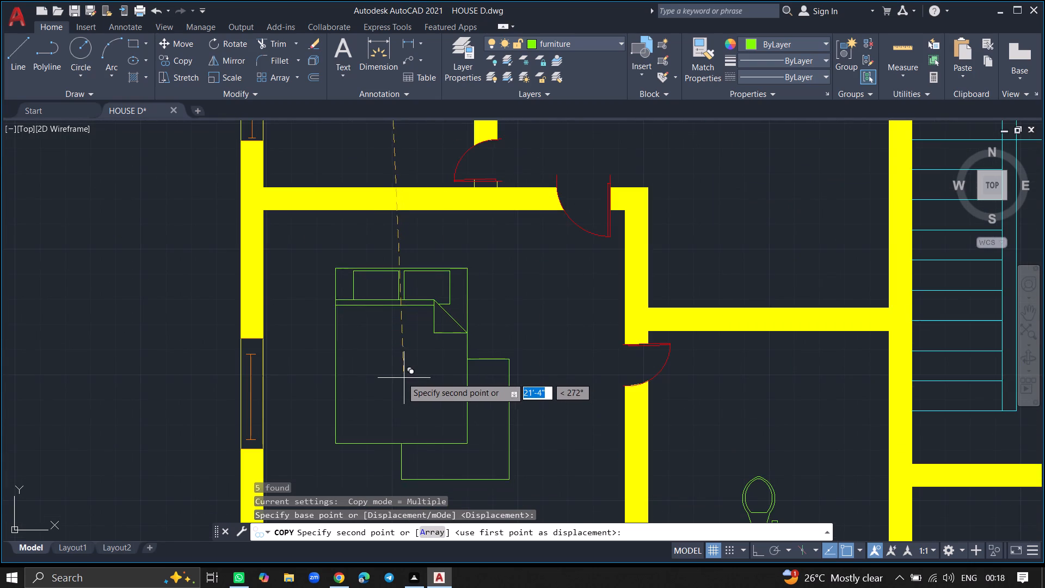
{"action": "left_click", "coordinate": [385, 384]}
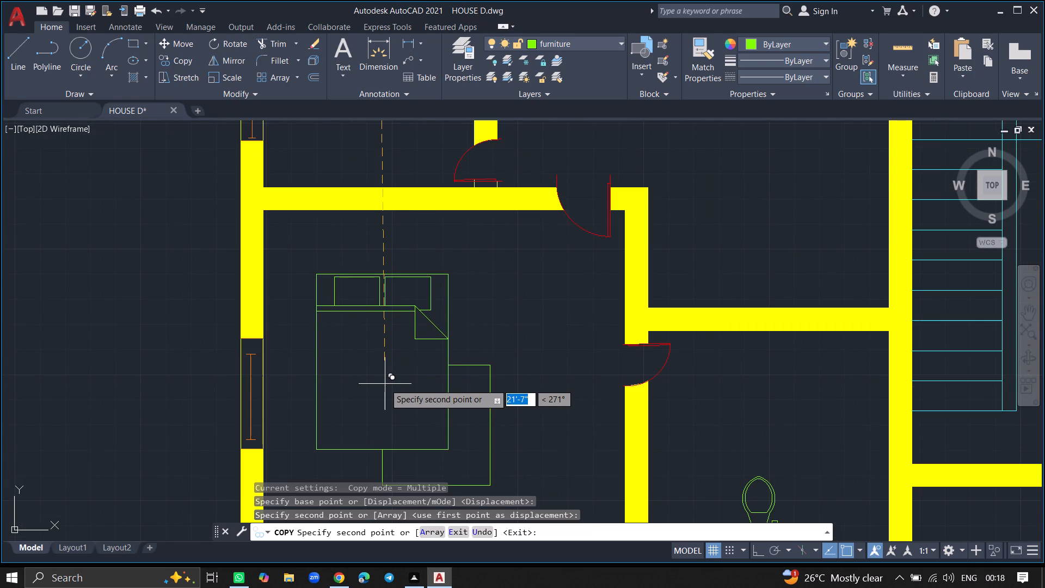
{"action": "key", "text": "Escape"}
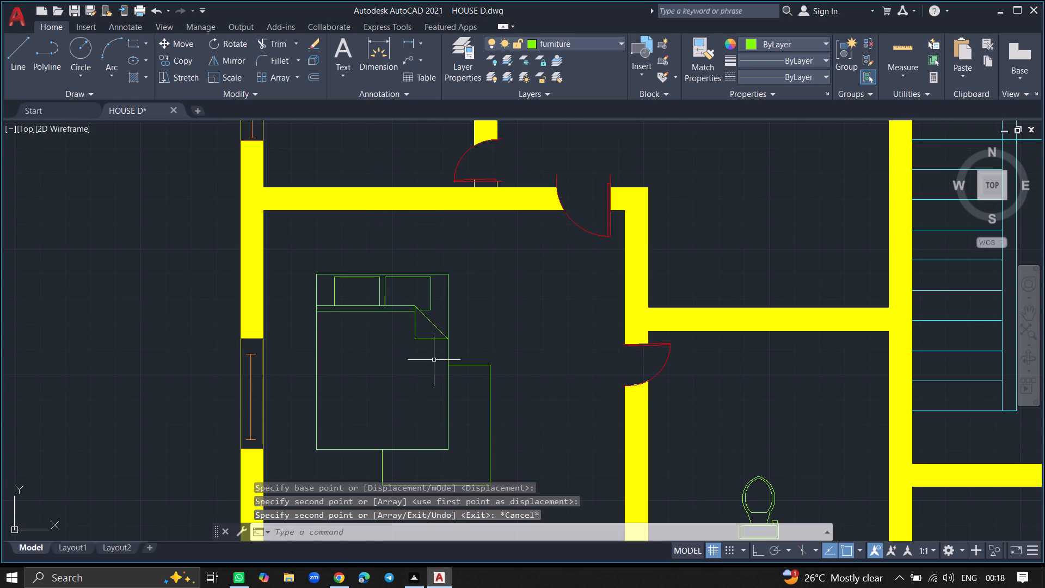
Rotate the copied queen bed and its four rug lines 180 degrees about a point inside the bed in the southwest bedroom.
{"action": "left_click", "coordinate": [494, 305]}
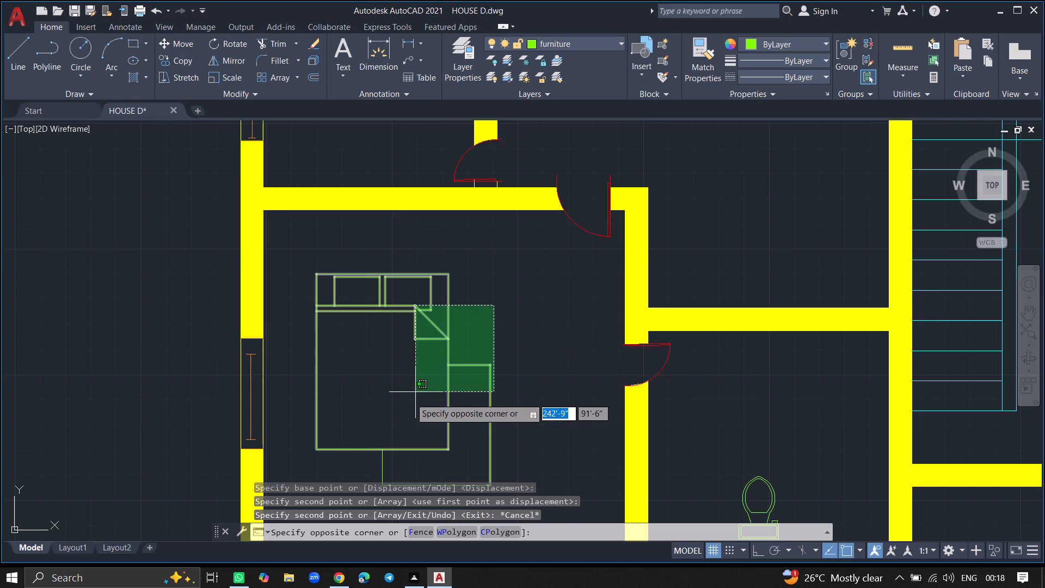
{"action": "key", "text": "Escape"}
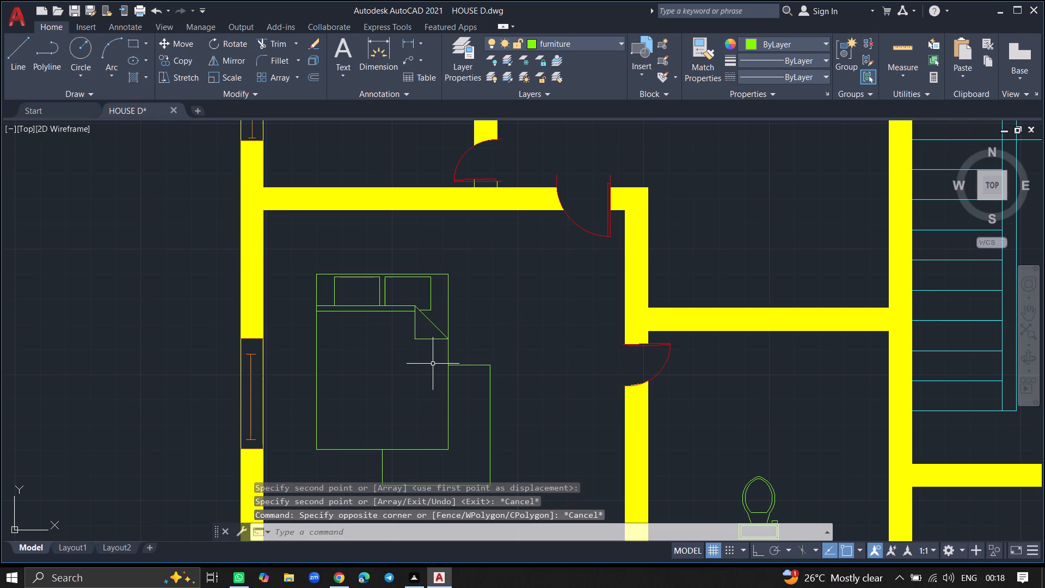
{"action": "left_click", "coordinate": [449, 351]}
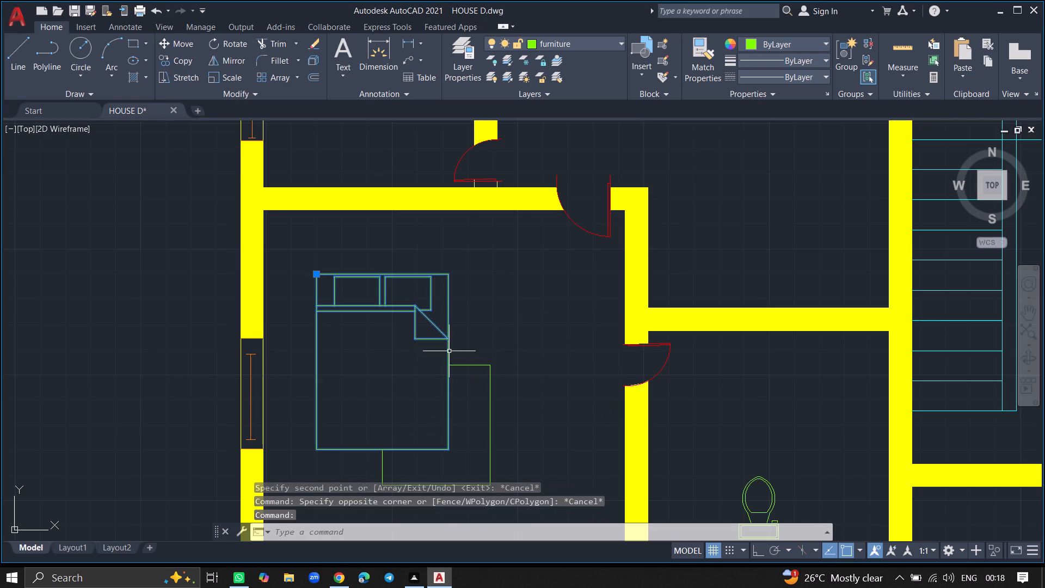
{"action": "left_click", "coordinate": [467, 365]}
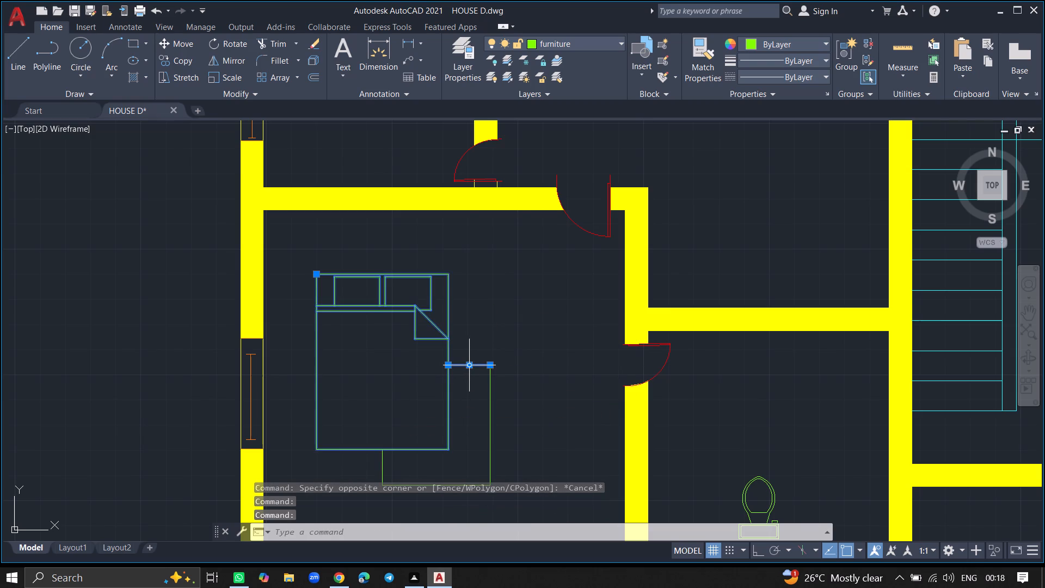
{"action": "scroll", "coordinate": [466, 339], "scroll_direction": "down", "scroll_amount": 3, "text": "ctrl"}
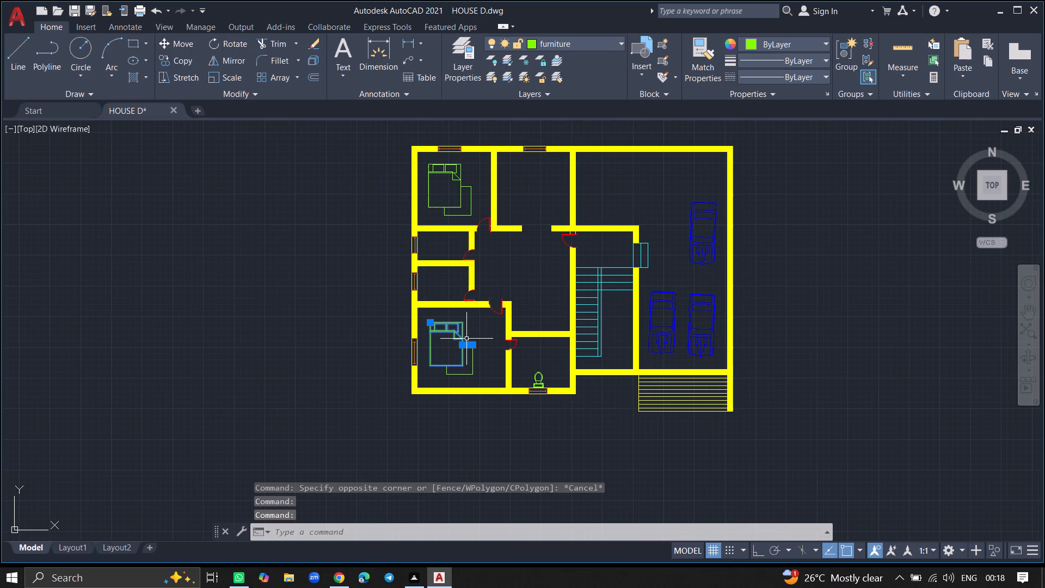
{"action": "left_click", "coordinate": [472, 365]}
{"action": "scroll", "coordinate": [454, 384], "scroll_direction": "up", "scroll_amount": 3, "text": "ctrl"}
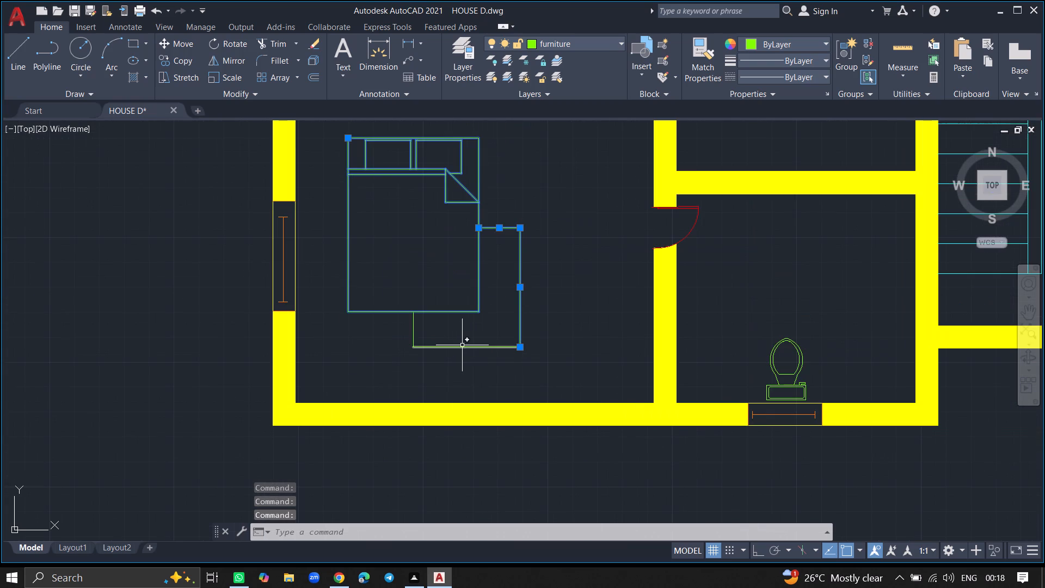
{"action": "left_click", "coordinate": [463, 347]}
{"action": "left_click", "coordinate": [412, 332]}
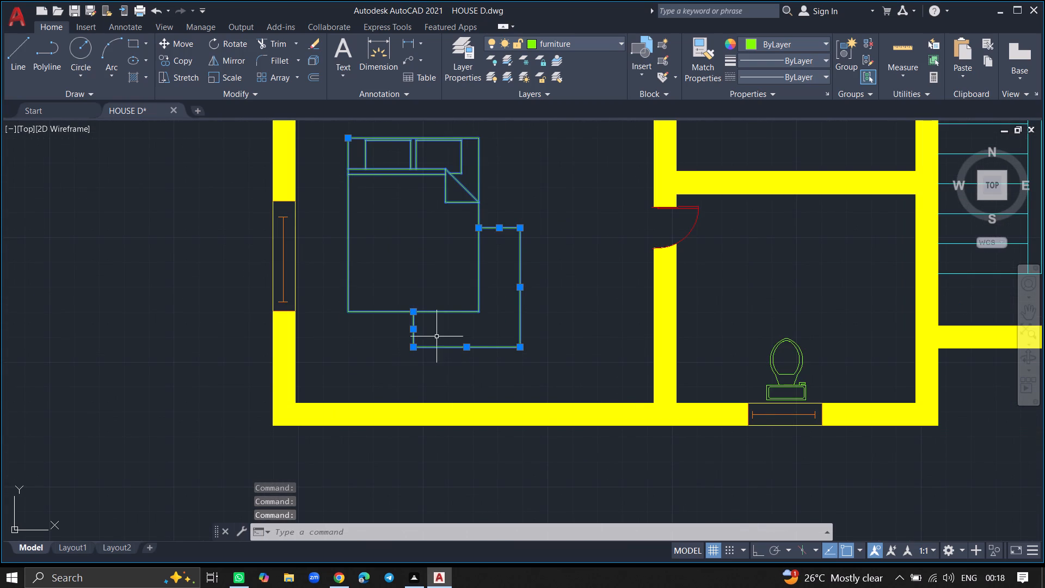
{"action": "type", "text": "RO"}
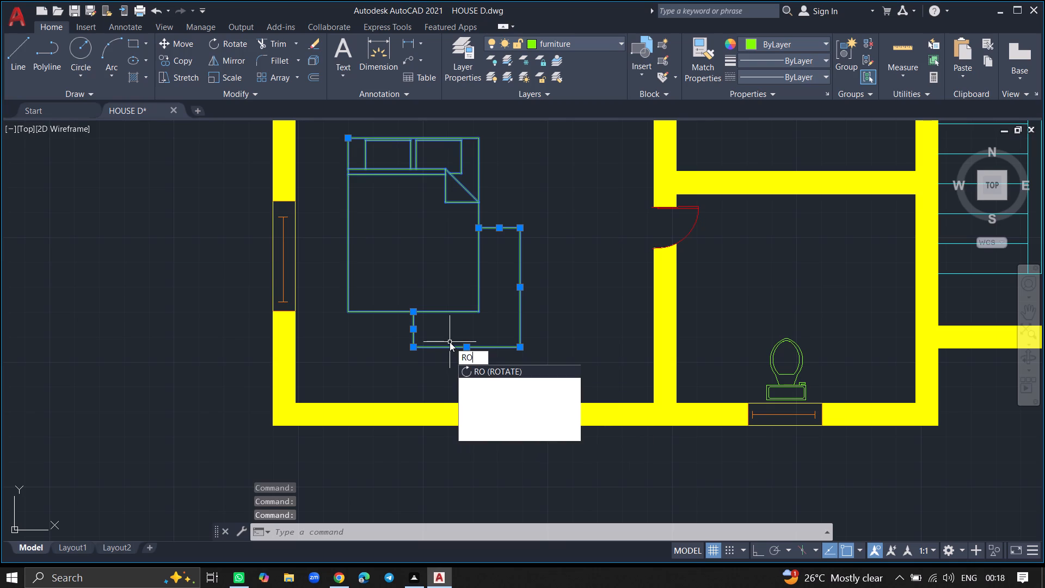
{"action": "left_click", "coordinate": [474, 367]}
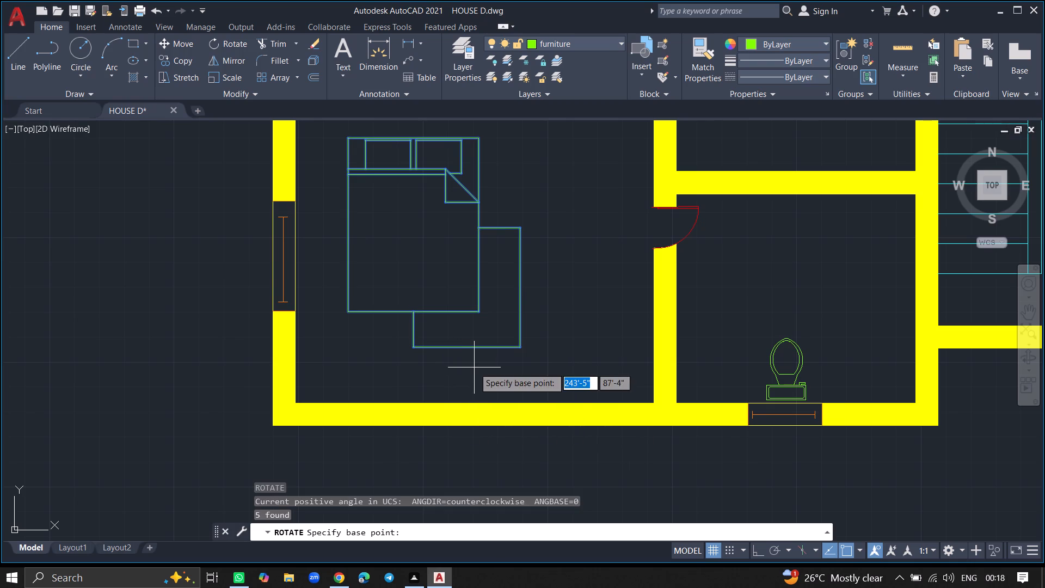
{"action": "left_click", "coordinate": [440, 268]}
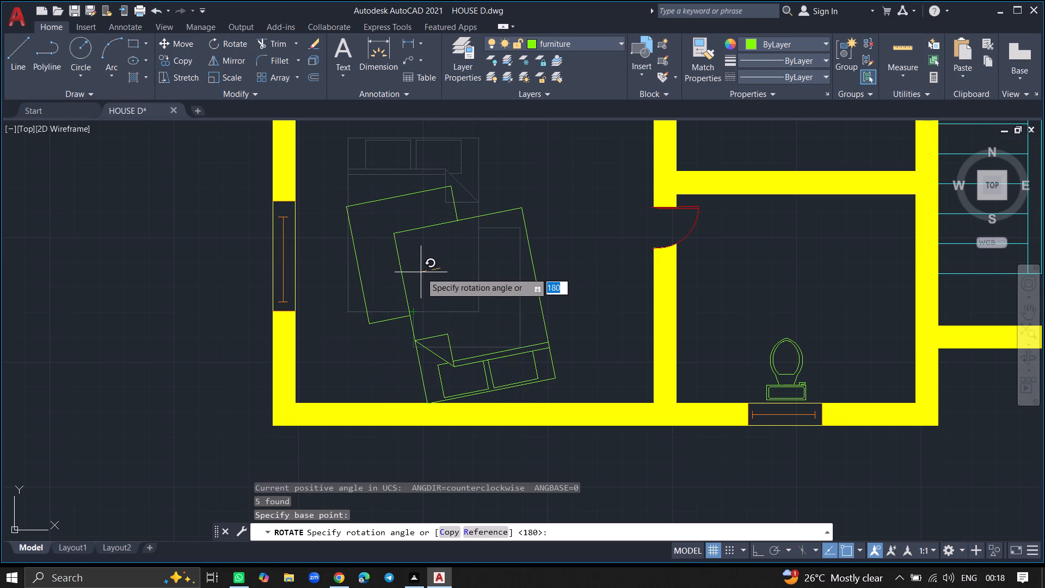
{"action": "key", "text": "F8"}
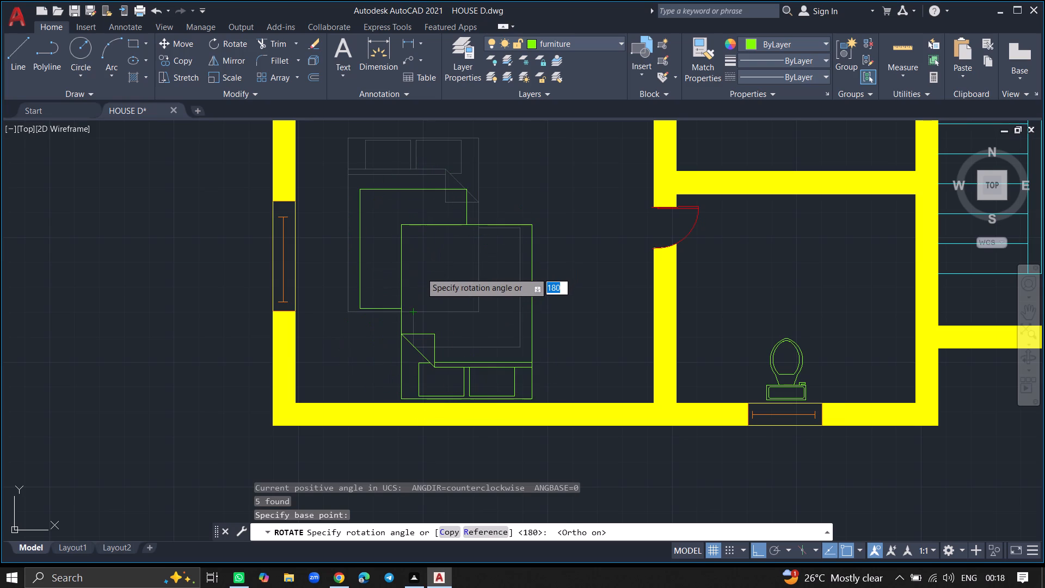
{"action": "left_click", "coordinate": [421, 272]}
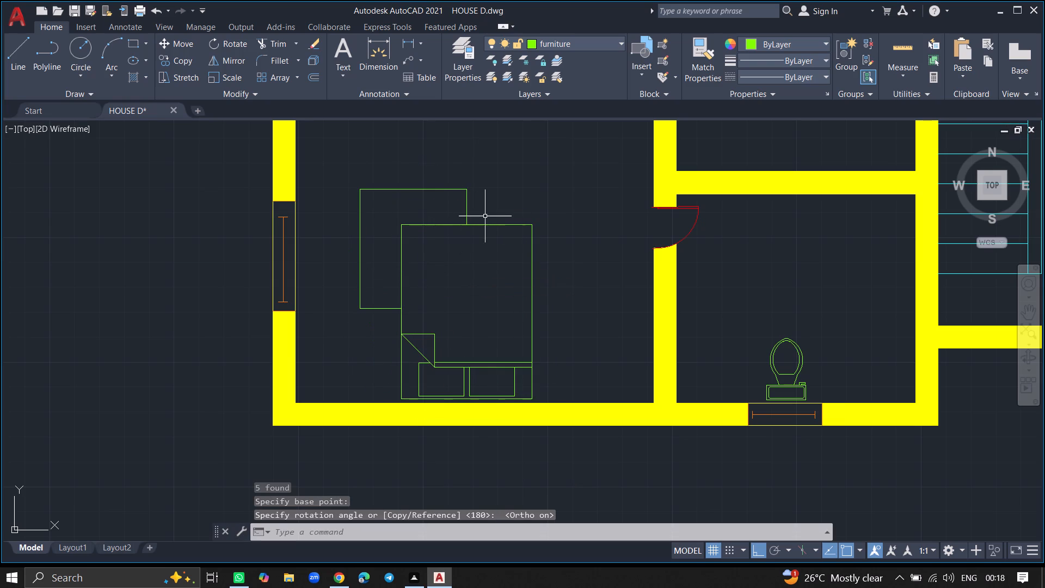
Move the southwest bedroom's queen bed and its four rug lines about 1'-6" straight north, away from the south wall.
{"action": "left_click", "coordinate": [485, 225]}
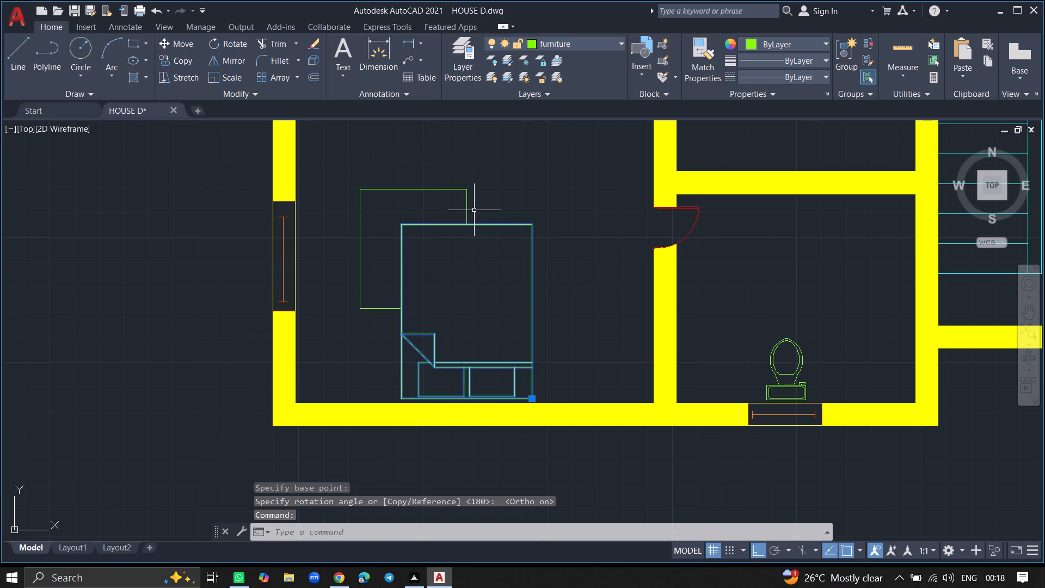
{"action": "left_click", "coordinate": [466, 206]}
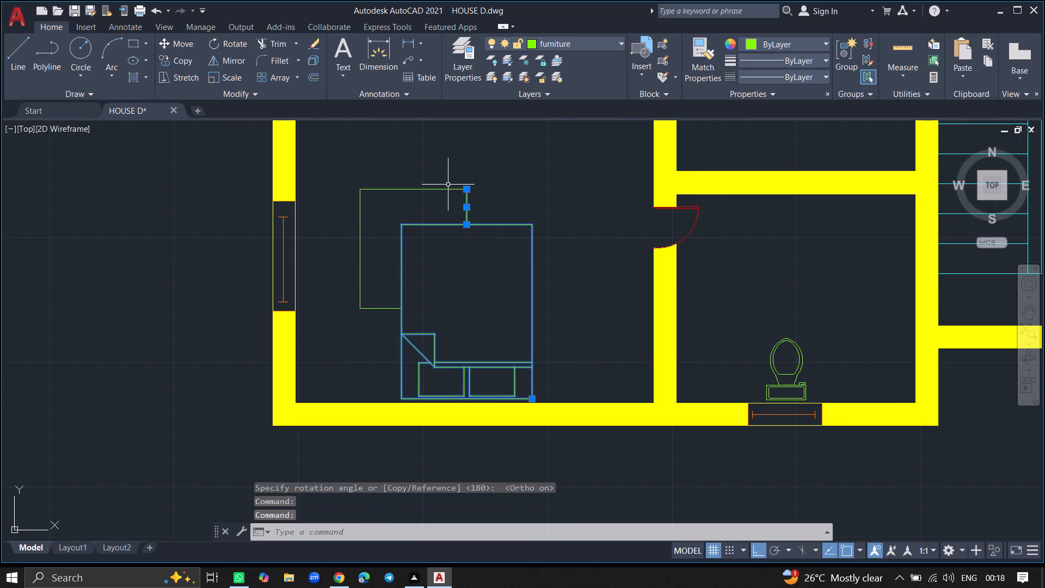
{"action": "left_click", "coordinate": [448, 188]}
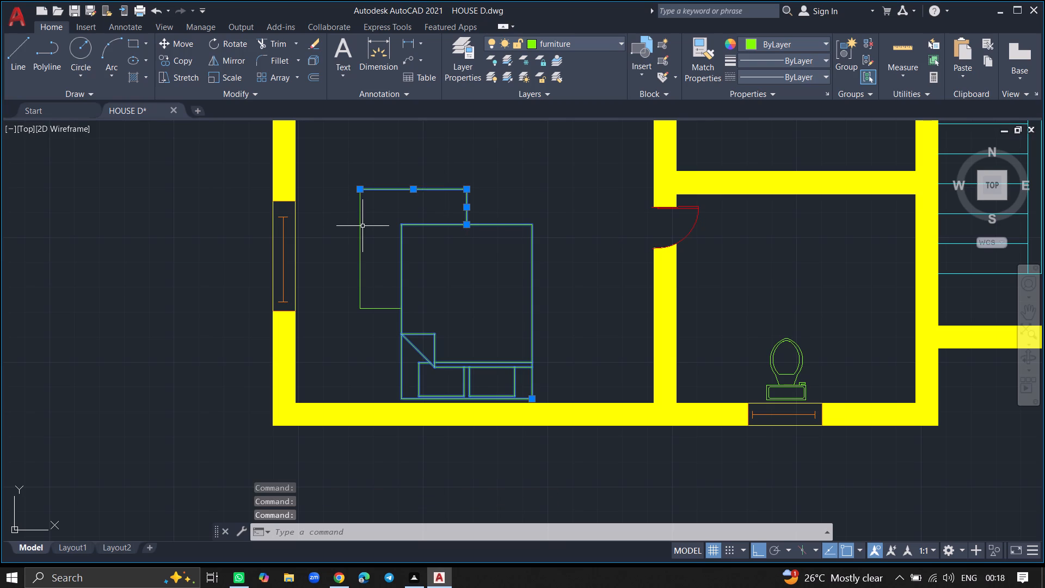
{"action": "left_click", "coordinate": [361, 226]}
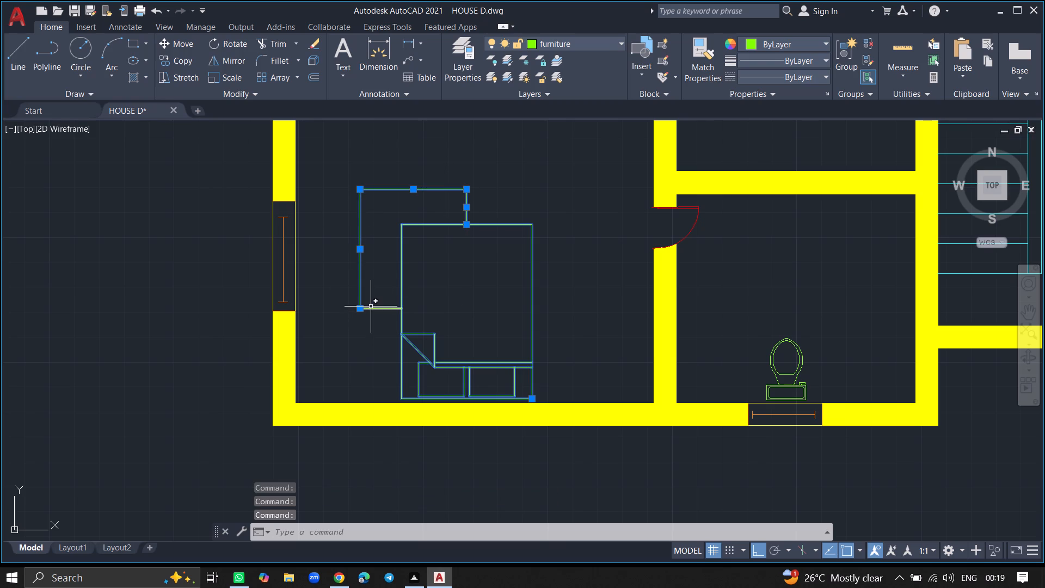
{"action": "left_click", "coordinate": [371, 307]}
{"action": "left_click", "coordinate": [369, 332]}
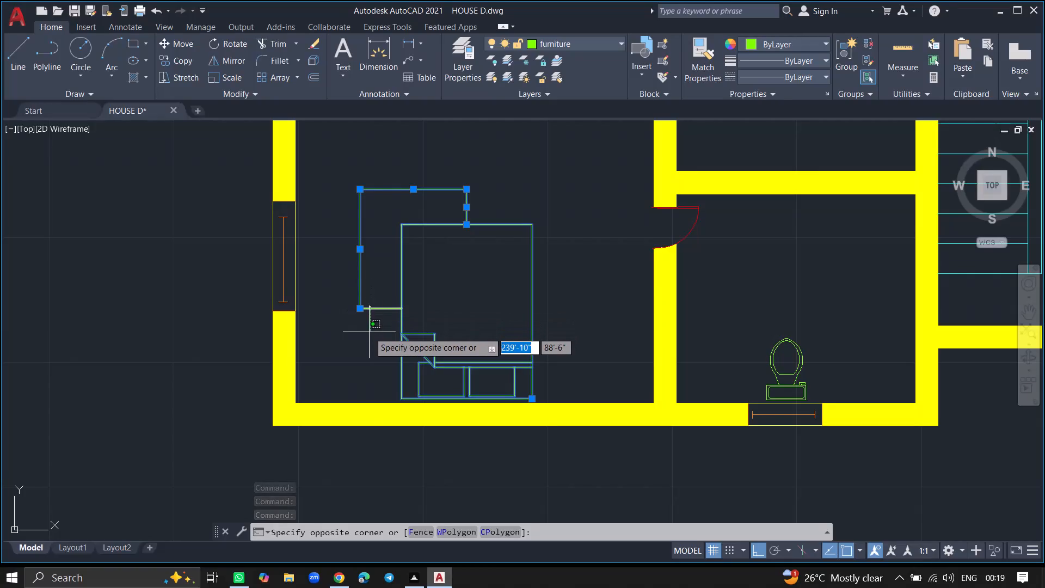
{"action": "type", "text": "MO"}
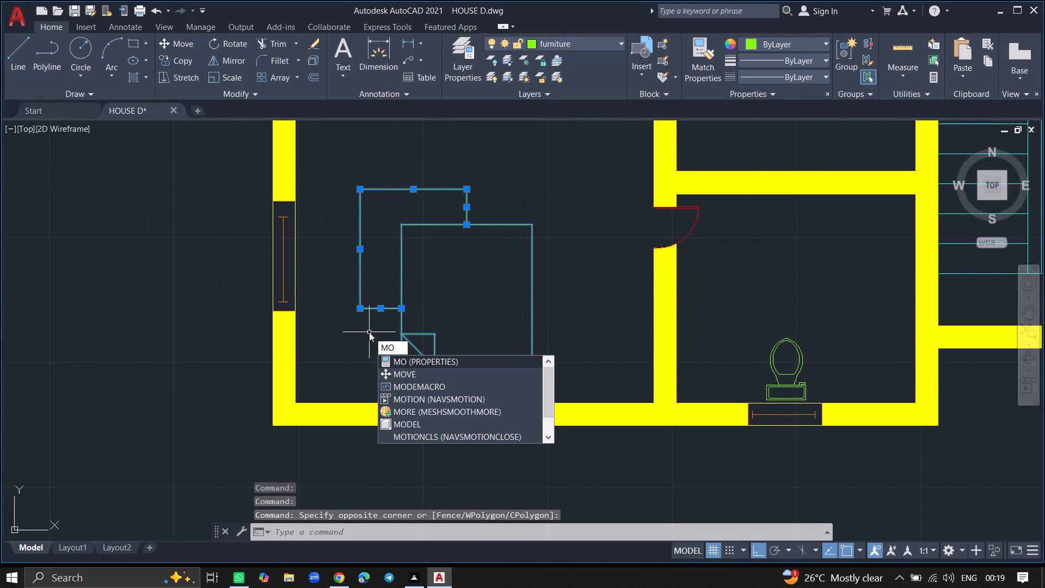
{"action": "type", "text": "VE"}
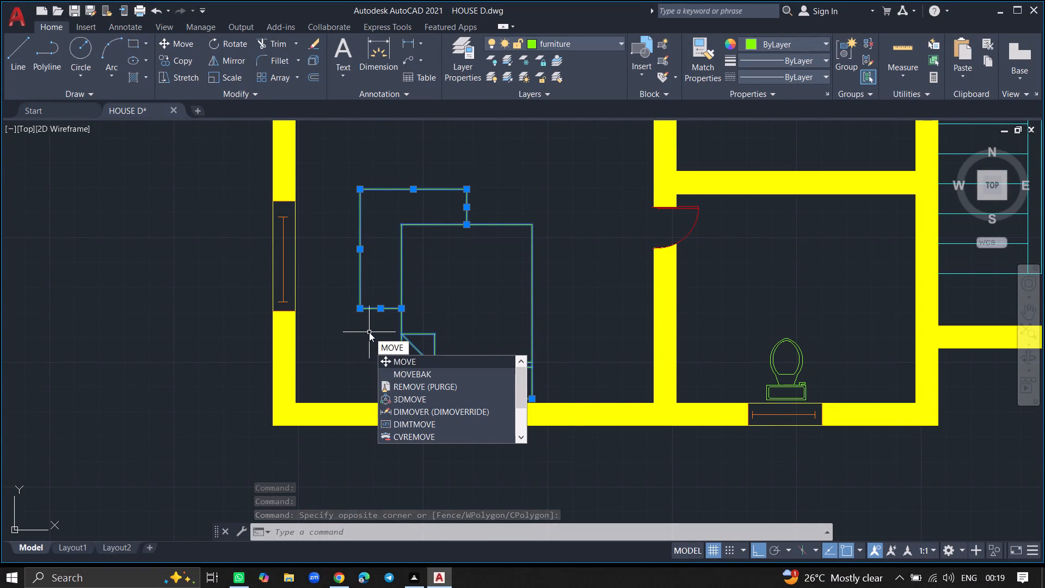
{"action": "left_click", "coordinate": [393, 358]}
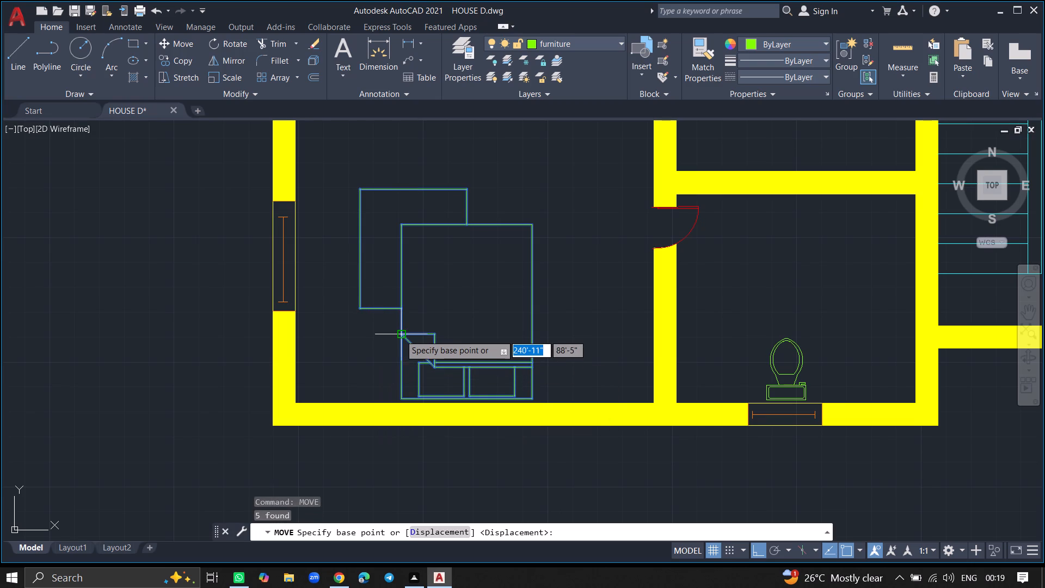
{"action": "left_click", "coordinate": [400, 335]}
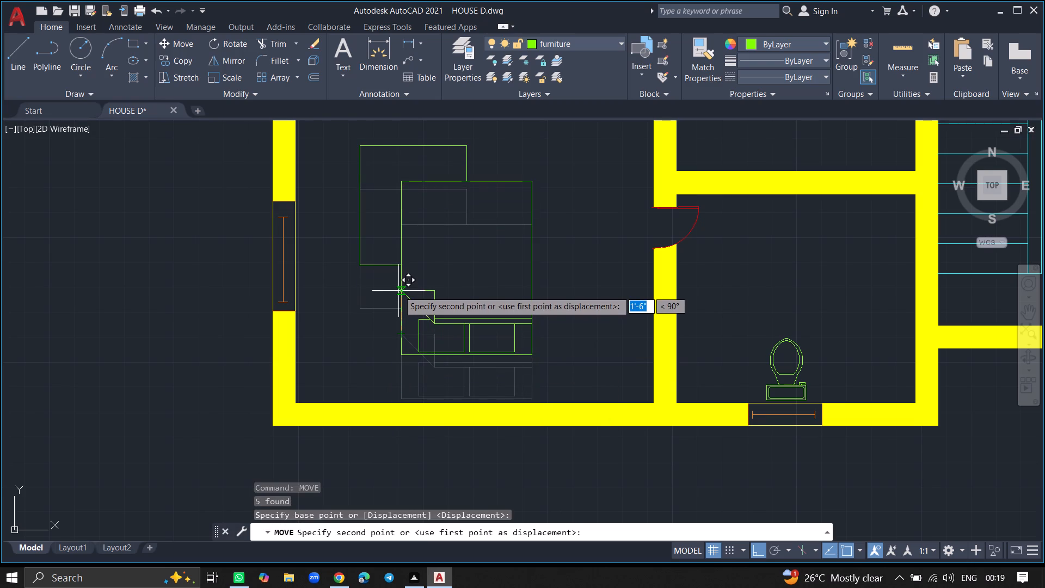
{"action": "left_click", "coordinate": [398, 291]}
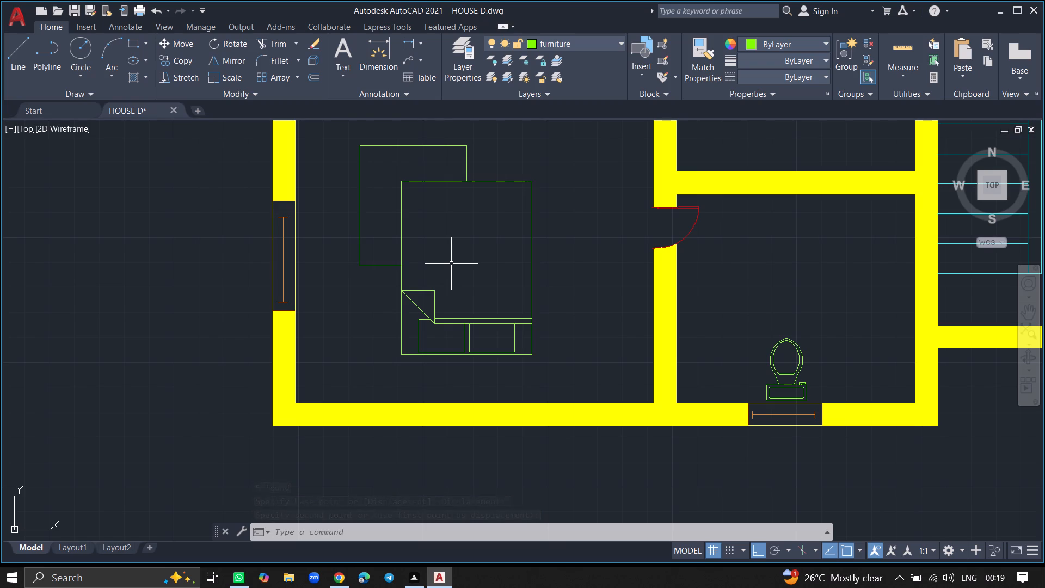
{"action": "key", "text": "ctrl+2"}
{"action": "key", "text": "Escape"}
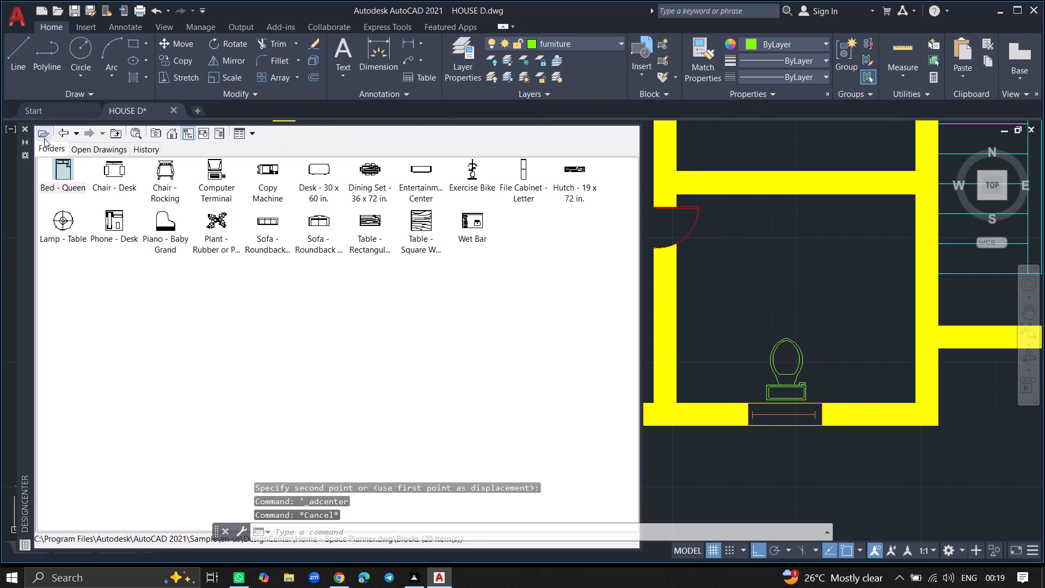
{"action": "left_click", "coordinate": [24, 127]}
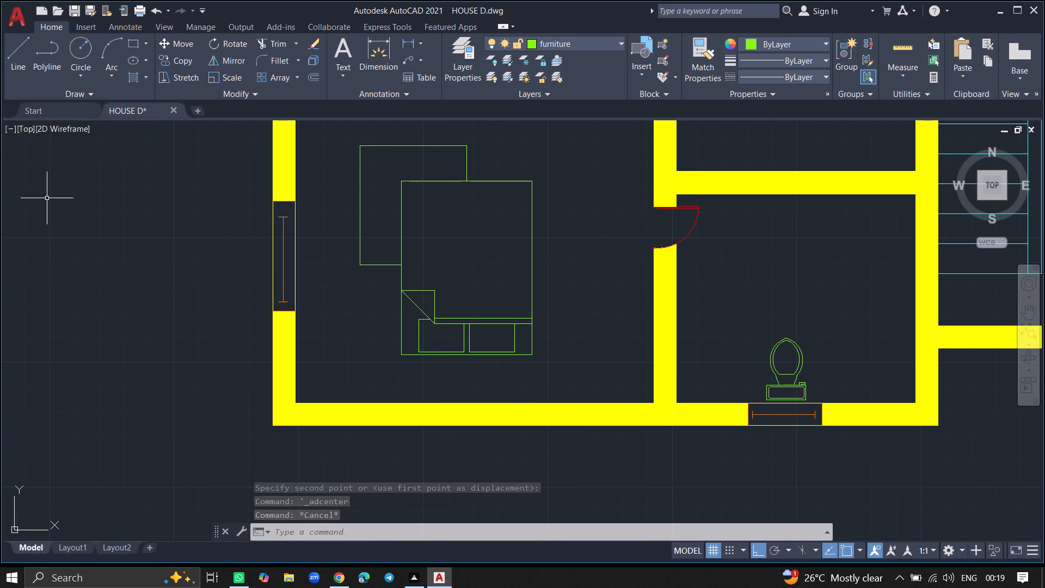
Save the HOUSE D drawing.
{"action": "key", "text": "ctrl+s"}
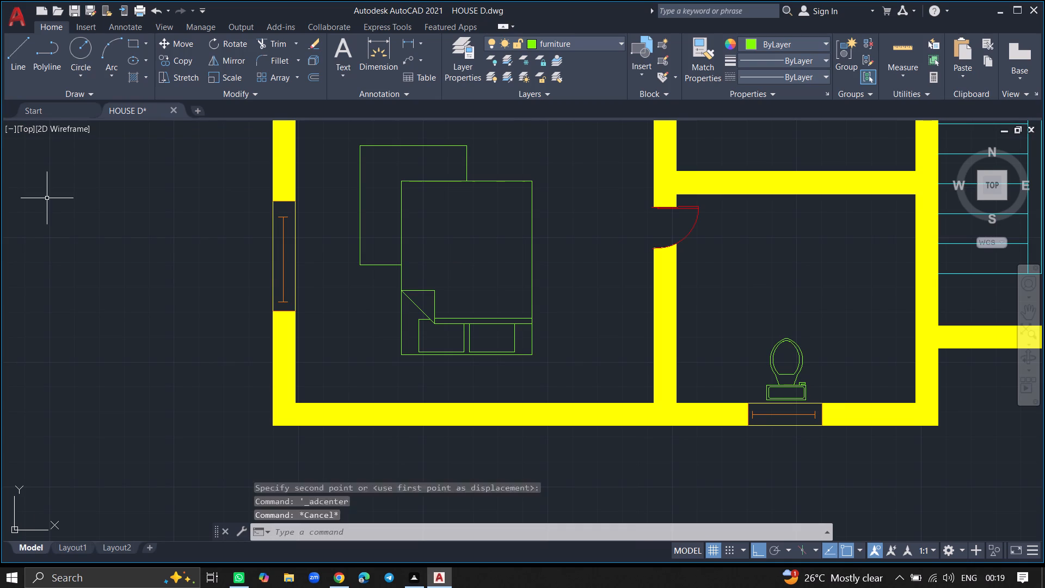
{"action": "key", "text": "ctrl+s"}
{"action": "key", "text": "ctrl+s"}
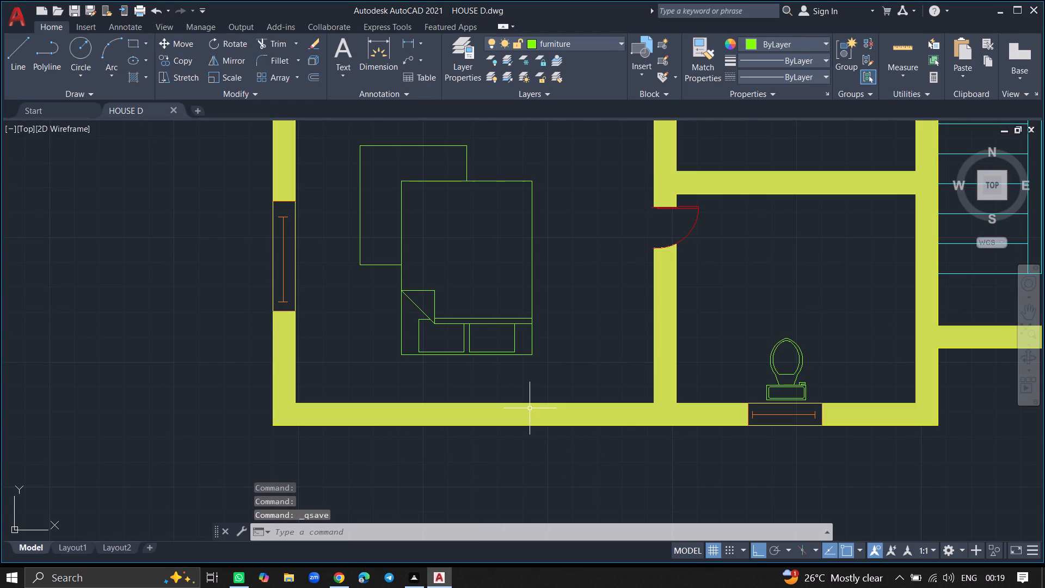
Insert the Sofa - Roundback 7 ft. block from the DesignCenter's Home - Space Planner blocks, just south of the floor plan.
{"action": "scroll", "coordinate": [495, 363], "scroll_direction": "down", "scroll_amount": 3, "text": "ctrl"}
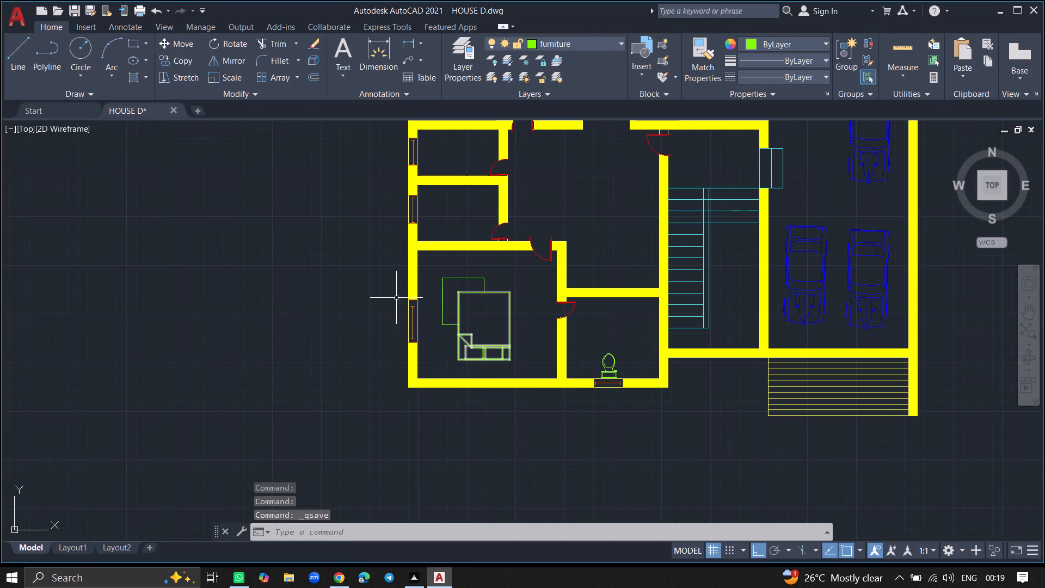
{"action": "key", "text": "ctrl+2"}
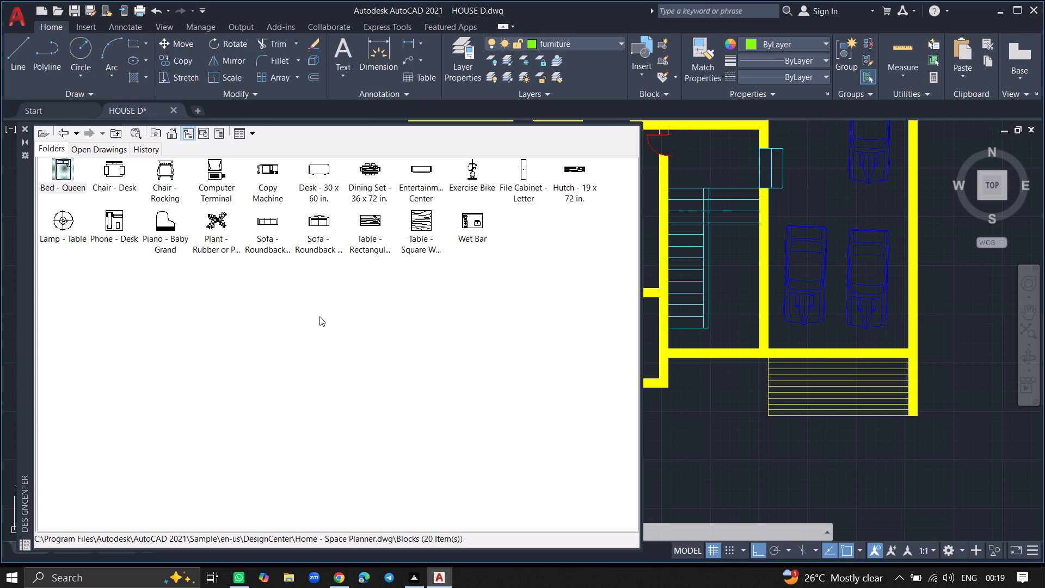
{"action": "left_click", "coordinate": [263, 217]}
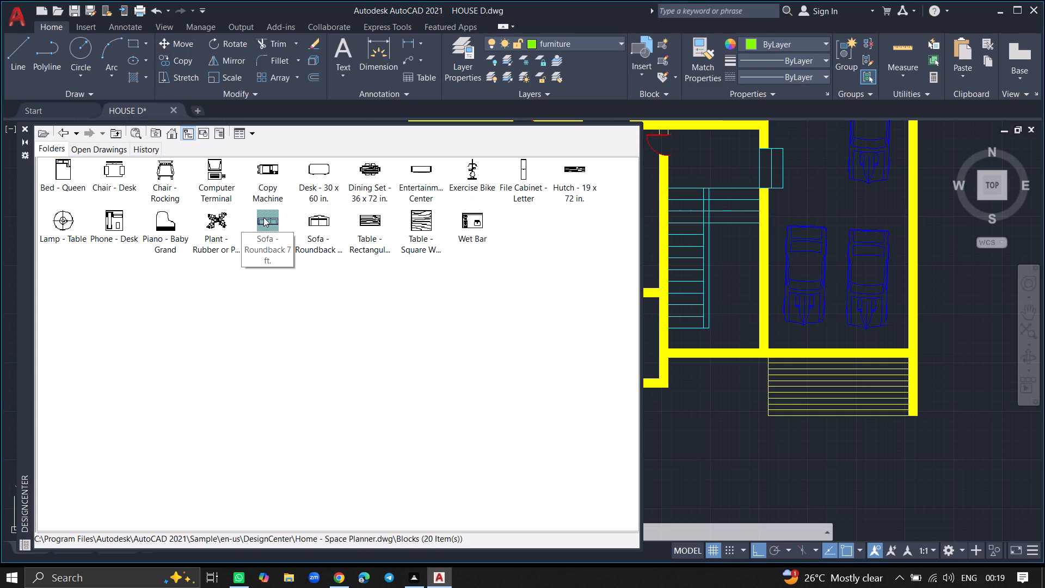
{"action": "left_click_drag", "start_coordinate": [263, 217], "coordinate": [680, 379]}
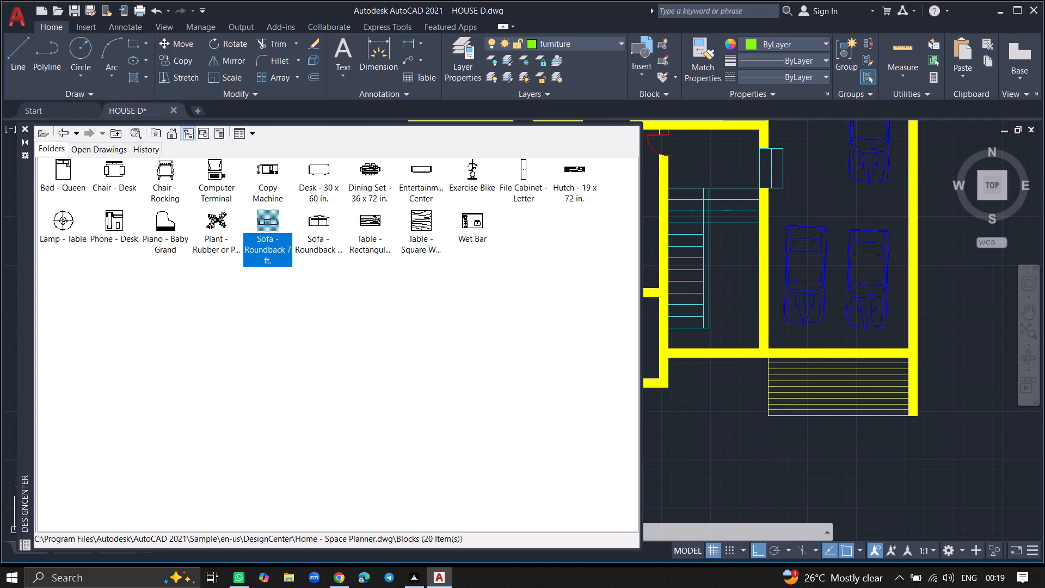
{"action": "left_click_drag", "start_coordinate": [680, 379], "coordinate": [728, 411]}
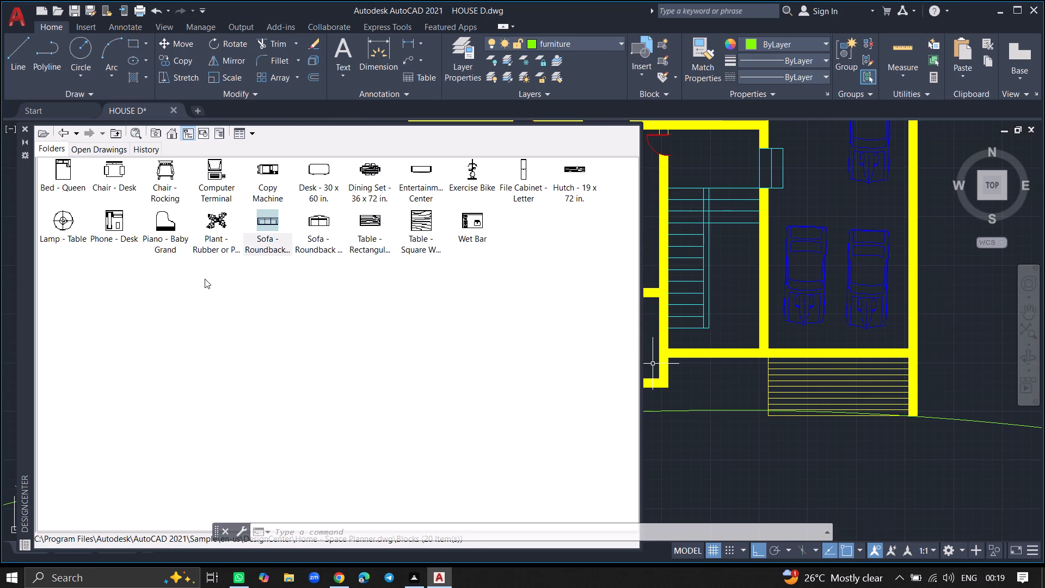
{"action": "left_click", "coordinate": [24, 127]}
Scale the oversized roundback sofa block down about a point on its back, until it is roughly as wide as the queen bed.
{"action": "scroll", "coordinate": [80, 274], "scroll_direction": "down", "scroll_amount": 2, "text": "ctrl"}
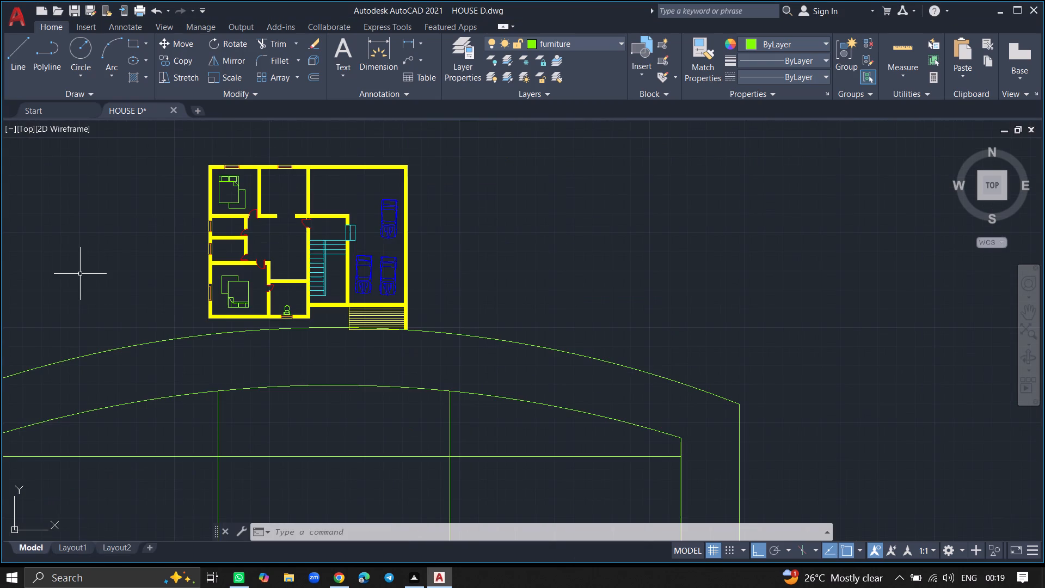
{"action": "left_click", "coordinate": [118, 347]}
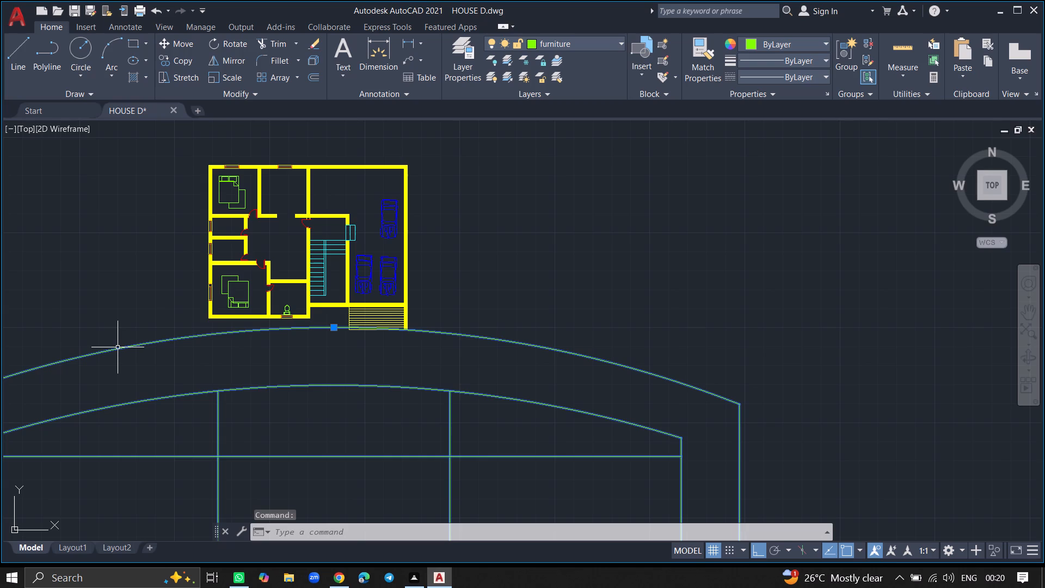
{"action": "type", "text": "SC"}
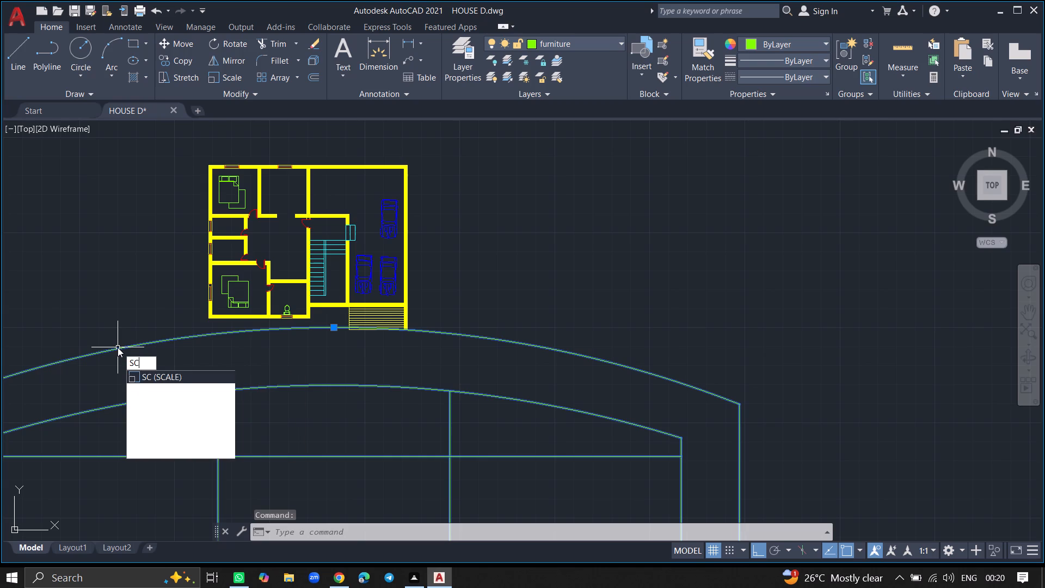
{"action": "key", "text": "Return"}
{"action": "left_click", "coordinate": [118, 347]}
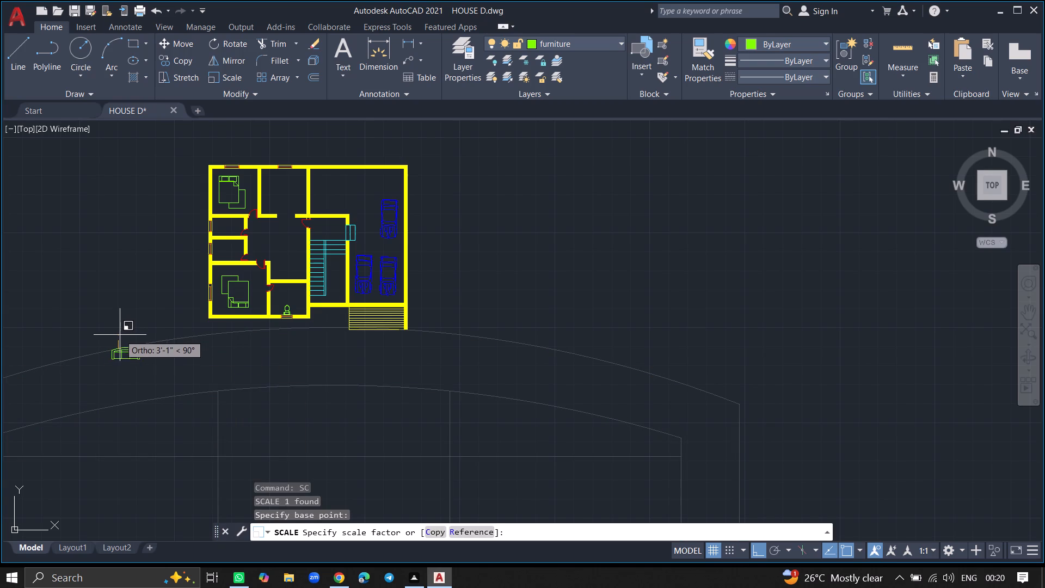
{"action": "left_click", "coordinate": [120, 339]}
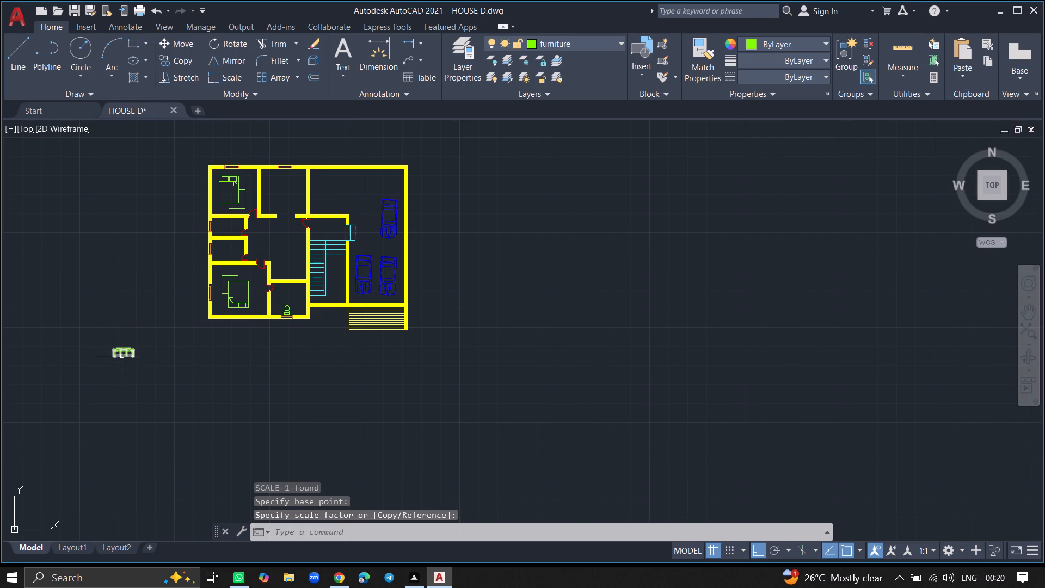
Move the sofa with Ortho off into the north middle room, just south of the window in the north wall.
{"action": "scroll", "coordinate": [122, 351], "scroll_direction": "up", "scroll_amount": 3, "text": "ctrl"}
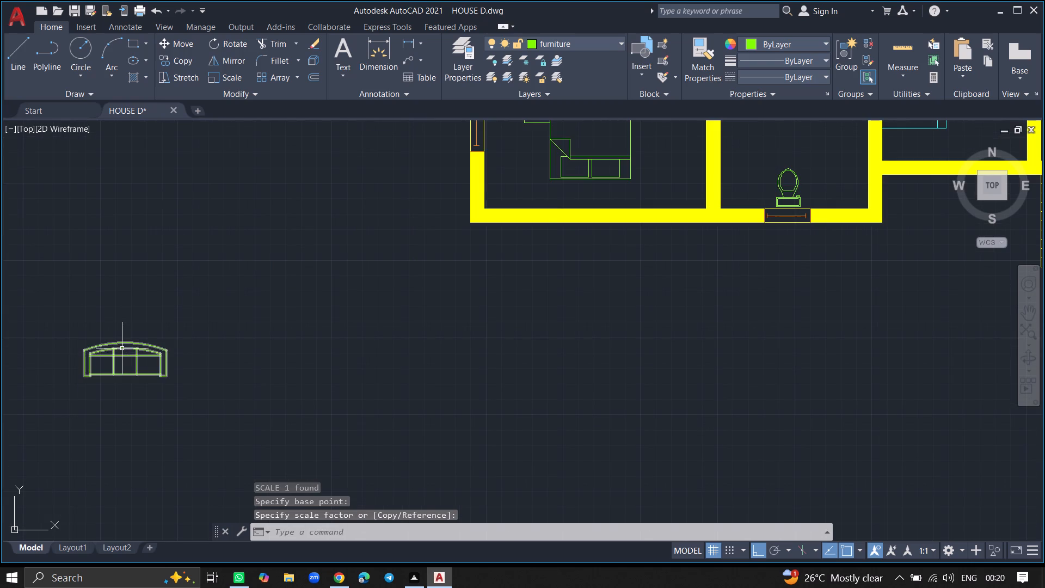
{"action": "left_click", "coordinate": [122, 348]}
{"action": "type", "text": "MOVE"}
{"action": "key", "text": "Return"}
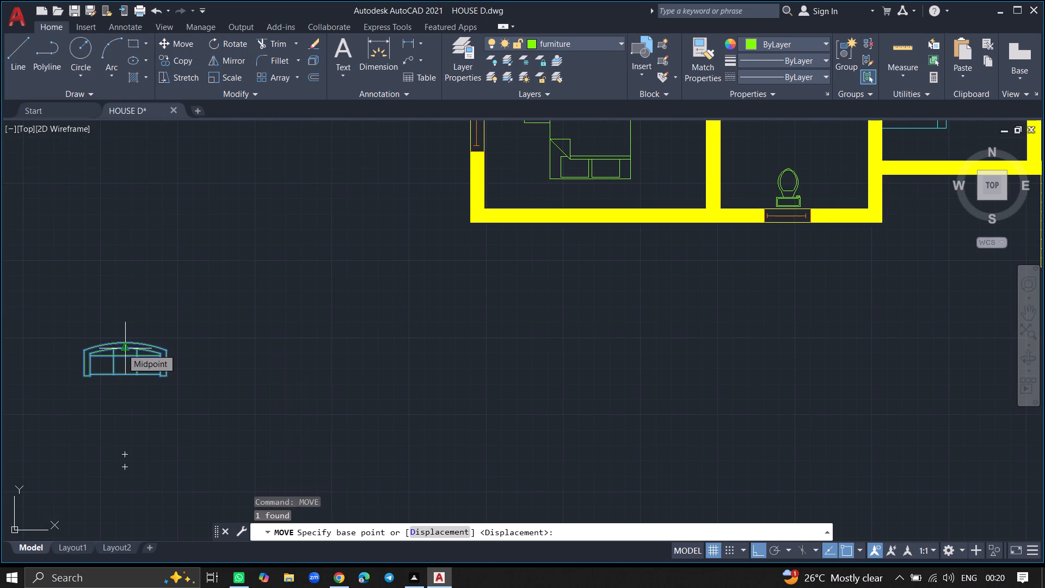
{"action": "left_click", "coordinate": [122, 348]}
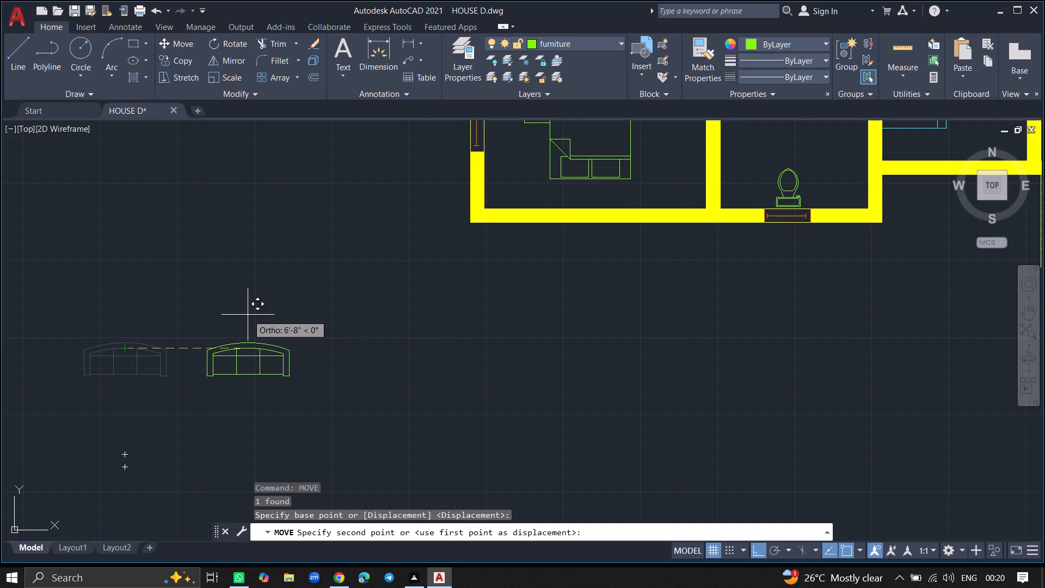
{"action": "key", "text": "F8"}
{"action": "scroll", "coordinate": [248, 315], "scroll_direction": "down", "scroll_amount": 4, "text": "ctrl"}
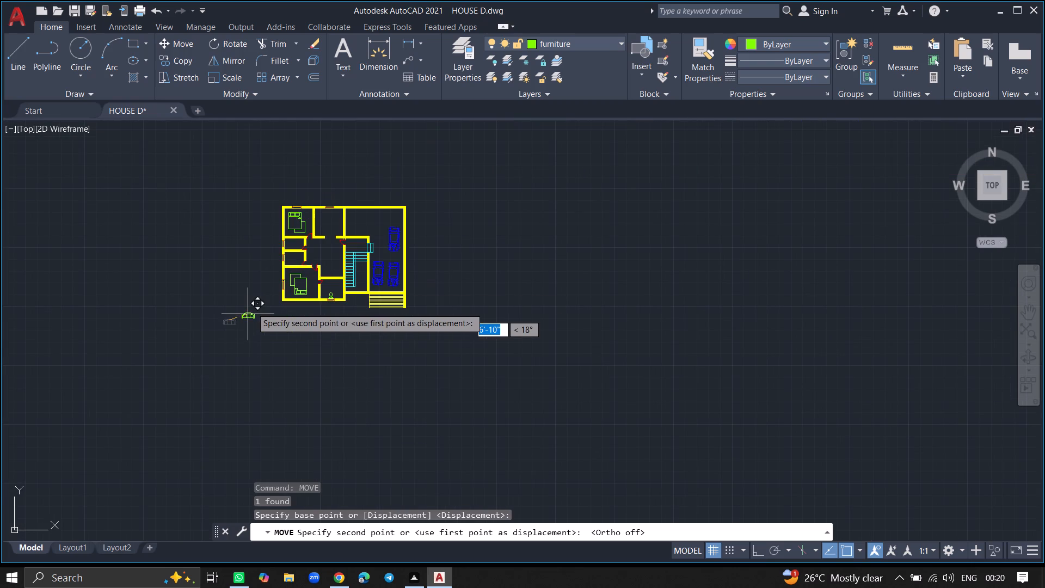
{"action": "scroll", "coordinate": [328, 213], "scroll_direction": "up", "scroll_amount": 6, "text": "ctrl"}
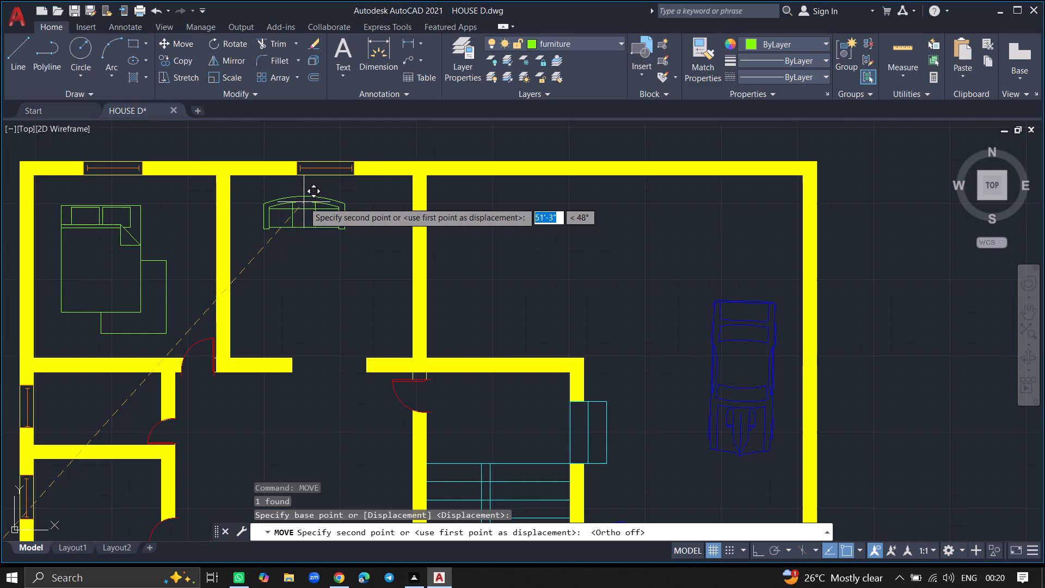
{"action": "left_click", "coordinate": [309, 203]}
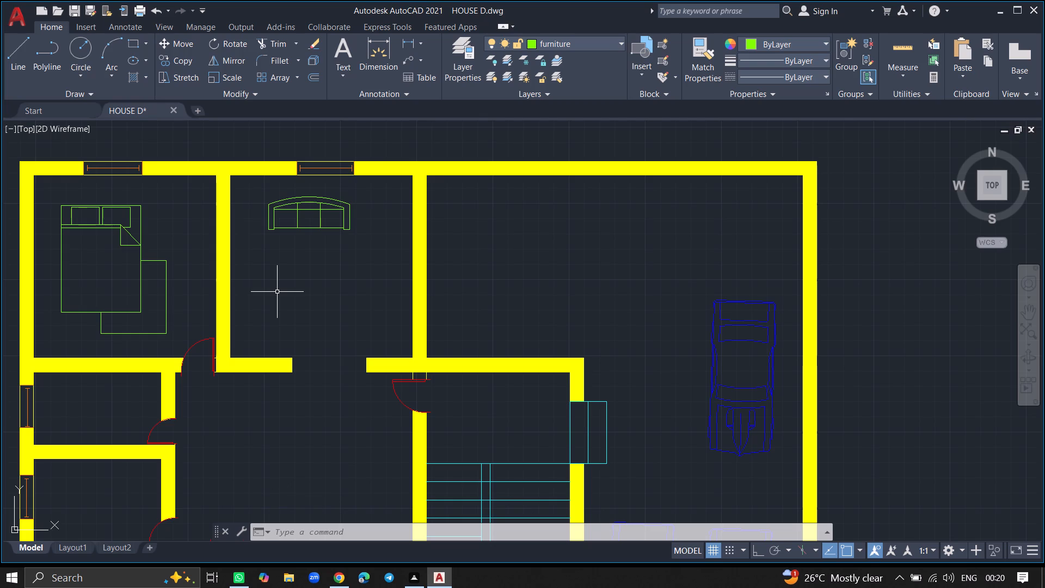
Rotate the sofa 90 degrees clockwise about the middle of its seat so that its back faces east.
{"action": "left_click", "coordinate": [355, 206]}
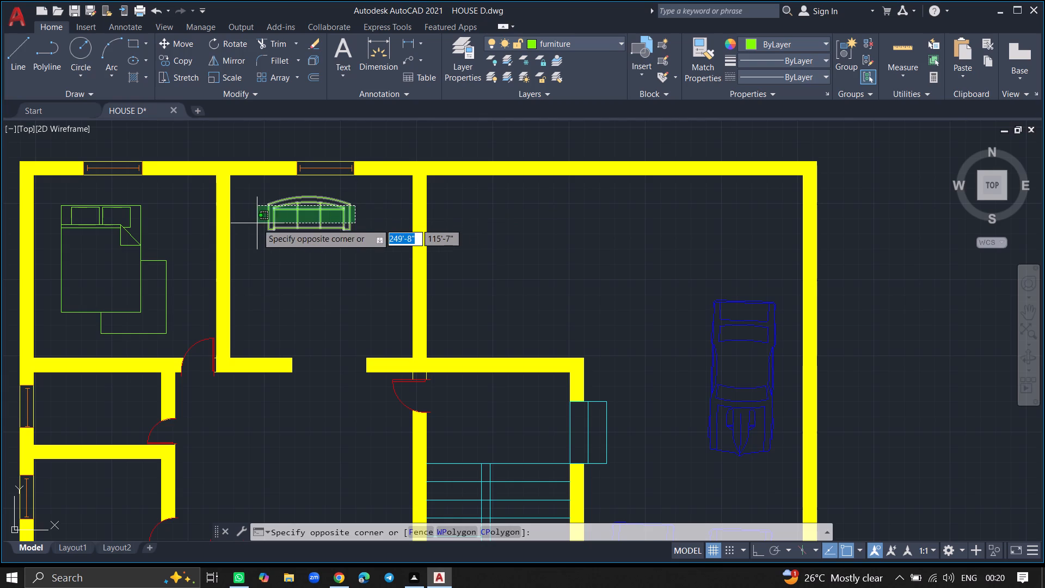
{"action": "left_click", "coordinate": [257, 223]}
{"action": "type", "text": "ROTATE"}
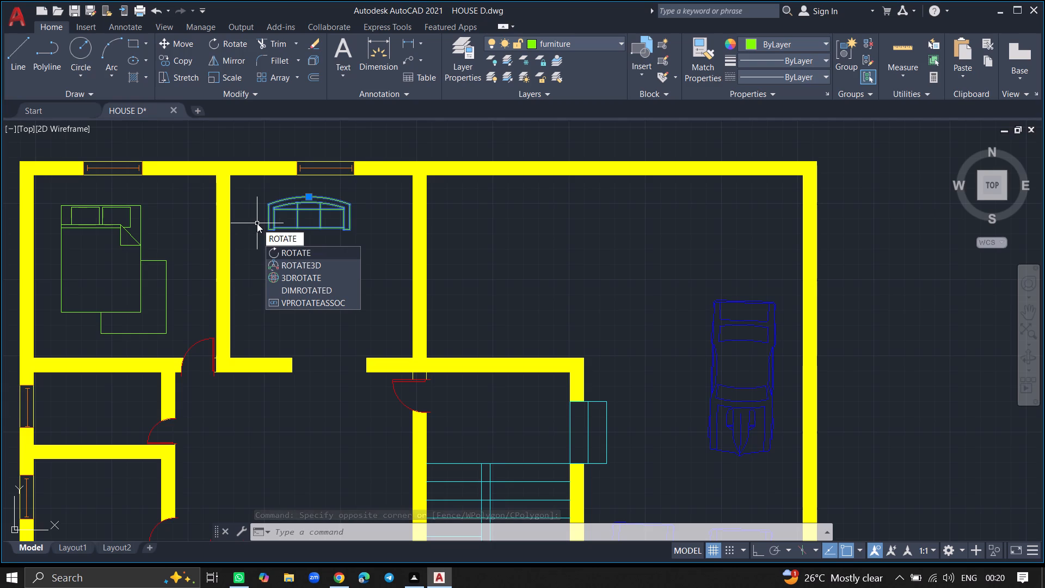
{"action": "left_click", "coordinate": [284, 252]}
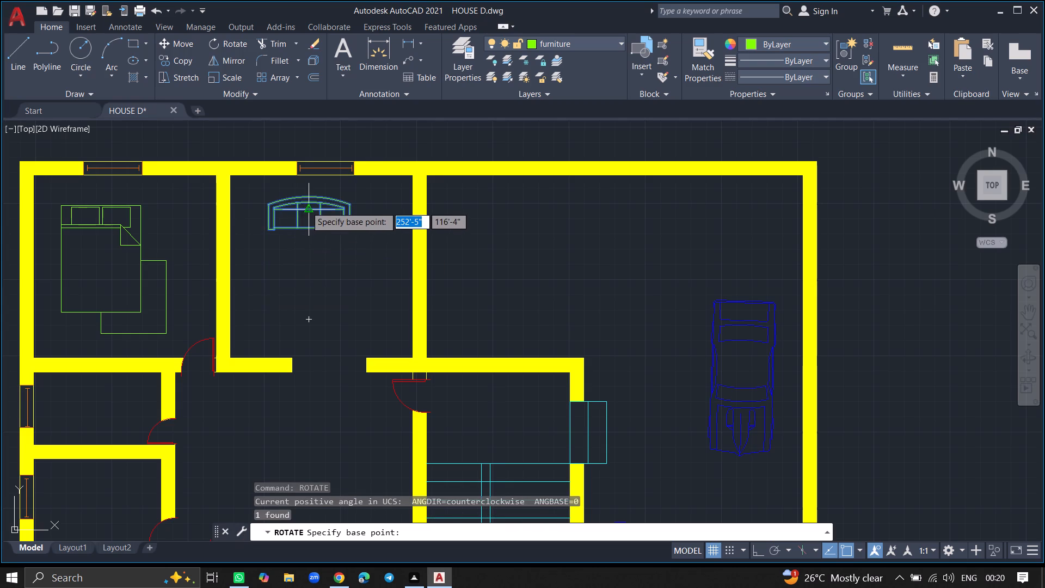
{"action": "left_click", "coordinate": [306, 206]}
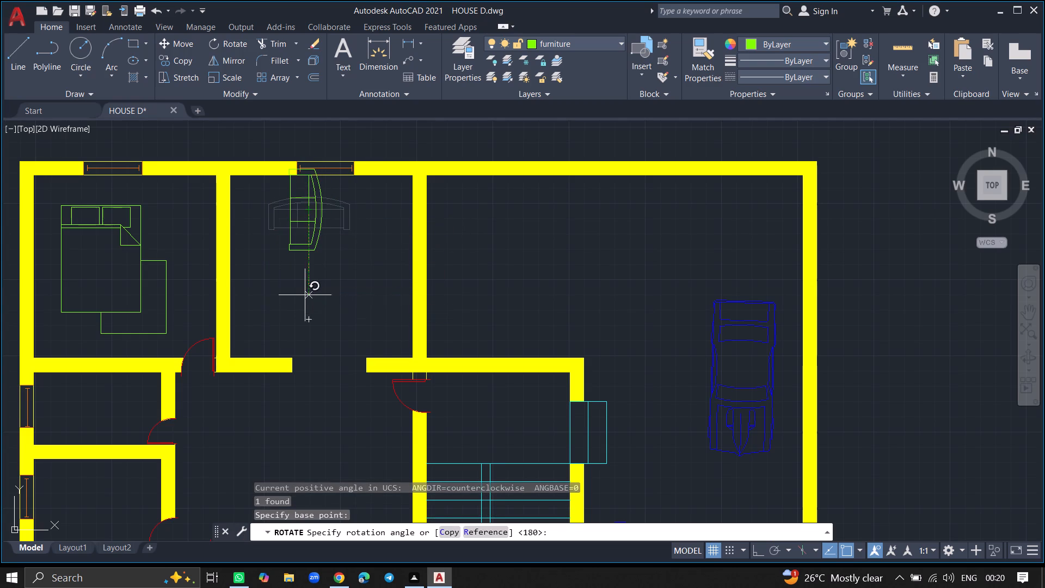
{"action": "left_click", "coordinate": [309, 296]}
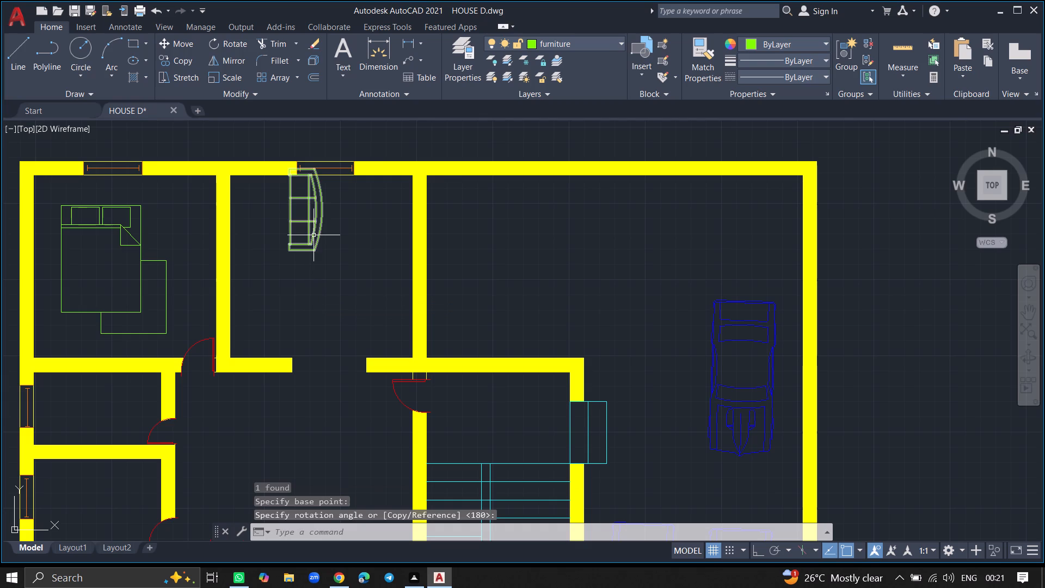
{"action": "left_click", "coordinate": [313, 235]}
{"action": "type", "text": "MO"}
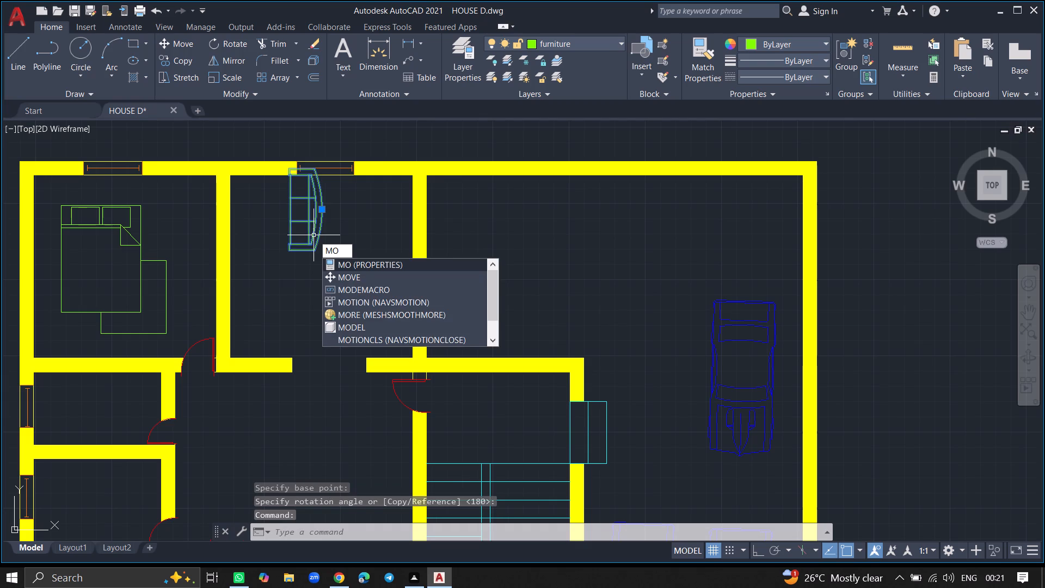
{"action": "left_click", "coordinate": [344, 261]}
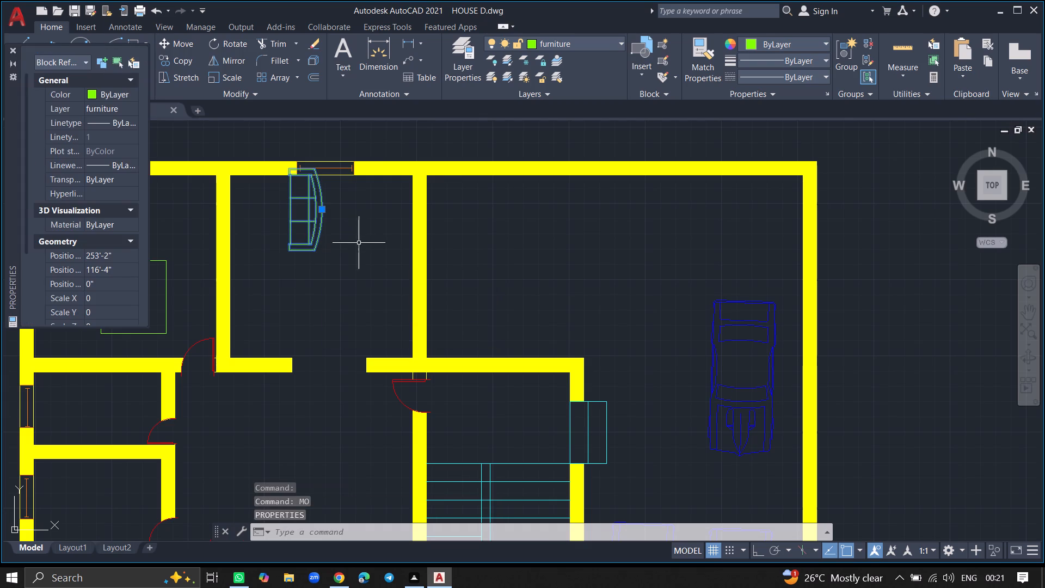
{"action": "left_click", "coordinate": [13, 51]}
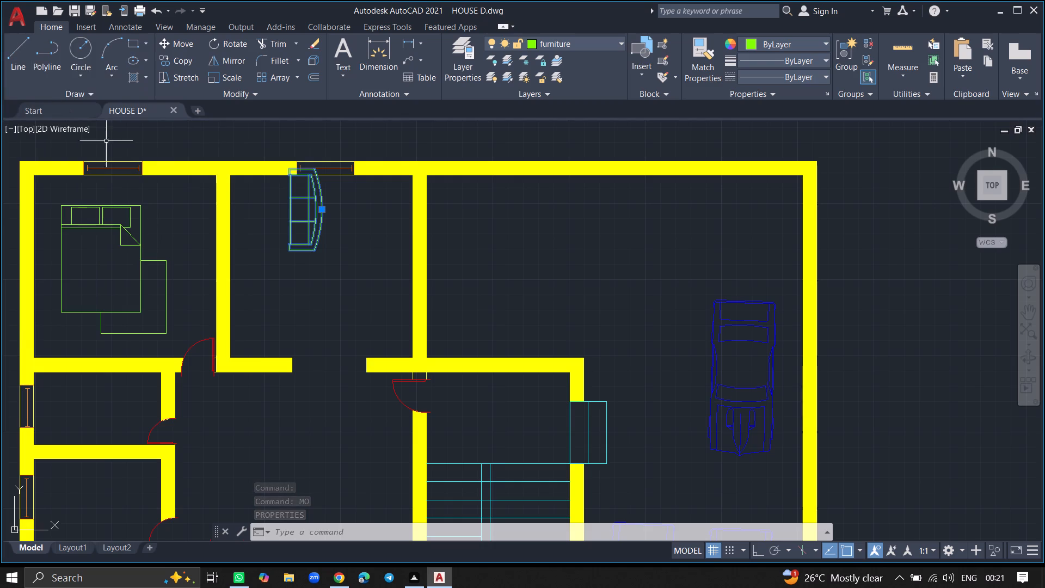
Move the selected sofa about 5'-2" southeast, so its back sits near the east wall of the north middle room.
{"action": "key", "text": "m"}
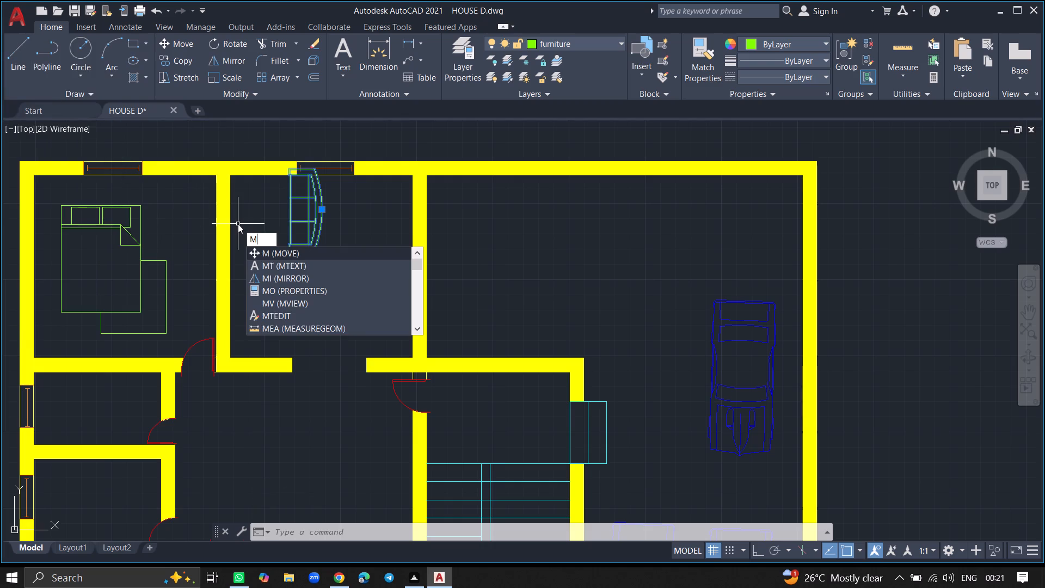
{"action": "key", "text": "o"}
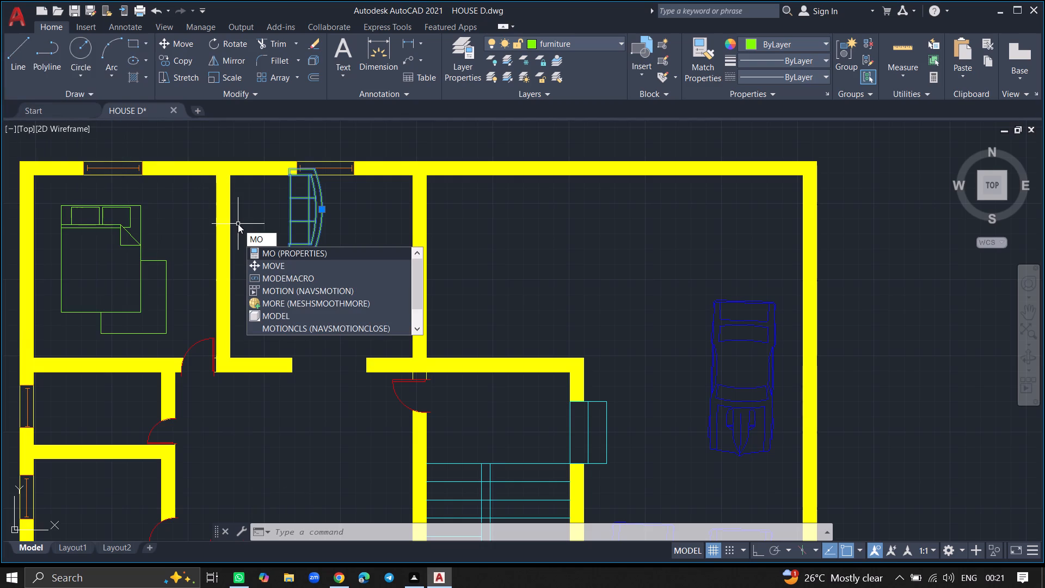
{"action": "type", "text": "VE"}
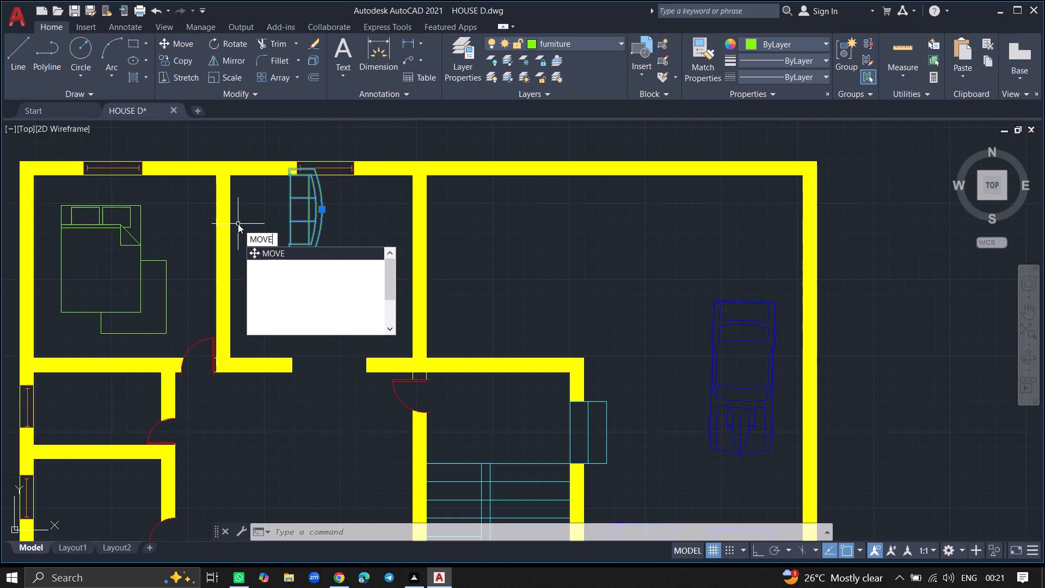
{"action": "left_click", "coordinate": [268, 252]}
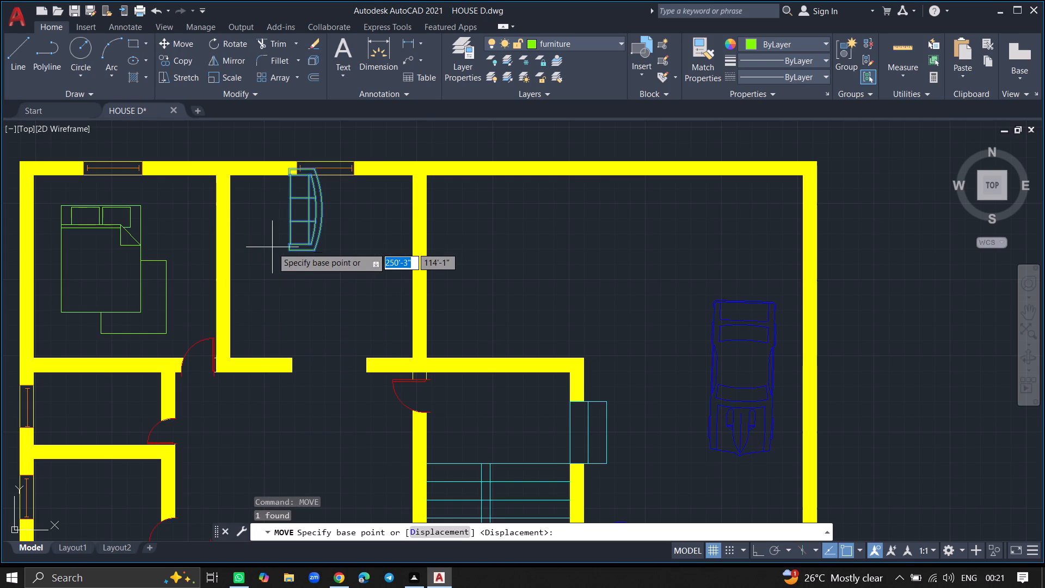
{"action": "left_click", "coordinate": [306, 219]}
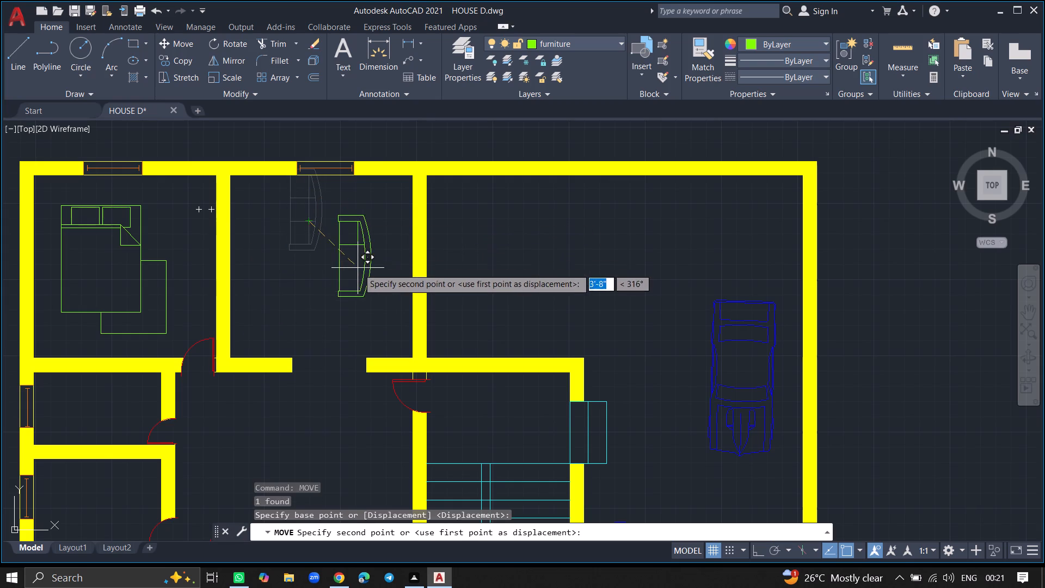
{"action": "left_click", "coordinate": [392, 269]}
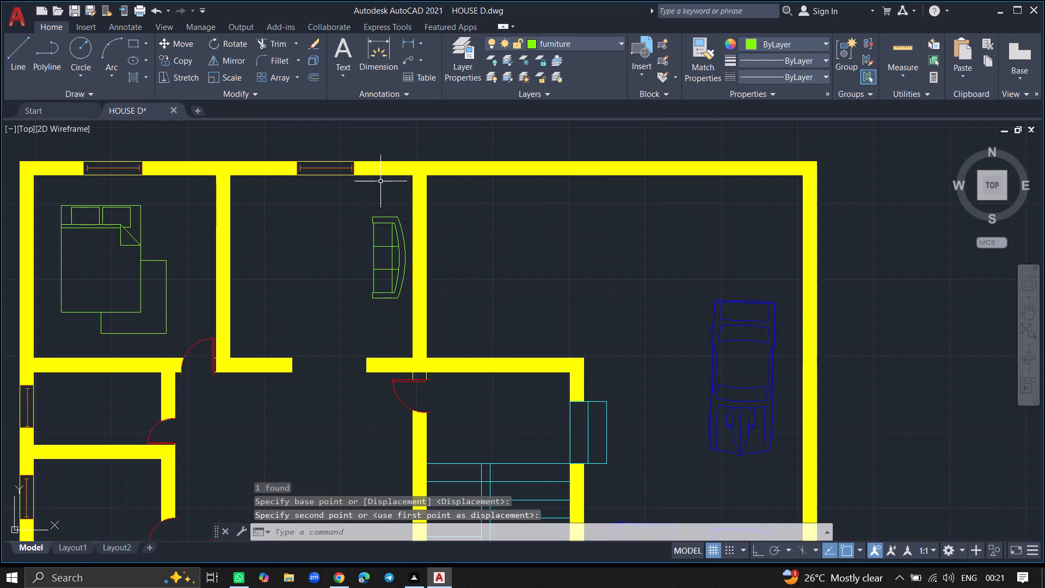
Draw a side table rectangle about 1' wide and 11" deep just north of the sofa.
{"action": "scroll", "coordinate": [380, 181], "scroll_direction": "up", "scroll_amount": 3, "text": "ctrl"}
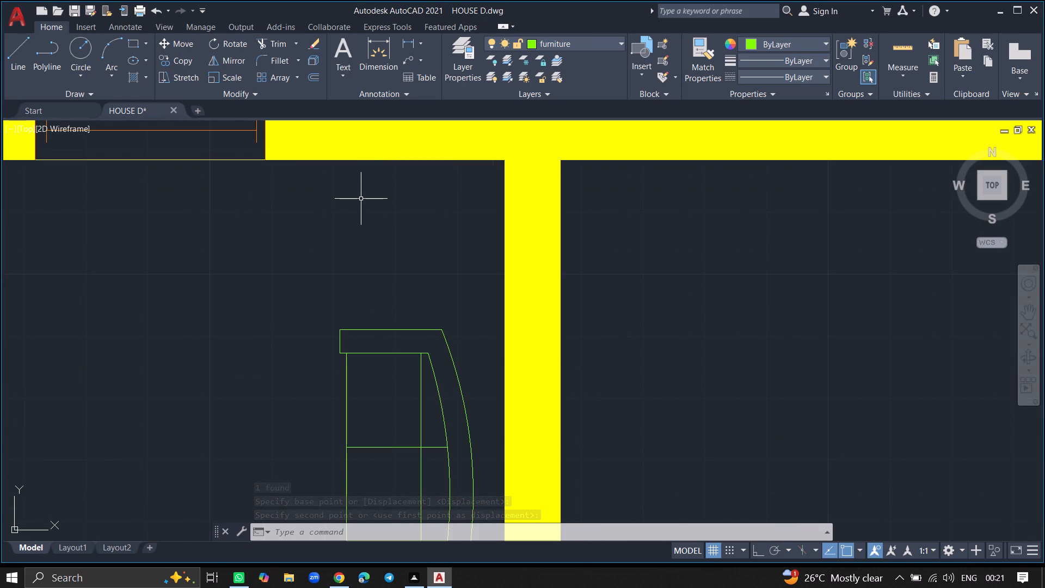
{"action": "type", "text": "REC"}
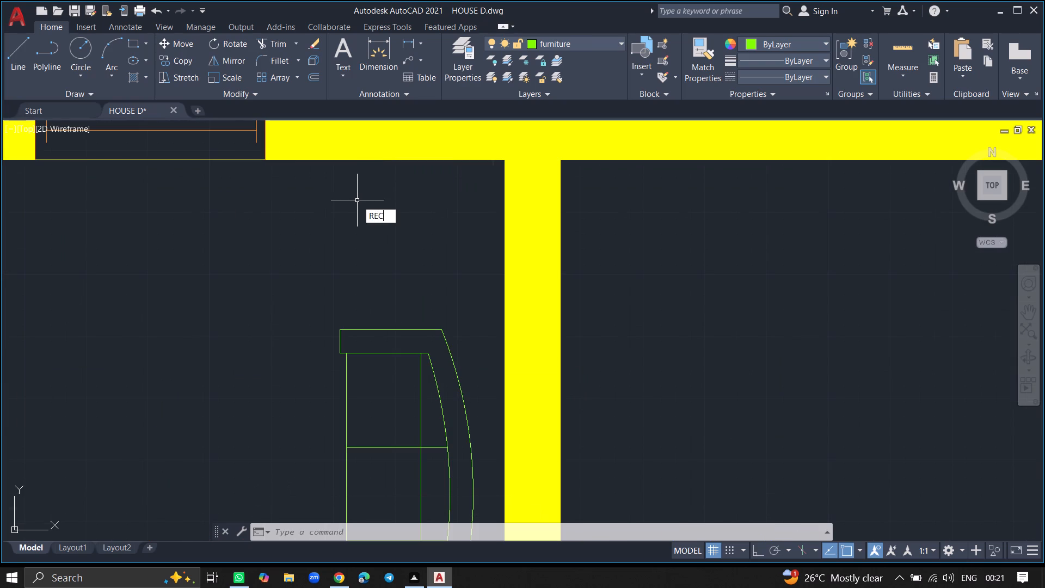
{"action": "key", "text": "Return"}
{"action": "left_click", "coordinate": [349, 200]}
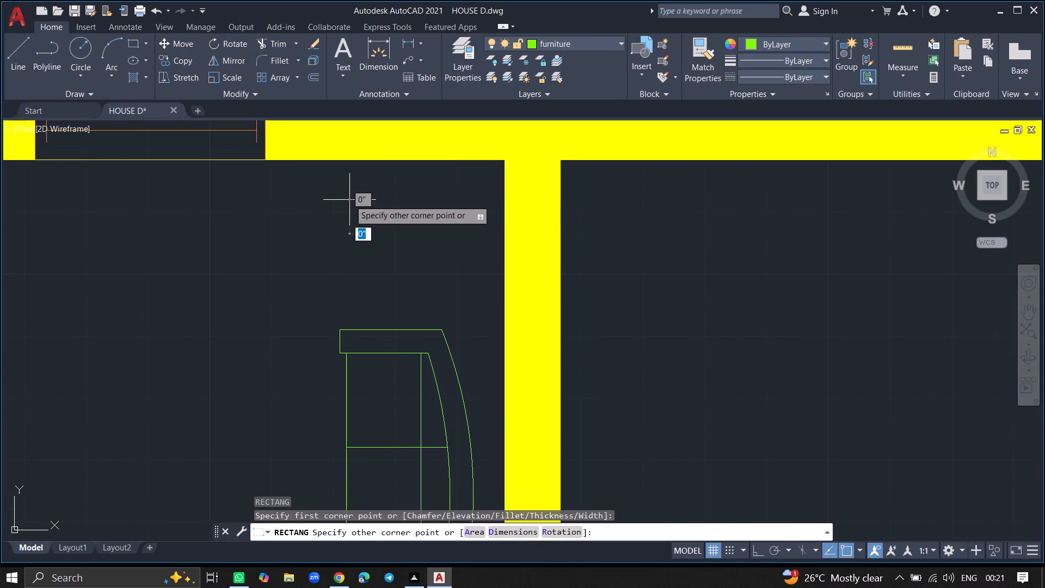
{"action": "left_click", "coordinate": [424, 267]}
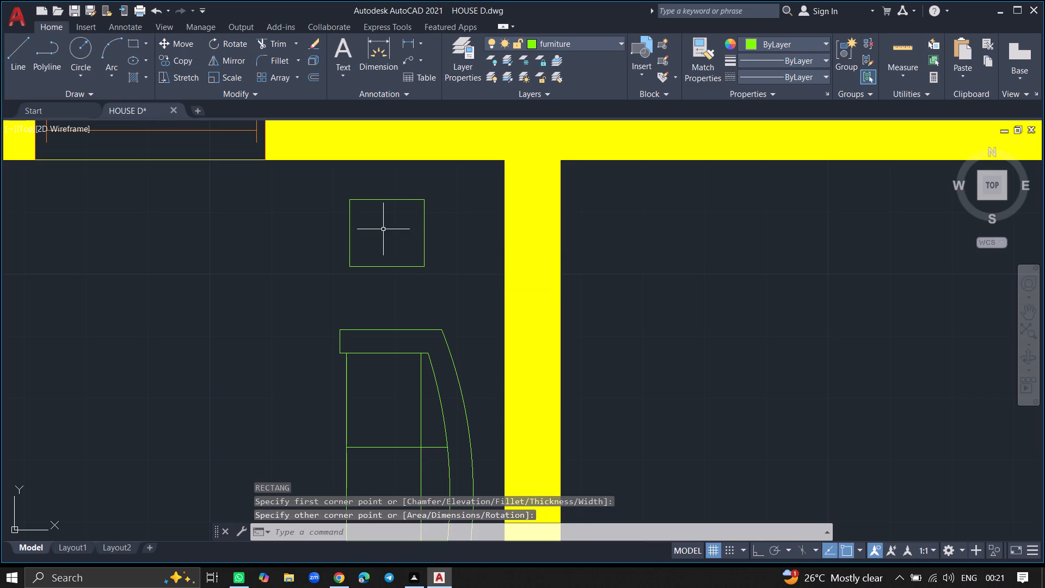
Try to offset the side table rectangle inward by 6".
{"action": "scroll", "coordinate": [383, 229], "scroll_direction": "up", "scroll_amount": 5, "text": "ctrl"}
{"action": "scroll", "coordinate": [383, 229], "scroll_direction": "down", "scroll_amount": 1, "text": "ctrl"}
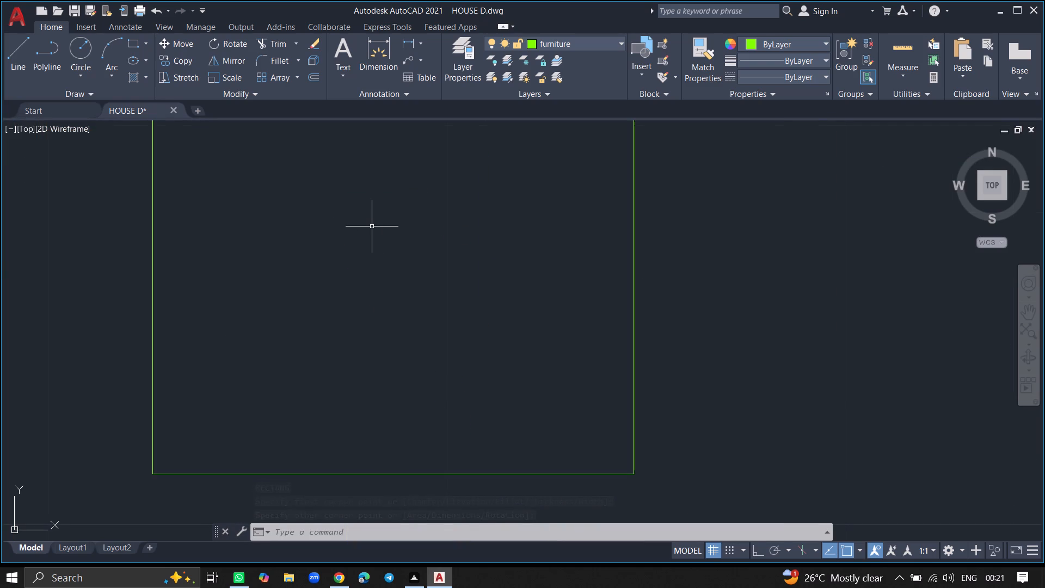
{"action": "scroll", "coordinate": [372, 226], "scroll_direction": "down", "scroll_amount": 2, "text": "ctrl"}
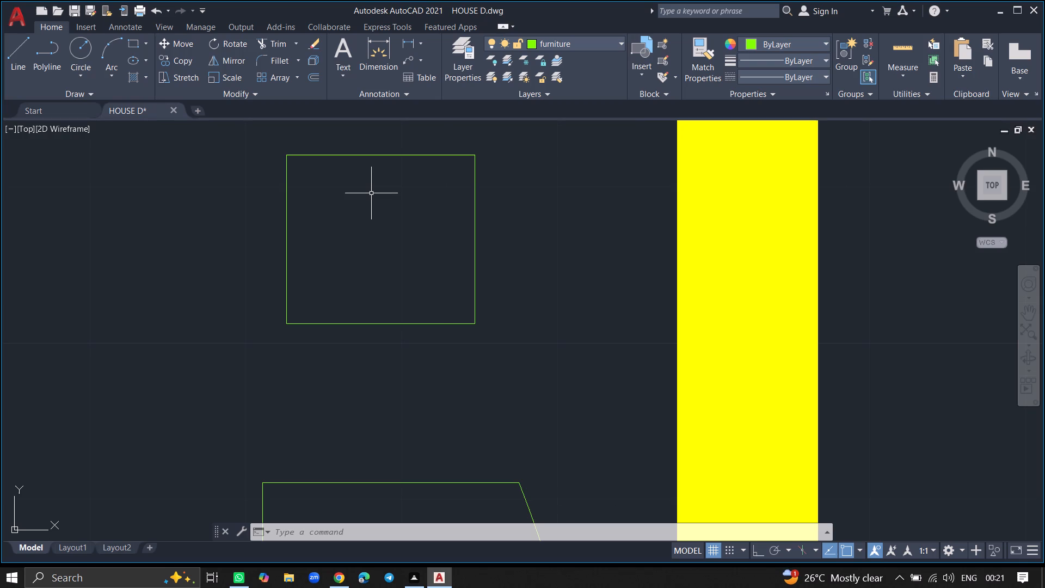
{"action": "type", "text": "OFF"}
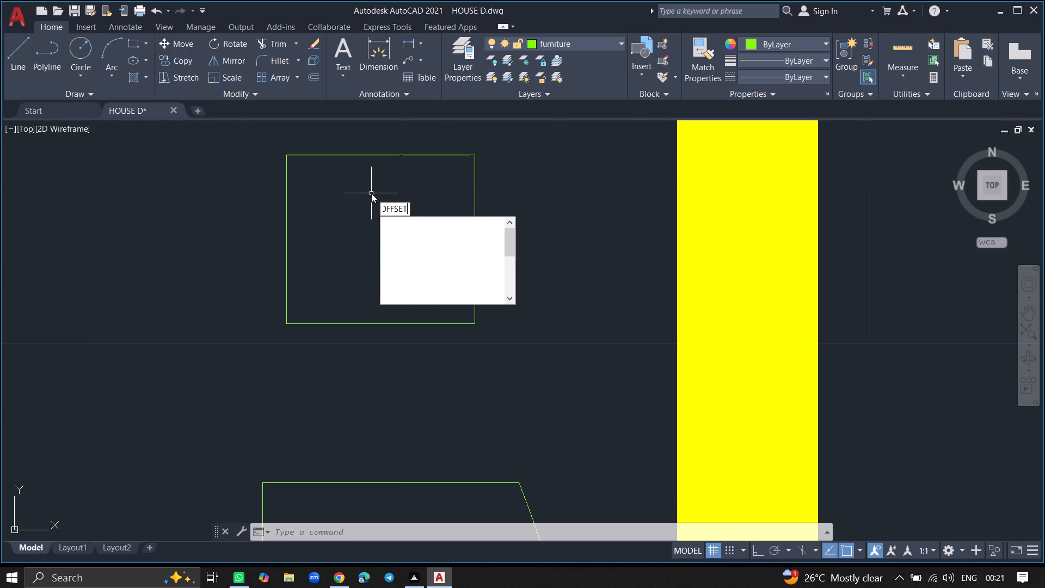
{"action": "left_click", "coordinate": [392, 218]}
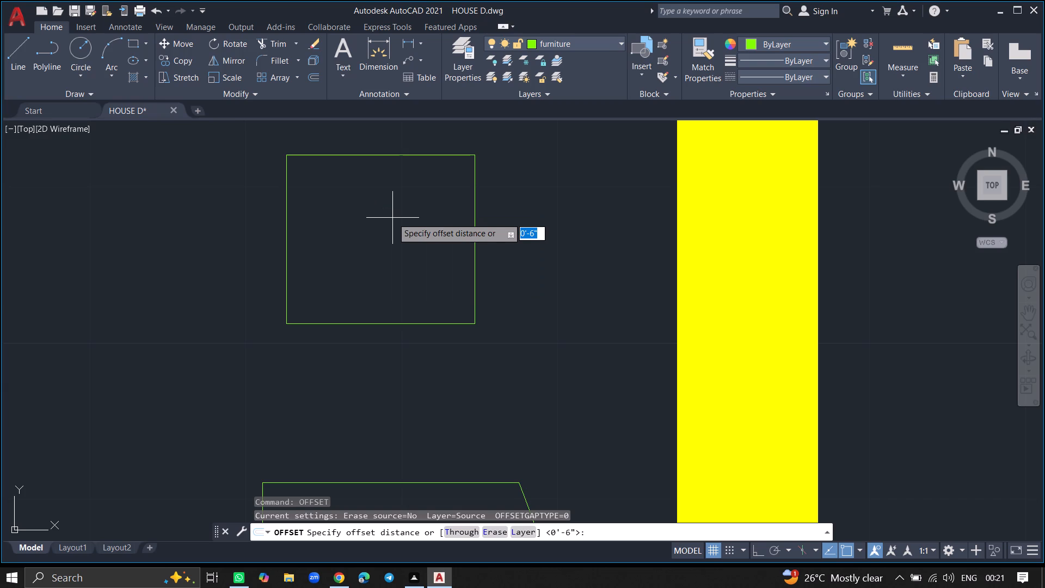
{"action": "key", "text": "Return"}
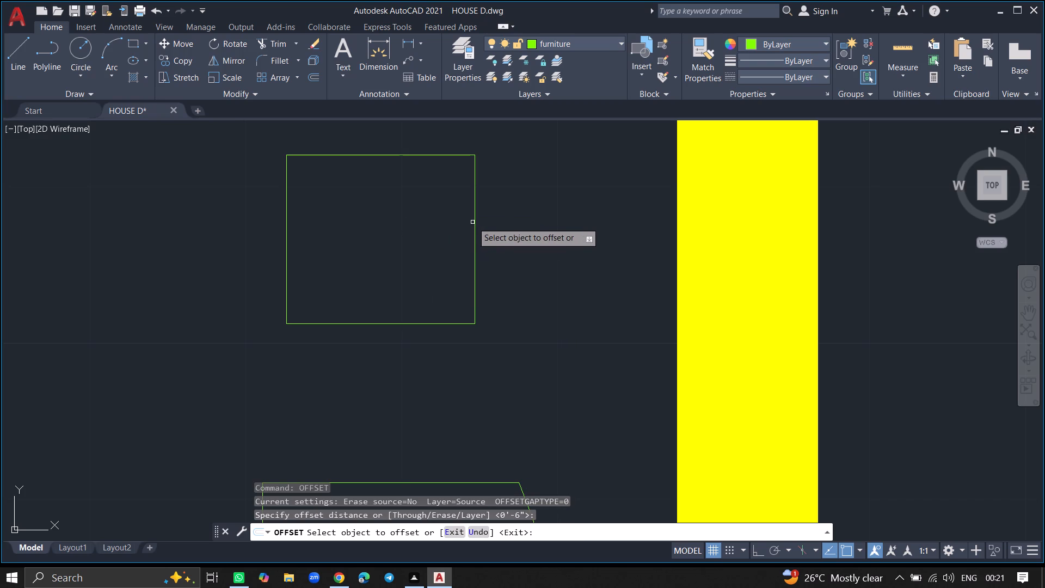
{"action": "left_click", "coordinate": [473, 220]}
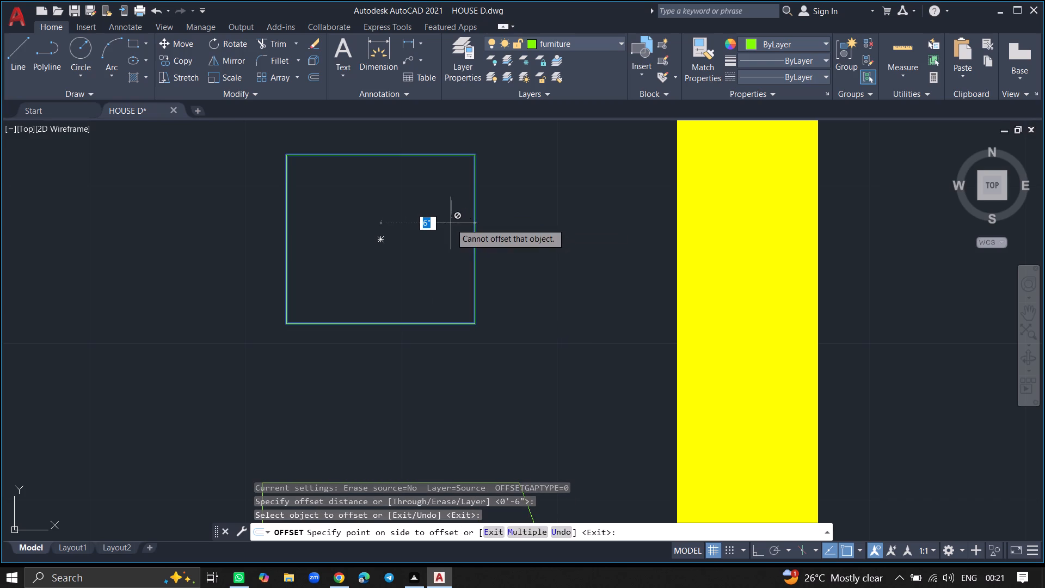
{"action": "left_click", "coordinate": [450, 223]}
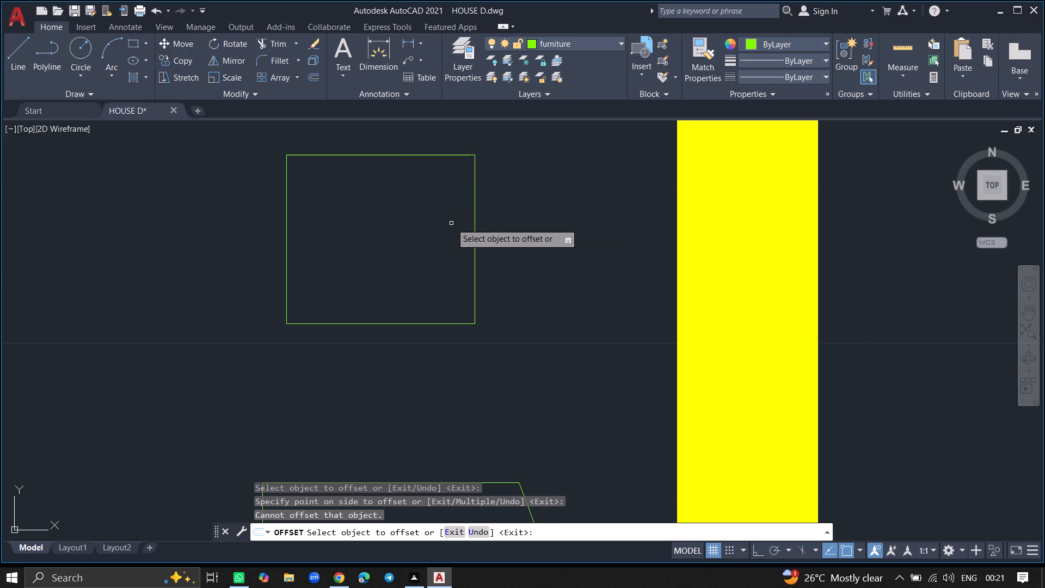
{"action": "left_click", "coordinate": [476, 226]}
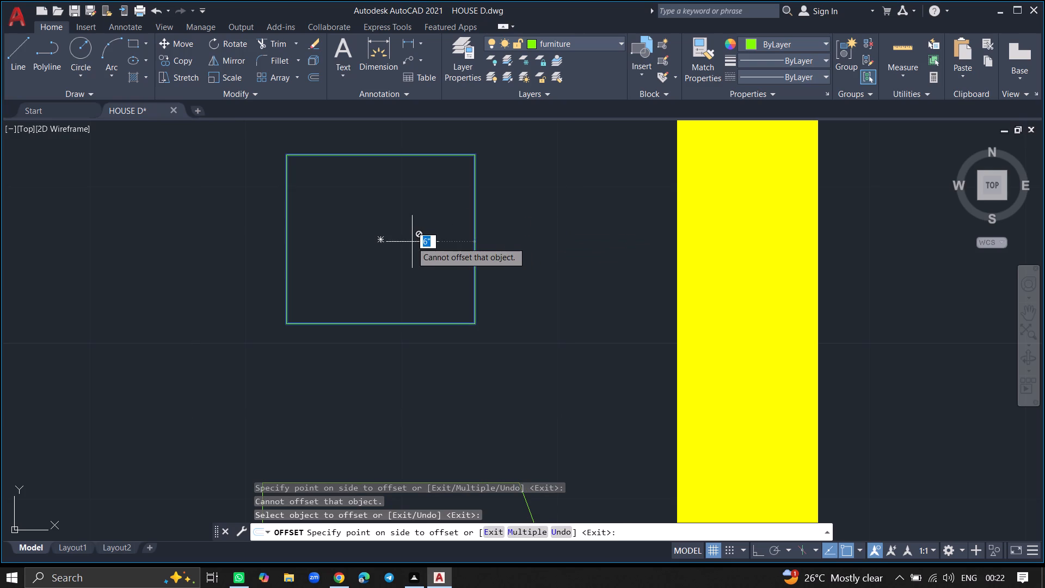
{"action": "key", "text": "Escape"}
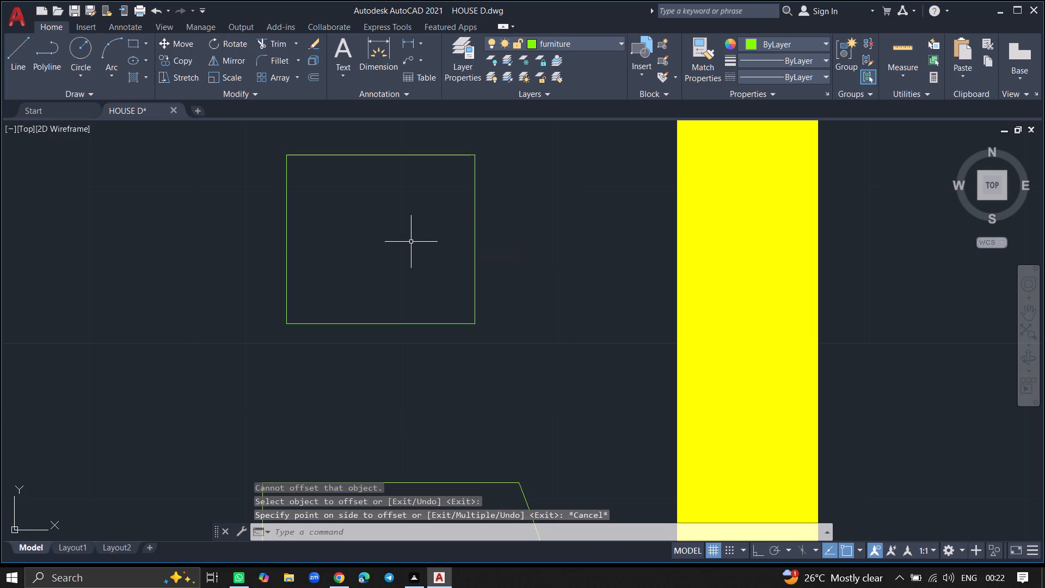
Offset the side table rectangle outward by 2" to give the table a border.
{"action": "type", "text": "OFF"}
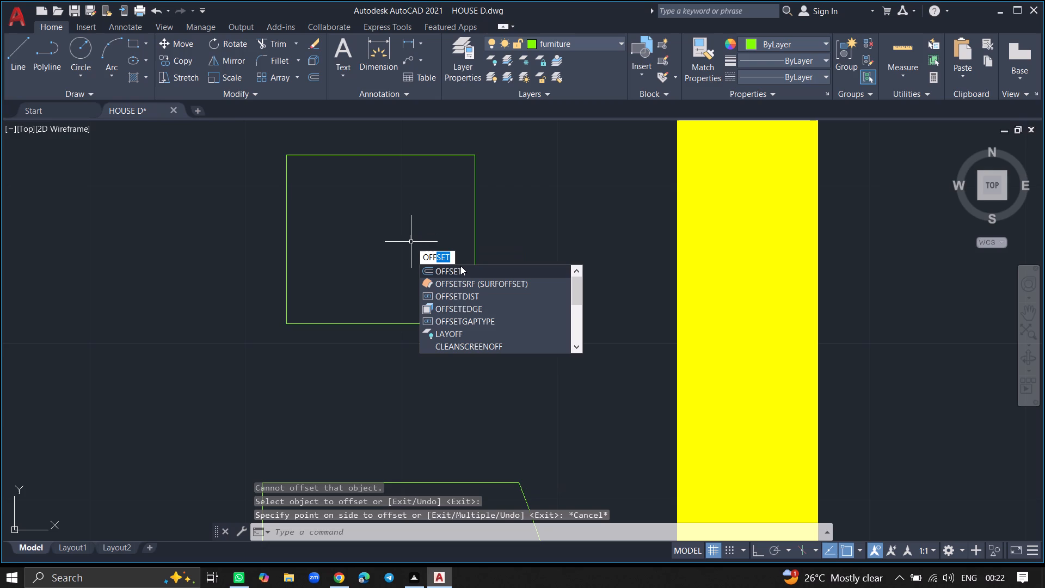
{"action": "left_click", "coordinate": [461, 268]}
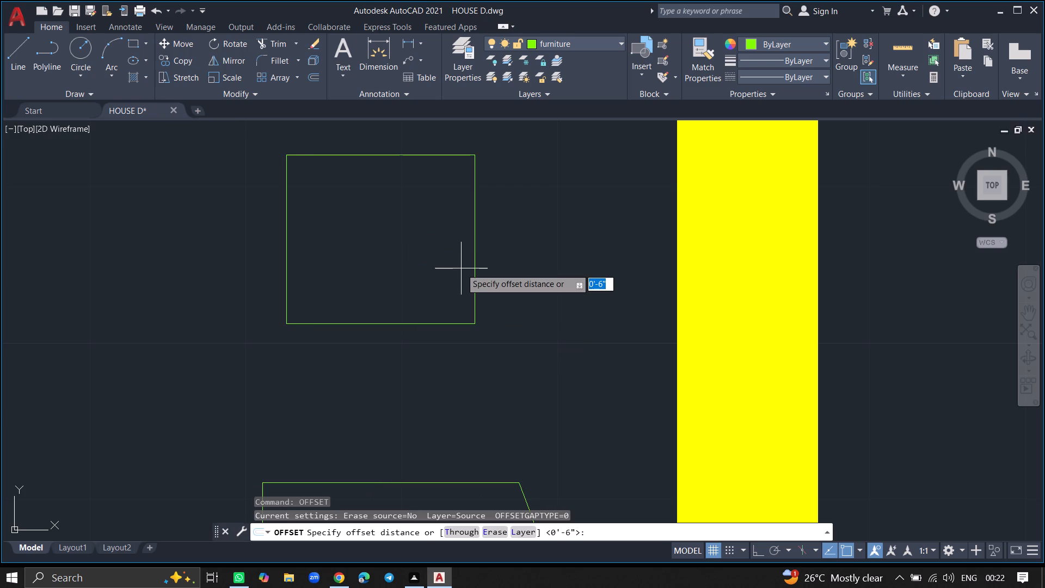
{"action": "key", "text": "2"}
{"action": "key", "text": "shift+quotedbl"}
{"action": "key", "text": "Return"}
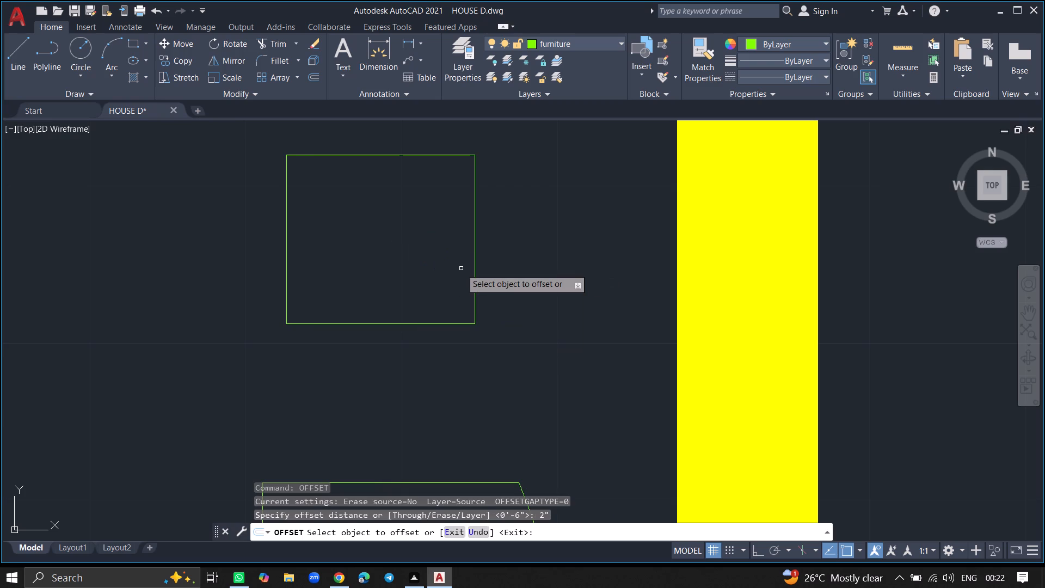
{"action": "left_click", "coordinate": [476, 269]}
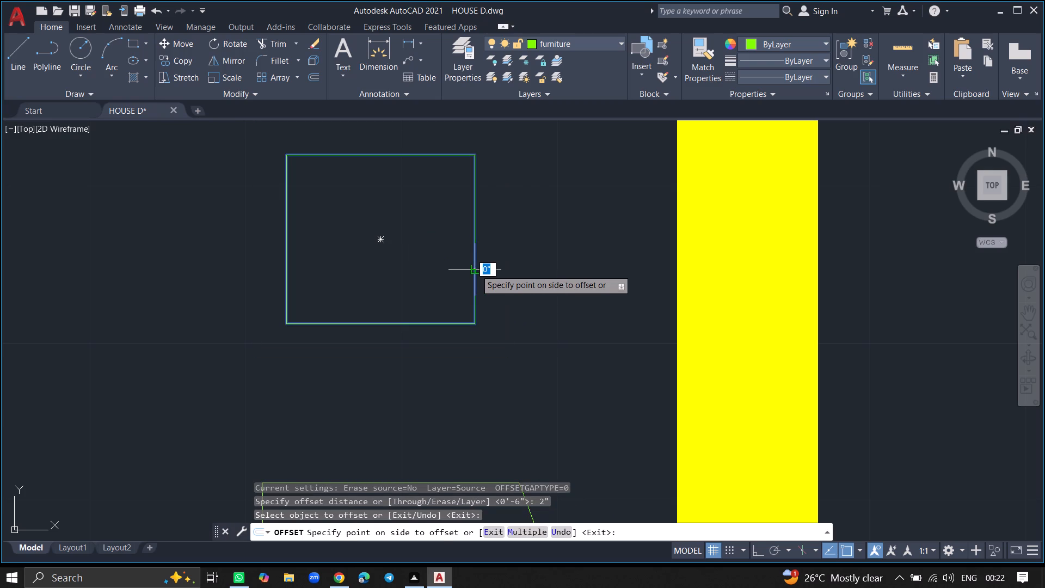
{"action": "left_click", "coordinate": [500, 270]}
{"action": "scroll", "coordinate": [439, 286], "scroll_direction": "down", "scroll_amount": 4, "text": "ctrl"}
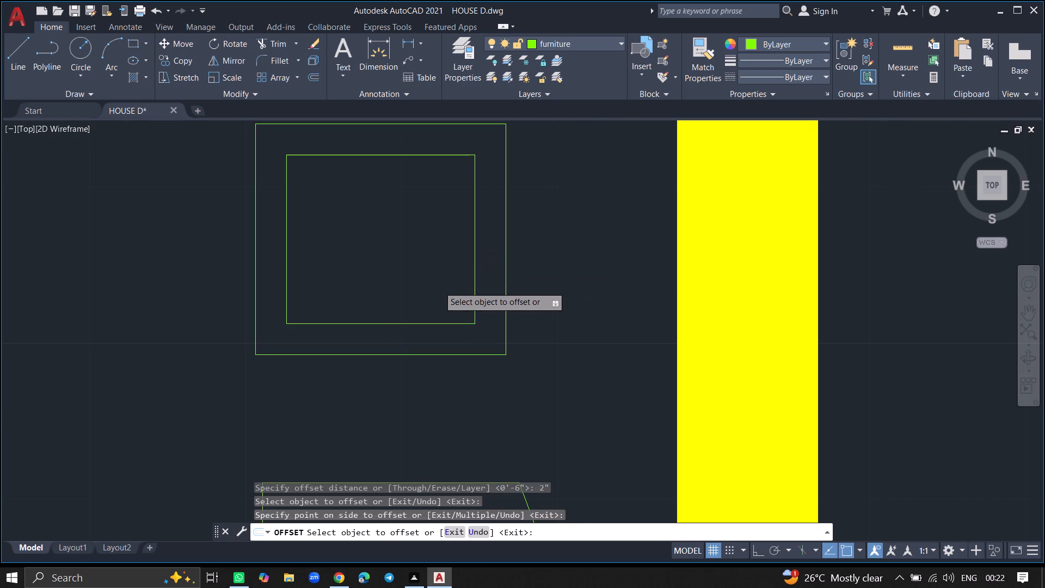
{"action": "scroll", "coordinate": [439, 286], "scroll_direction": "down", "scroll_amount": 1, "text": "ctrl"}
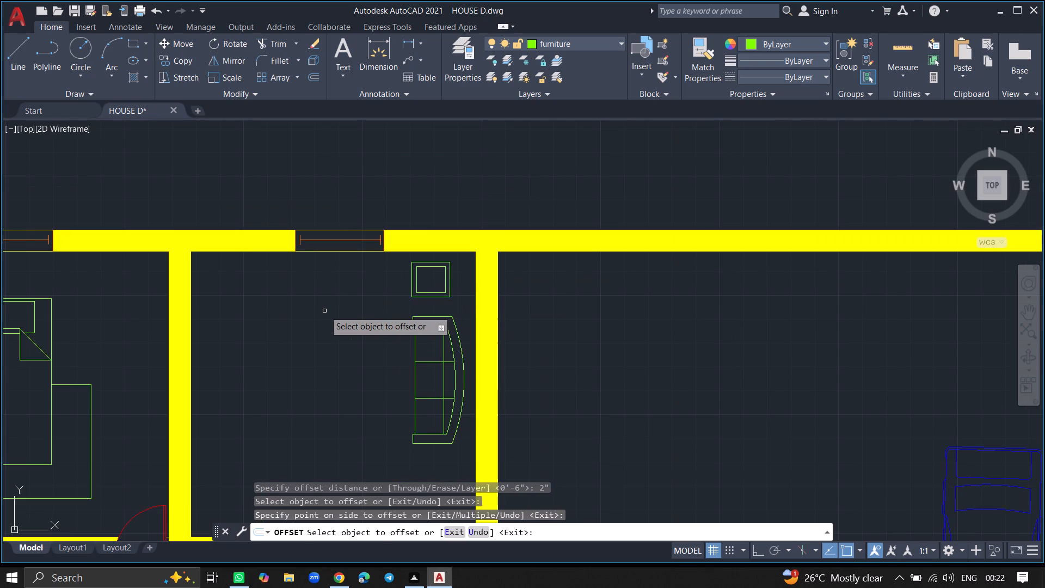
{"action": "key", "text": "Return"}
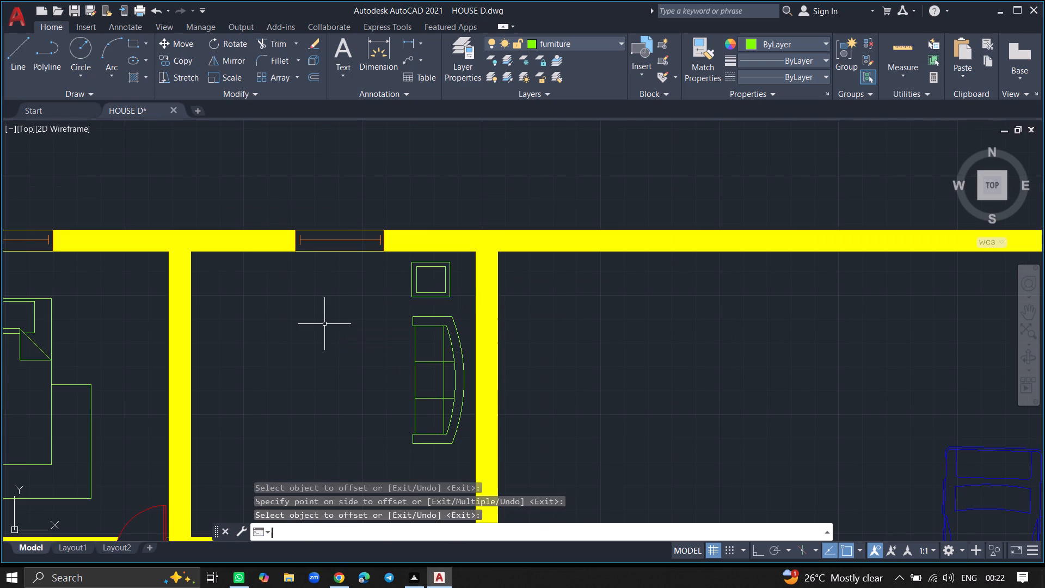
Save the drawing.
{"action": "key", "text": "ctrl+s"}
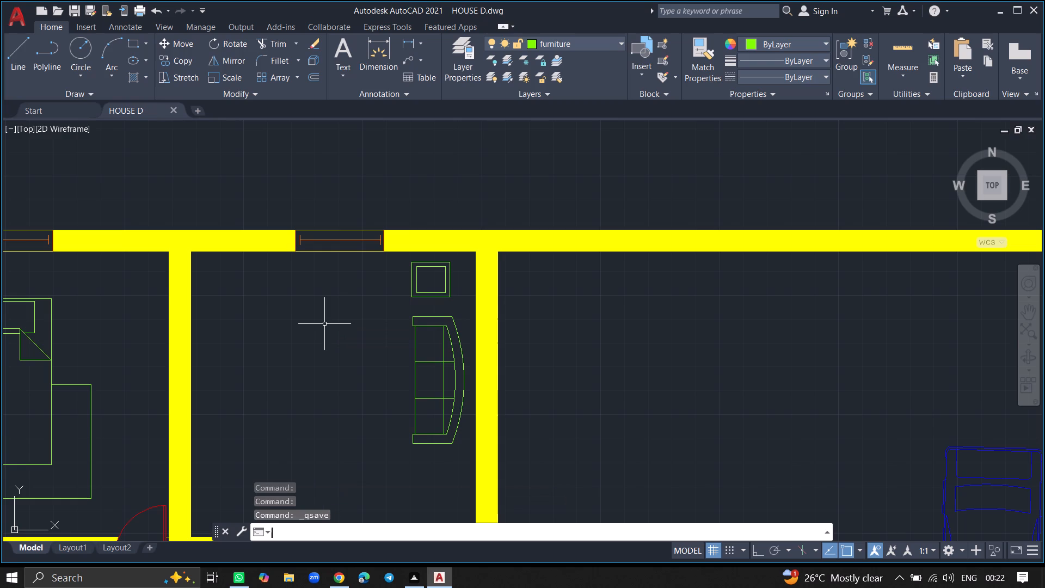
{"action": "key", "text": "ctrl+s"}
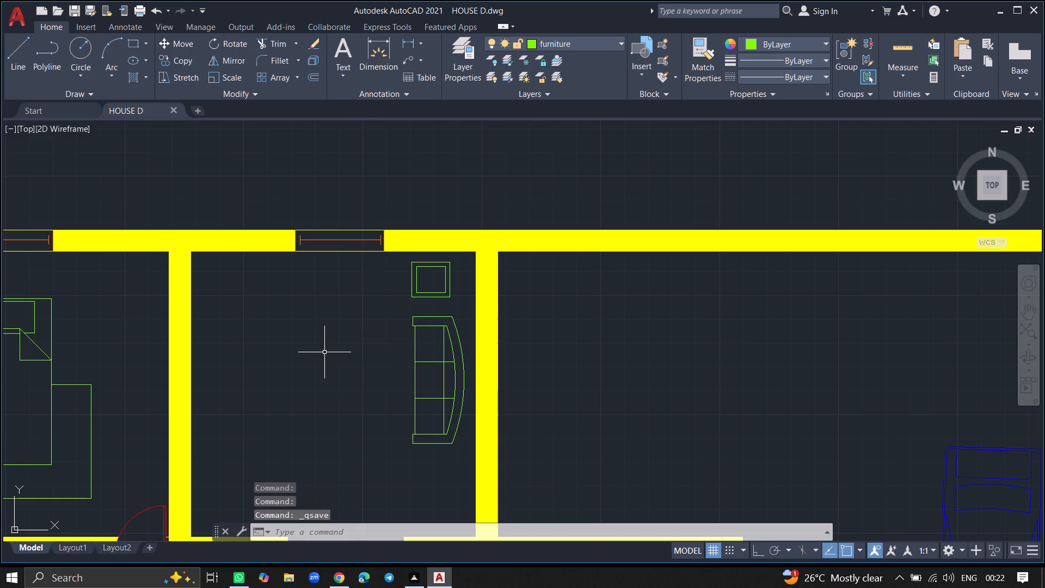
Insert the Sofa - Roundback Loveseat 5 ft. block from the Home - Space Planner blocks in DesignCenter, and close DesignCenter.
{"action": "scroll", "coordinate": [324, 354], "scroll_direction": "down", "scroll_amount": 1, "text": "ctrl"}
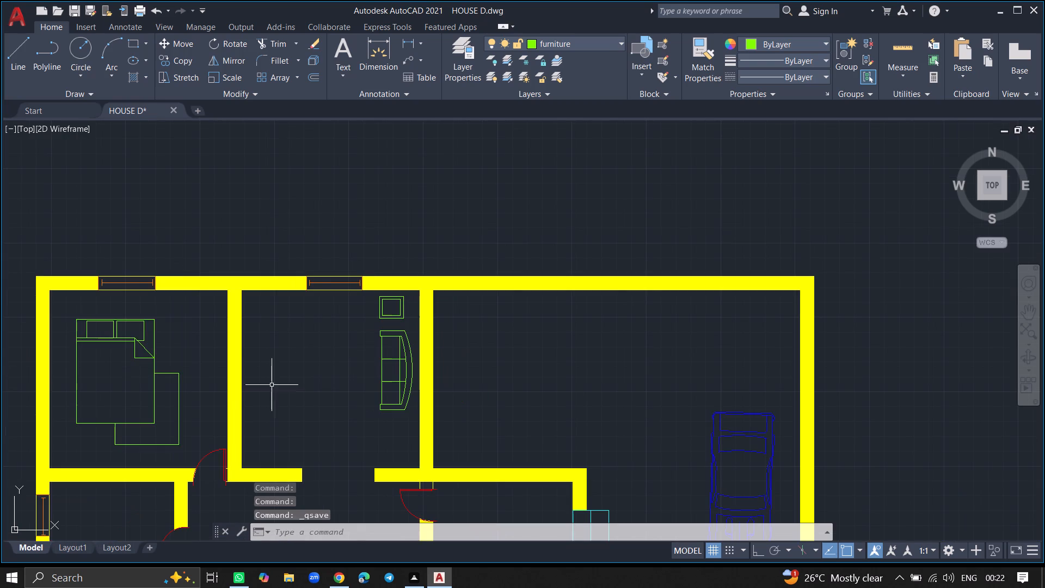
{"action": "key", "text": "ctrl+2"}
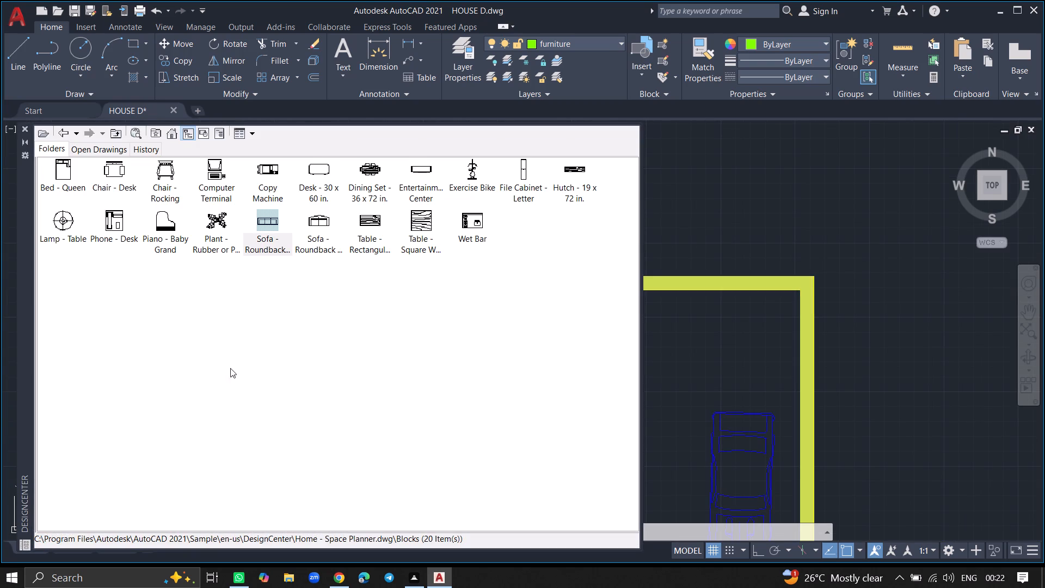
{"action": "left_click", "coordinate": [312, 224]}
{"action": "left_click_drag", "start_coordinate": [312, 224], "coordinate": [516, 261]}
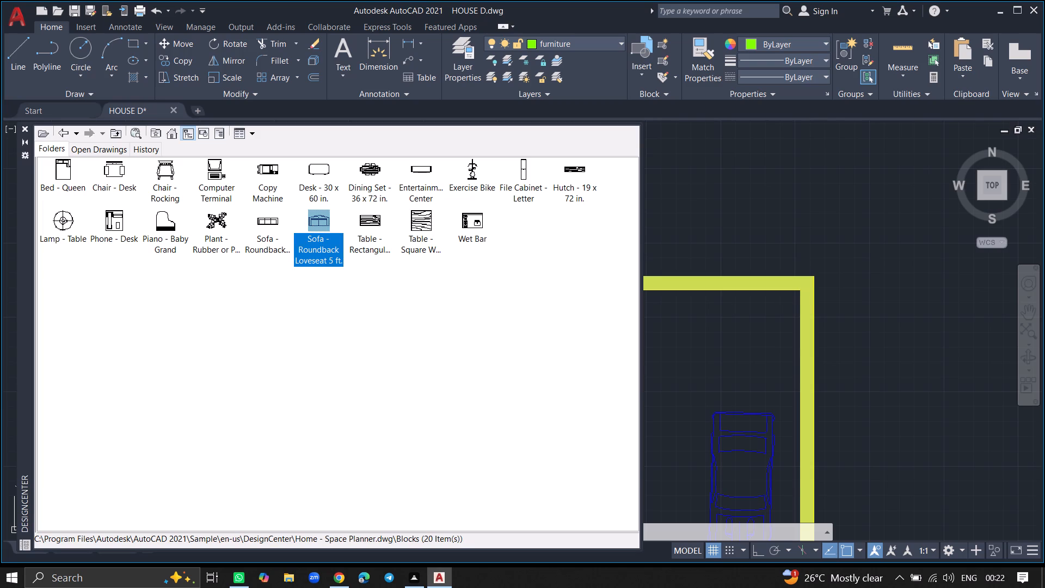
{"action": "left_click_drag", "start_coordinate": [516, 261], "coordinate": [682, 235]}
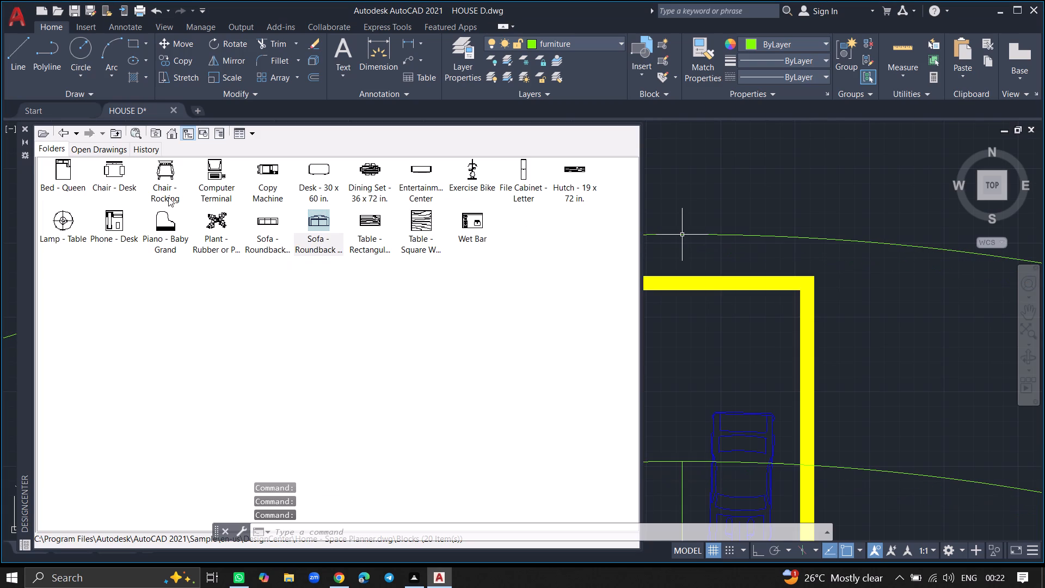
{"action": "left_click", "coordinate": [24, 127]}
Scale the oversized loveseat down freehand to roughly the existing sofa's scale, using a base point on its curved back near the north wall.
{"action": "scroll", "coordinate": [109, 256], "scroll_direction": "down", "scroll_amount": 2, "text": "ctrl"}
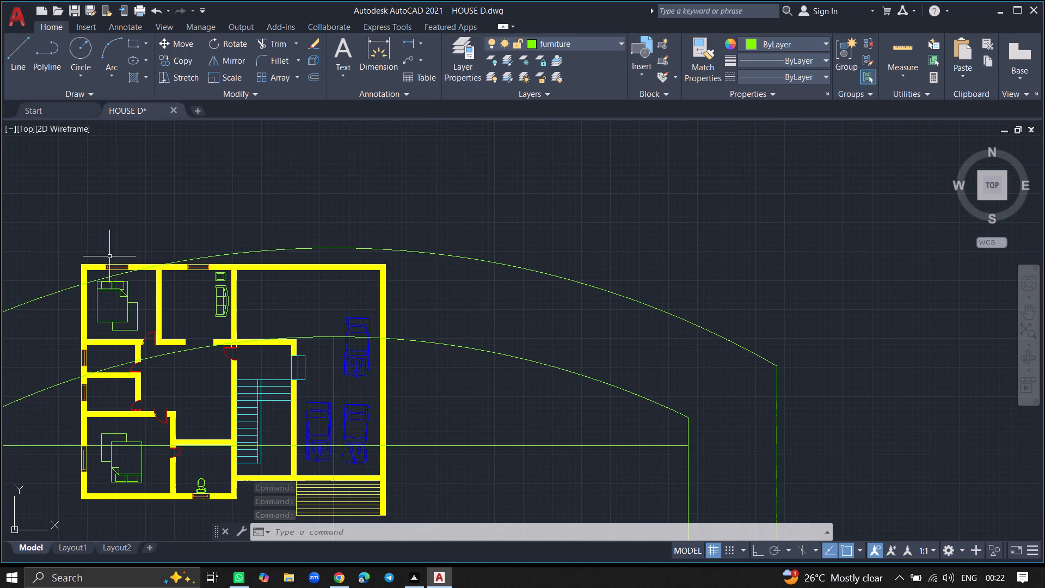
{"action": "left_click", "coordinate": [234, 252]}
{"action": "type", "text": "SC"}
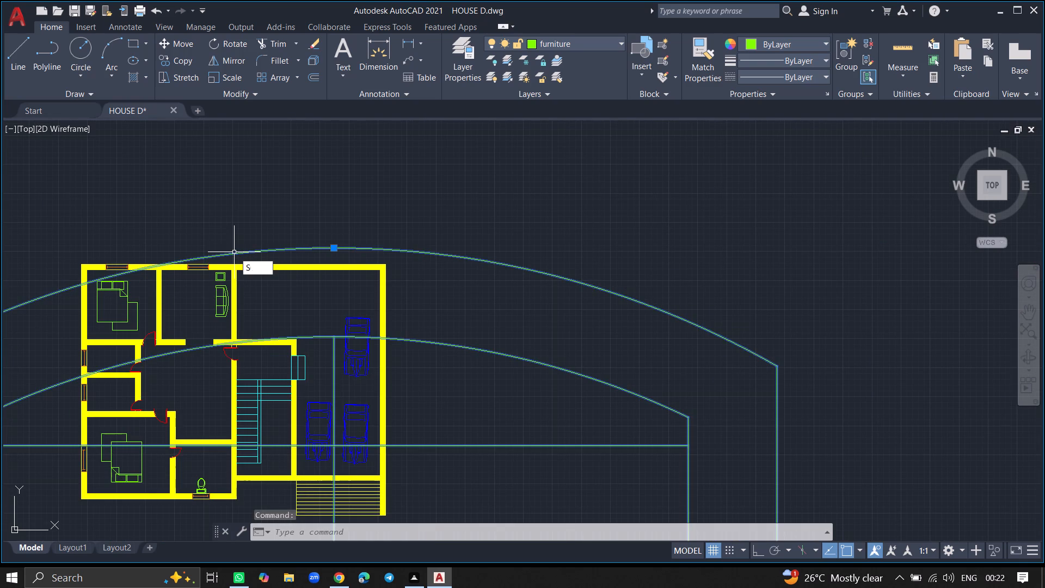
{"action": "key", "text": "Return"}
{"action": "left_click", "coordinate": [234, 252]}
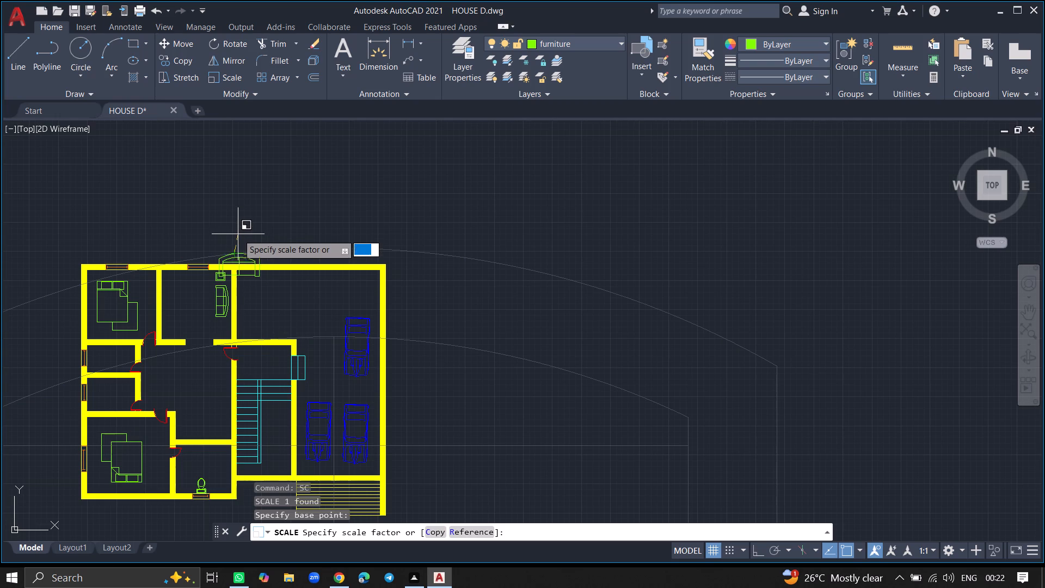
{"action": "left_click", "coordinate": [238, 239]}
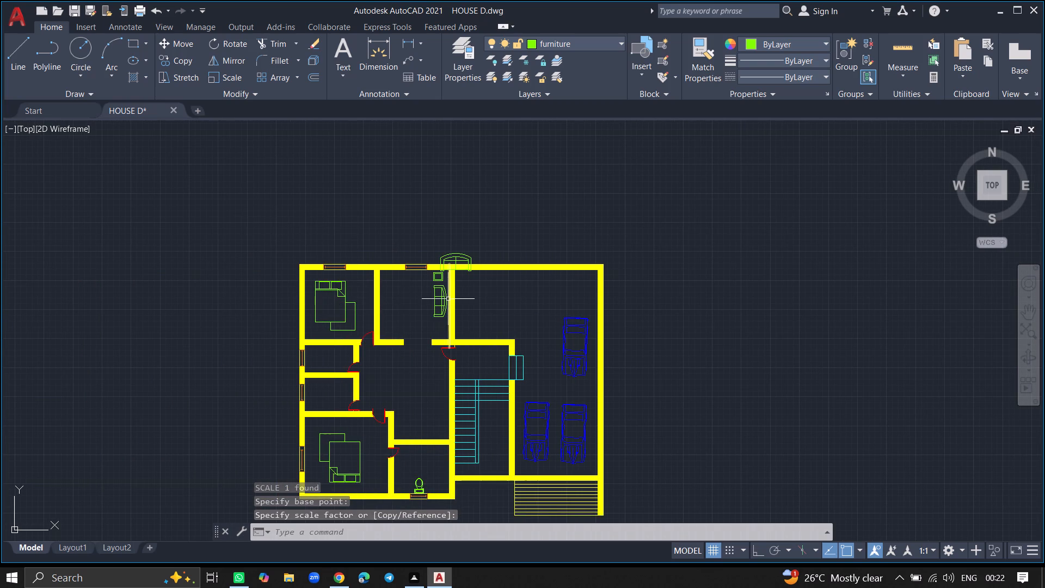
Move the loveseat about 6'-10" southwest into the north middle room, just south of the window and west of the side table.
{"action": "scroll", "coordinate": [448, 299], "scroll_direction": "up", "scroll_amount": 4, "text": "ctrl"}
{"action": "scroll", "coordinate": [456, 262], "scroll_direction": "down", "scroll_amount": 5, "text": "ctrl"}
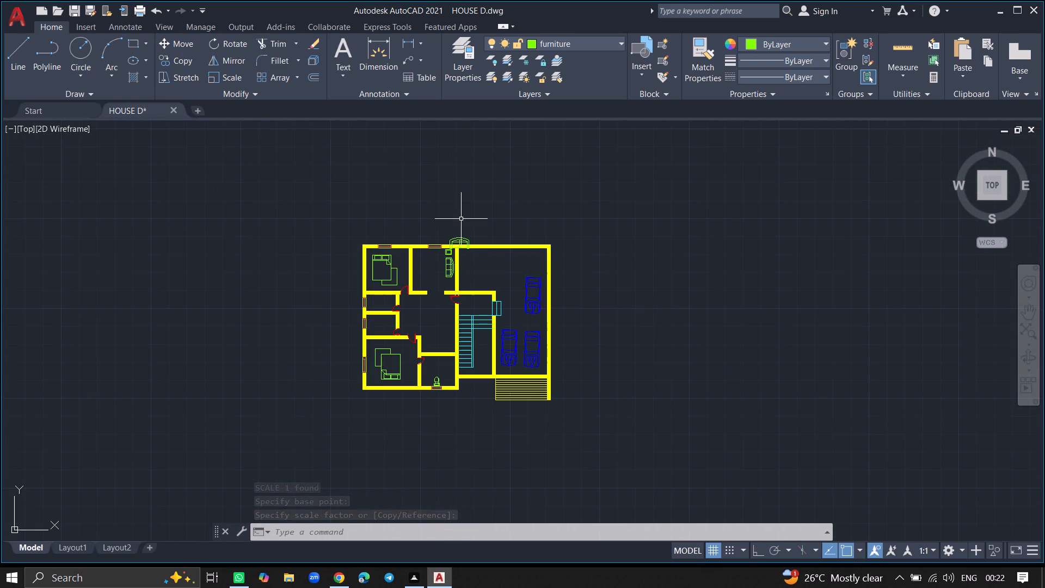
{"action": "left_click", "coordinate": [458, 241]}
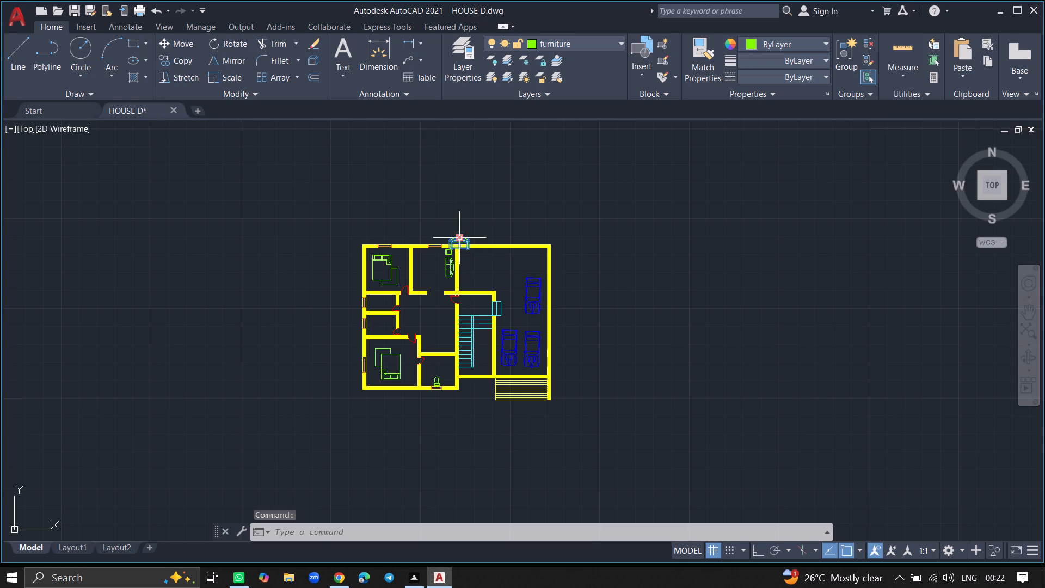
{"action": "type", "text": "MOVE"}
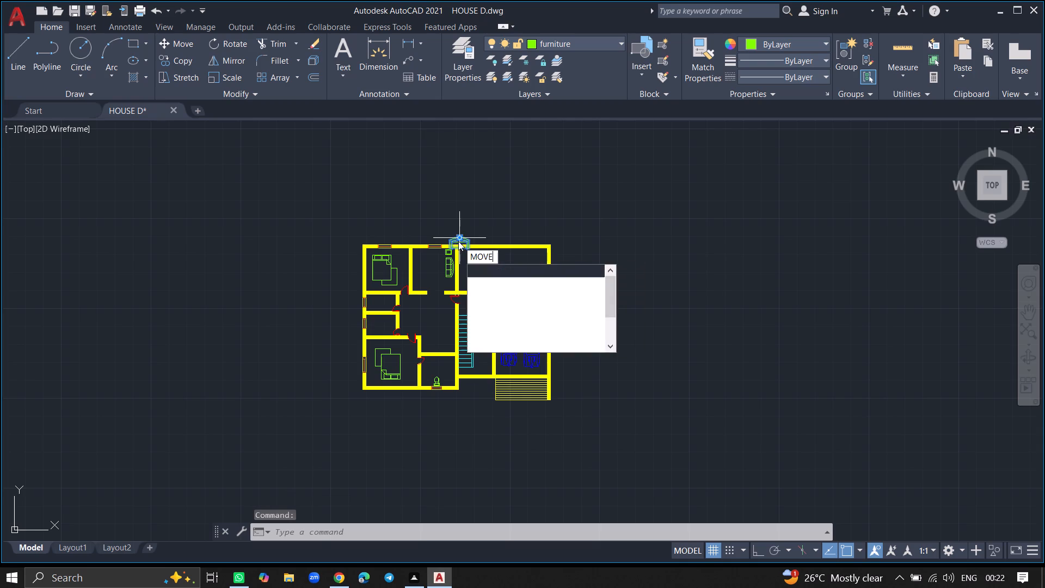
{"action": "key", "text": "Return"}
{"action": "left_click", "coordinate": [458, 241]}
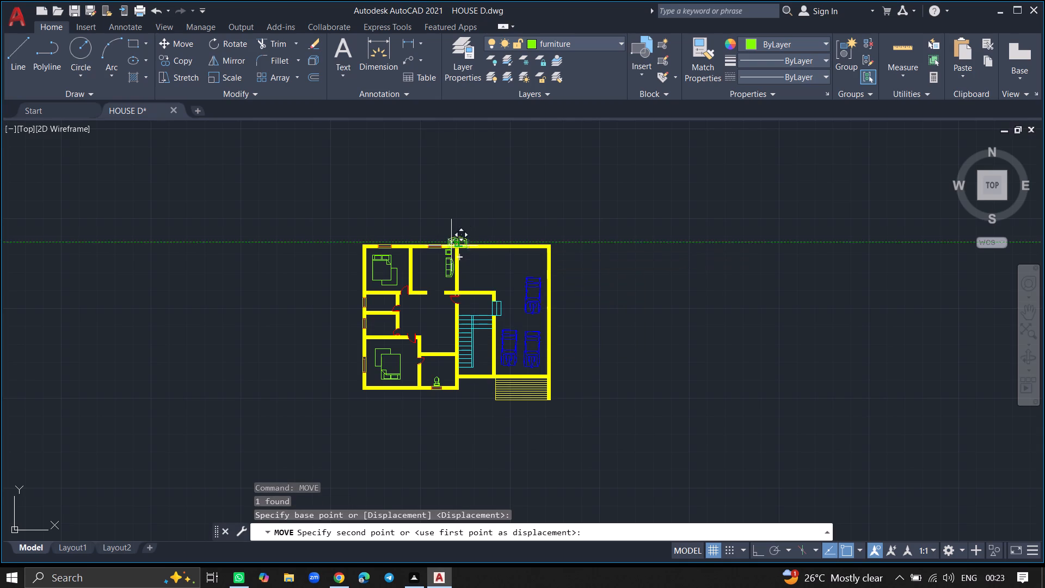
{"action": "scroll", "coordinate": [432, 265], "scroll_direction": "up", "scroll_amount": 5, "text": "ctrl"}
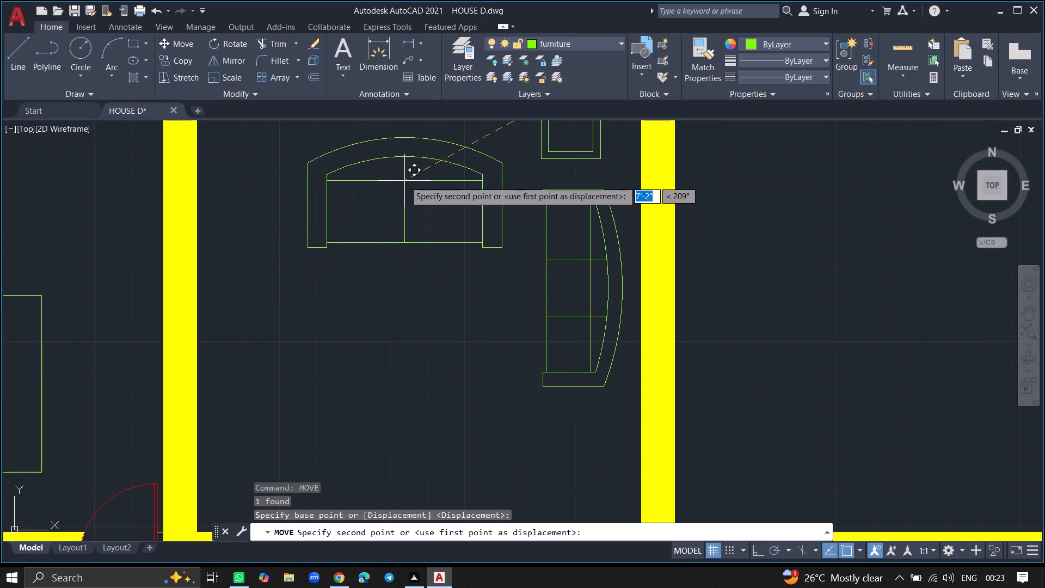
{"action": "scroll", "coordinate": [404, 181], "scroll_direction": "down", "scroll_amount": 3, "text": "ctrl"}
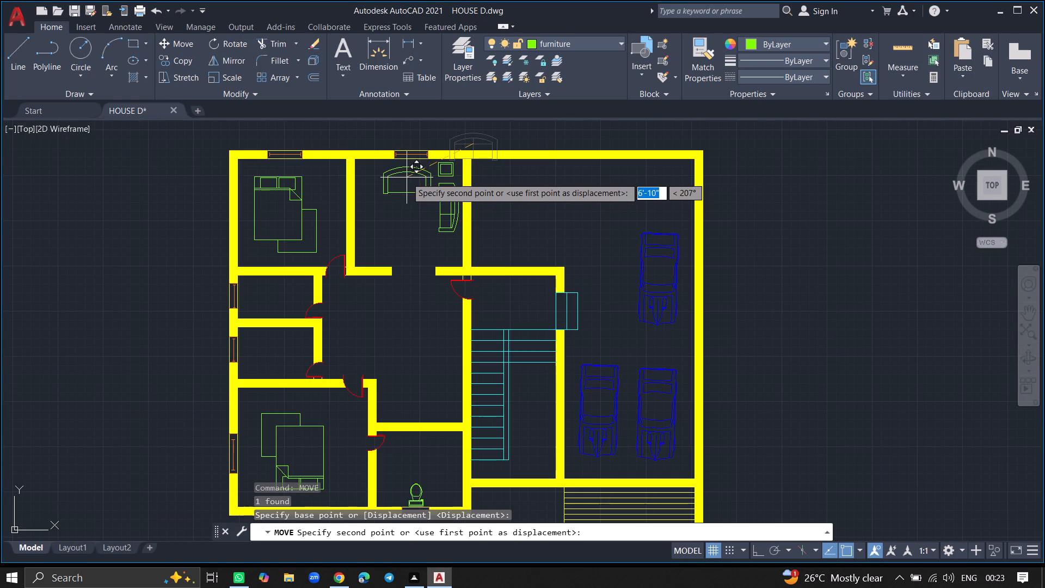
{"action": "left_click", "coordinate": [407, 177]}
Scale the loveseat down freehand to just over half its size, using the midpoint of its curved back as base point.
{"action": "scroll", "coordinate": [404, 161], "scroll_direction": "up", "scroll_amount": 3, "text": "ctrl"}
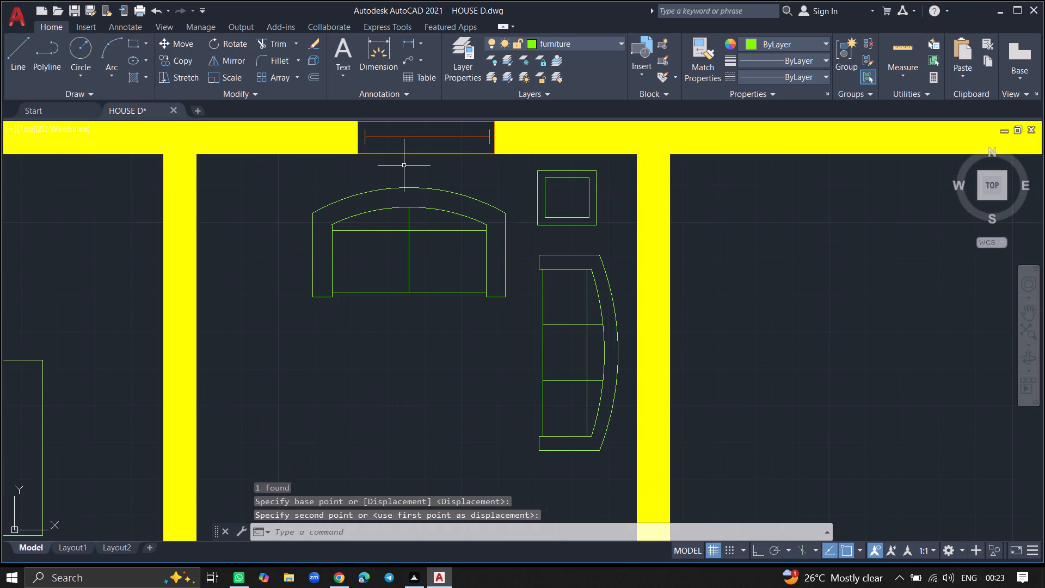
{"action": "left_click", "coordinate": [414, 188]}
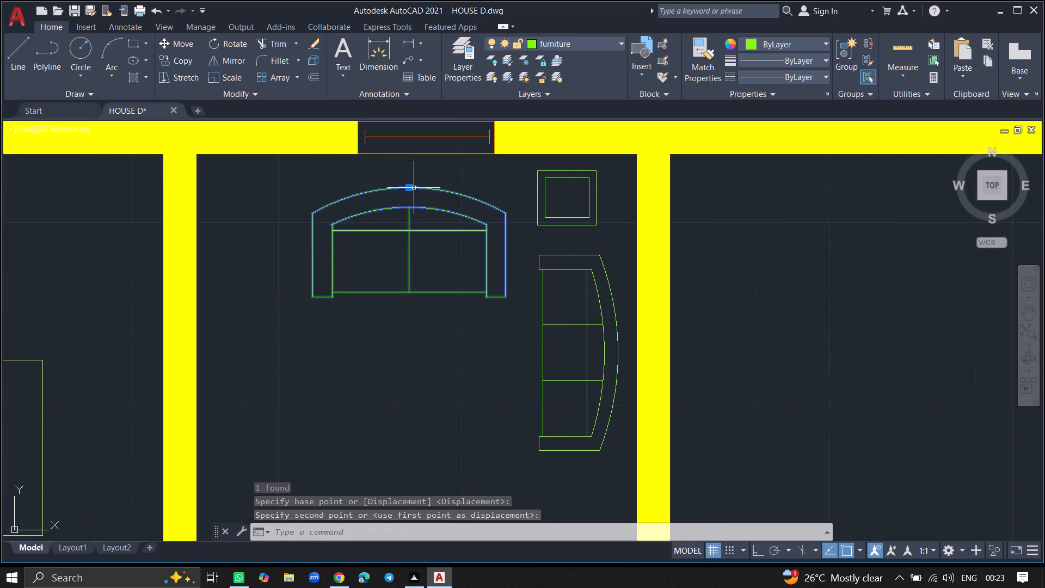
{"action": "type", "text": "SC"}
{"action": "key", "text": "Return"}
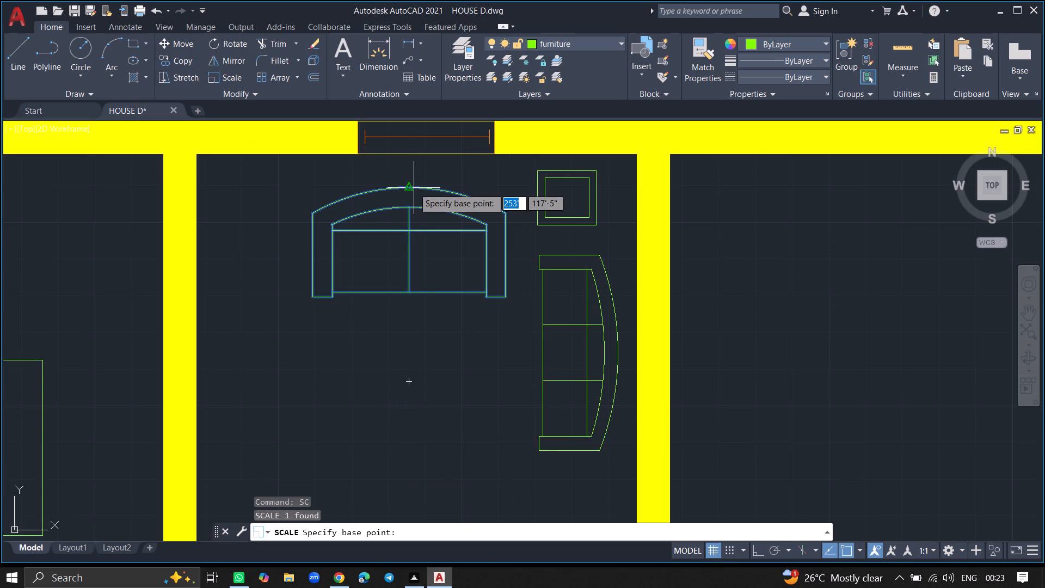
{"action": "left_click", "coordinate": [413, 188]}
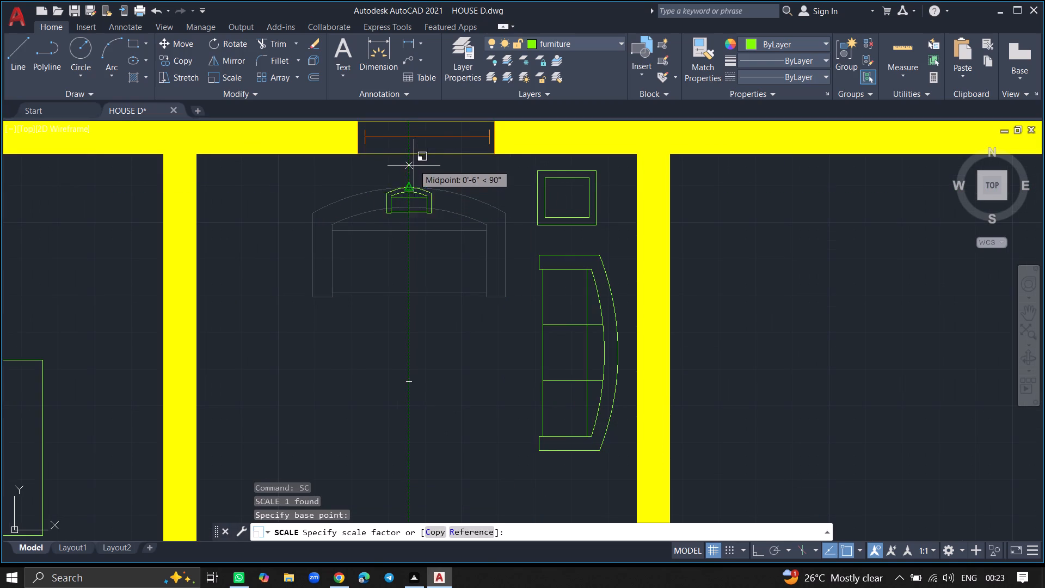
{"action": "left_click", "coordinate": [428, 141]}
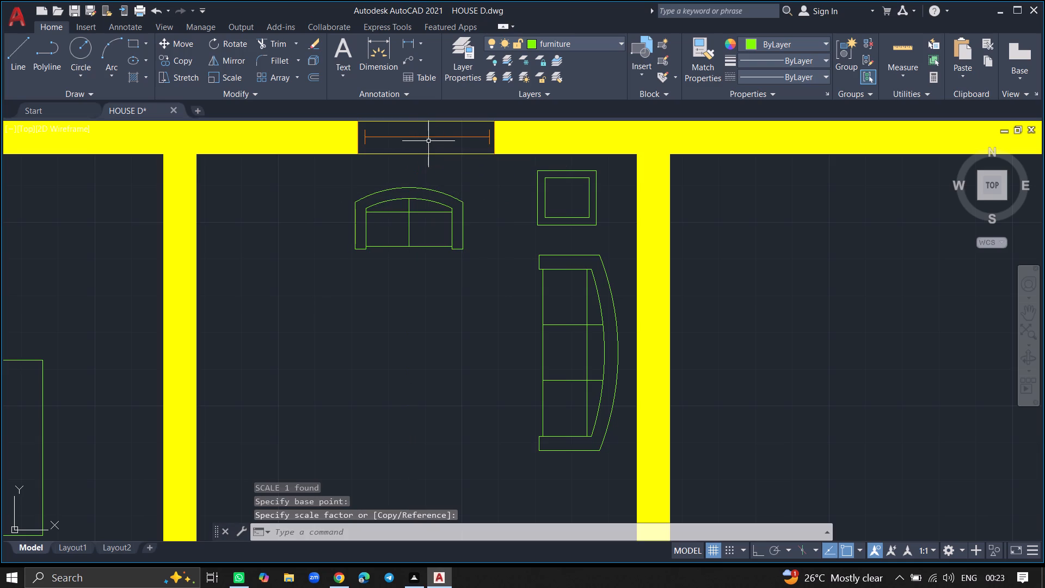
Draw a coffee-table rectangle south of the loveseat, about two-thirds the loveseat's width and longer north to south.
{"action": "scroll", "coordinate": [304, 216], "scroll_direction": "down", "scroll_amount": 1, "text": "ctrl"}
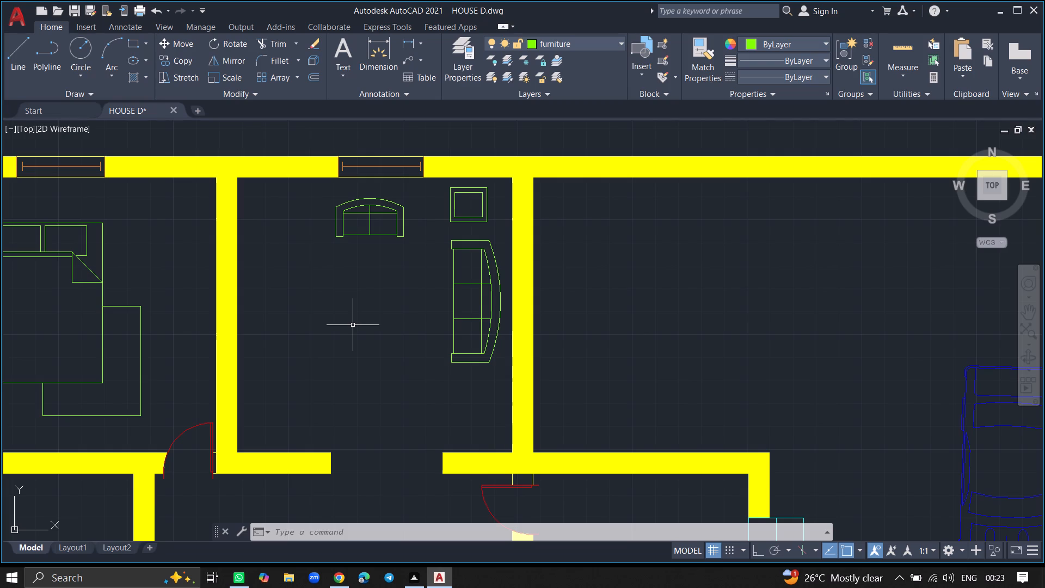
{"action": "type", "text": "TR"}
{"action": "key", "text": "Escape"}
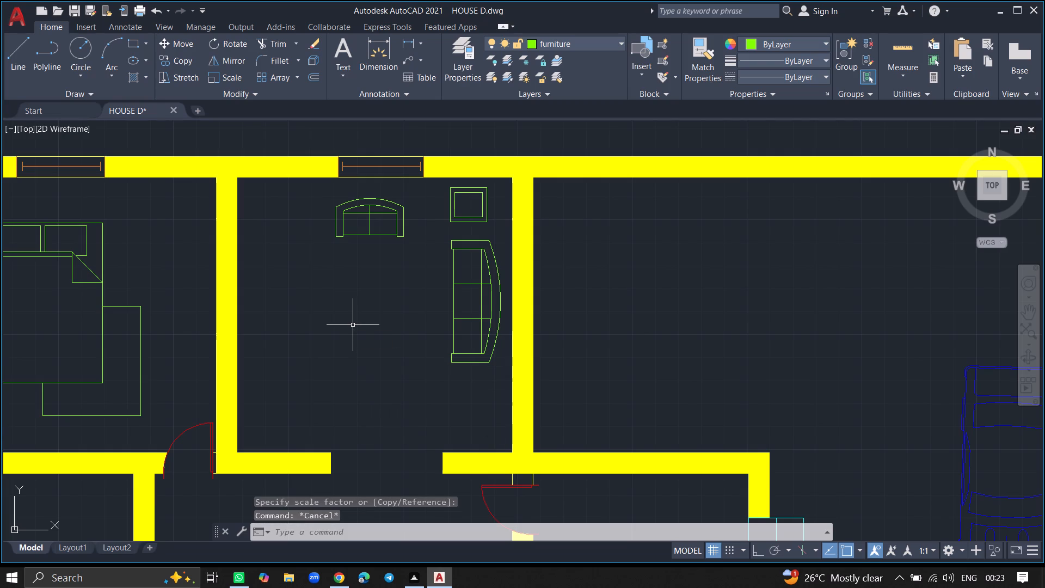
{"action": "type", "text": "RECT"}
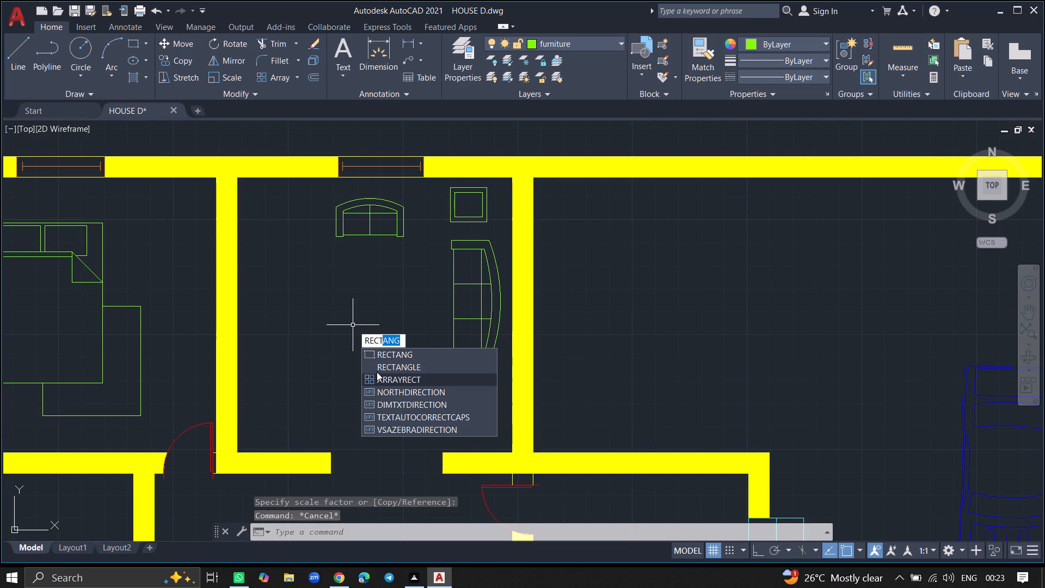
{"action": "left_click", "coordinate": [377, 366]}
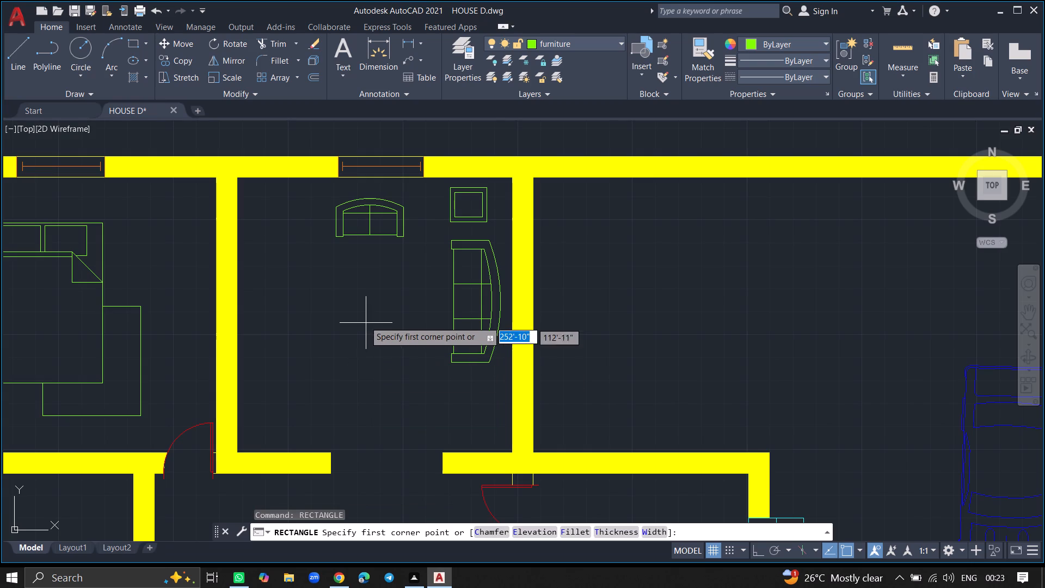
{"action": "left_click", "coordinate": [341, 265]}
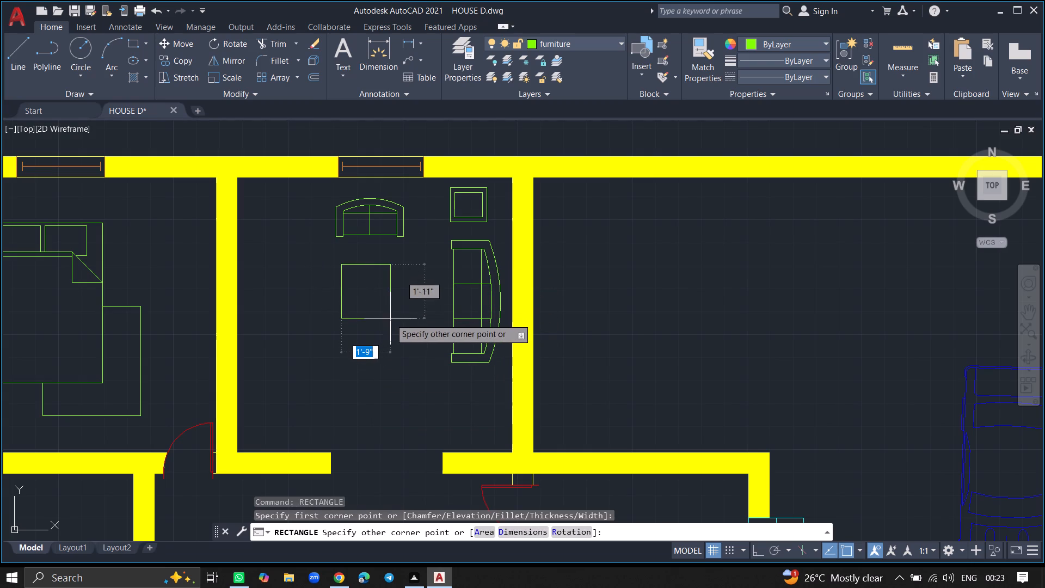
{"action": "left_click", "coordinate": [385, 334]}
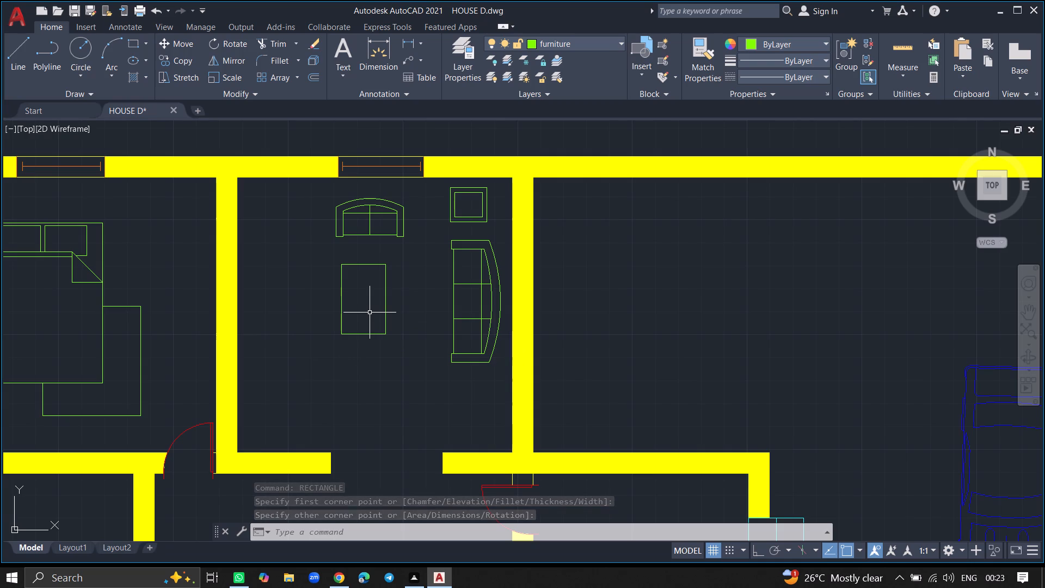
Offset the coffee-table rectangle outward by 2" to form its outer edge.
{"action": "scroll", "coordinate": [370, 303], "scroll_direction": "up", "scroll_amount": 1, "text": "ctrl"}
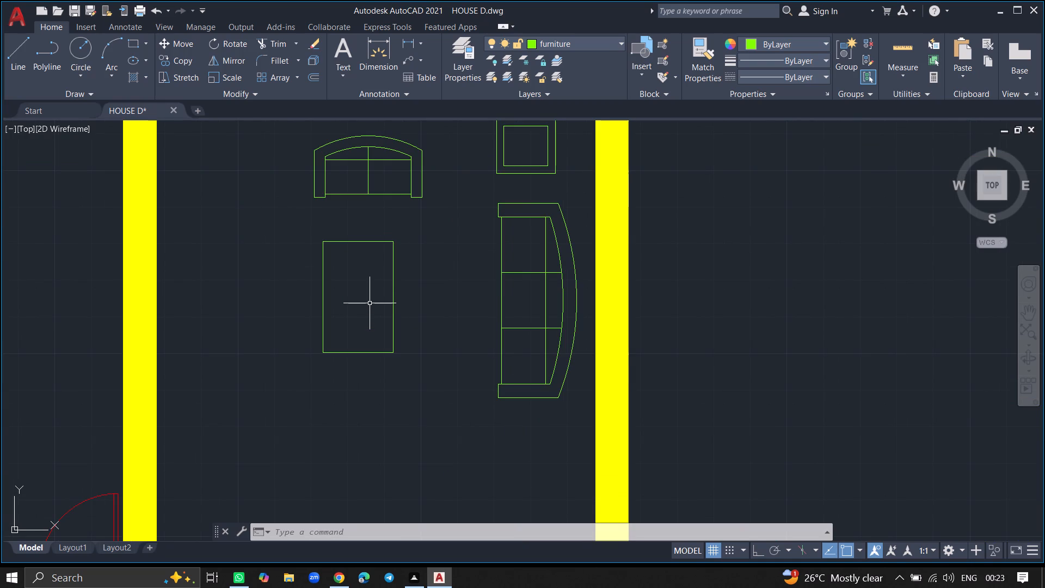
{"action": "type", "text": "OFFSET"}
{"action": "key", "text": "Return"}
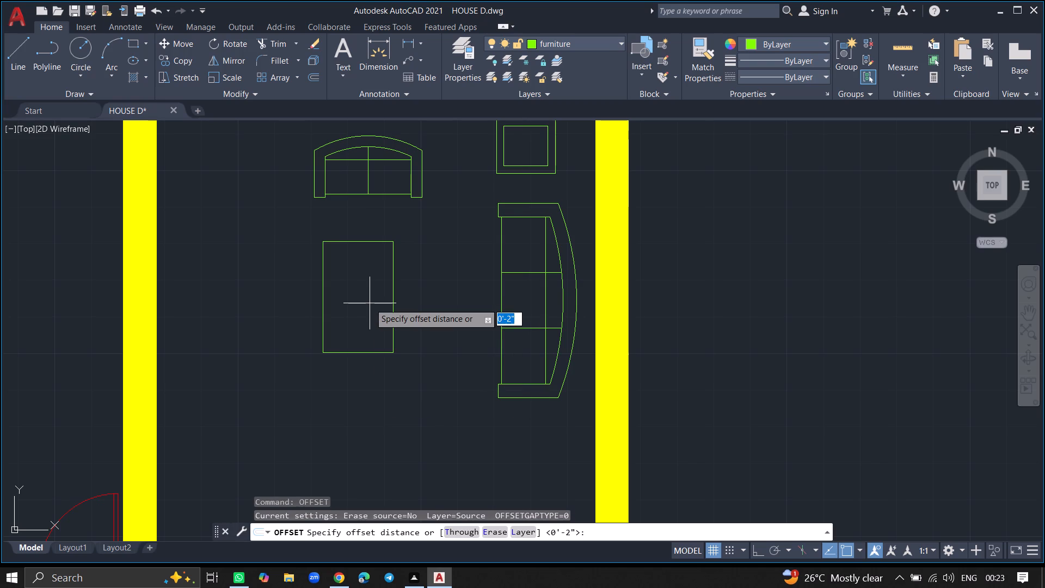
{"action": "key", "text": "Return"}
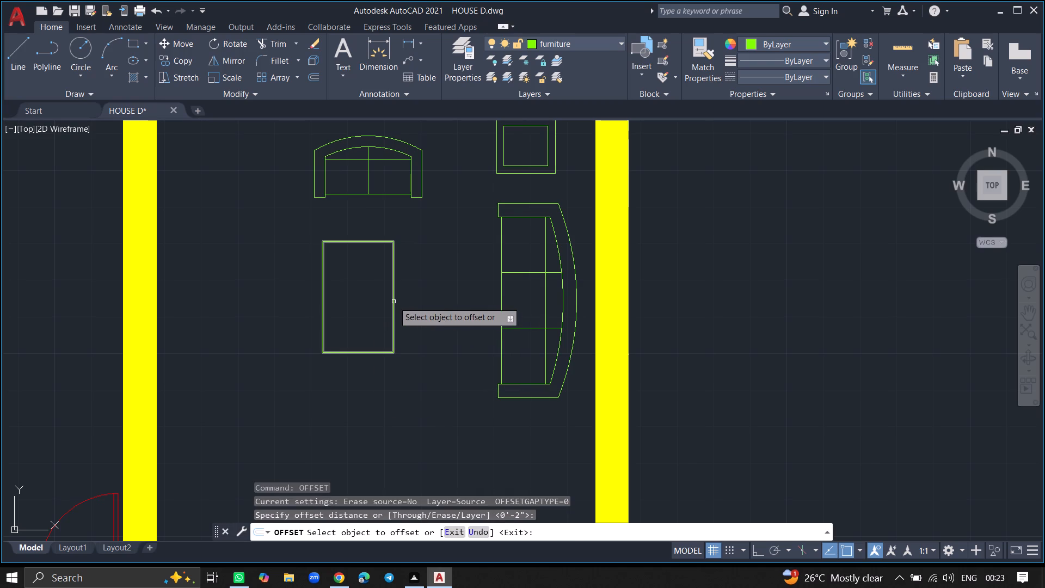
{"action": "left_click", "coordinate": [394, 302]}
{"action": "left_click", "coordinate": [431, 304]}
{"action": "key", "text": "Return"}
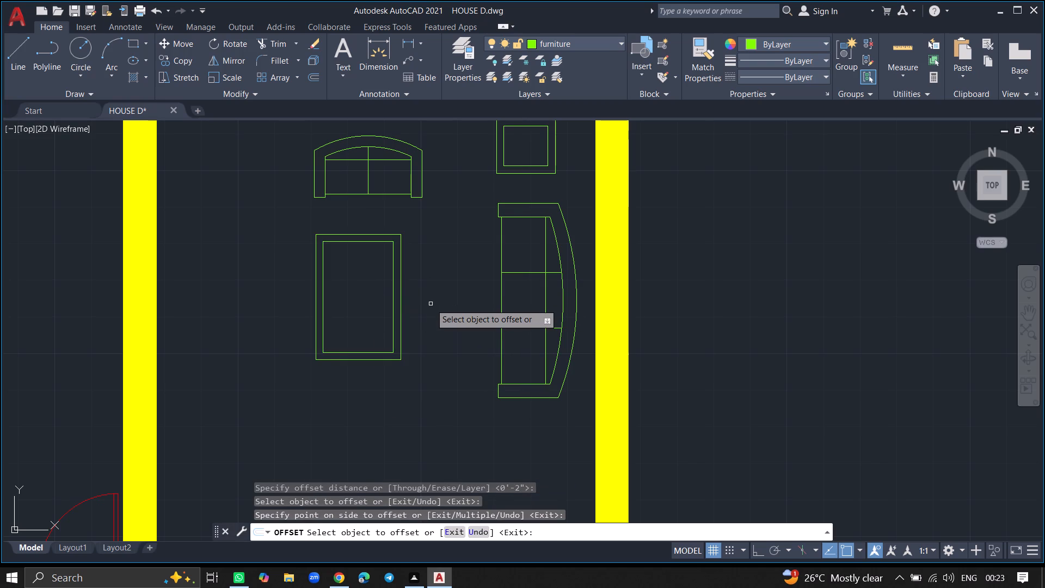
Fillet the northeast corner of the coffee table's outer rectangle with a 2" radius.
{"action": "key", "text": "f"}
{"action": "key", "text": "Return"}
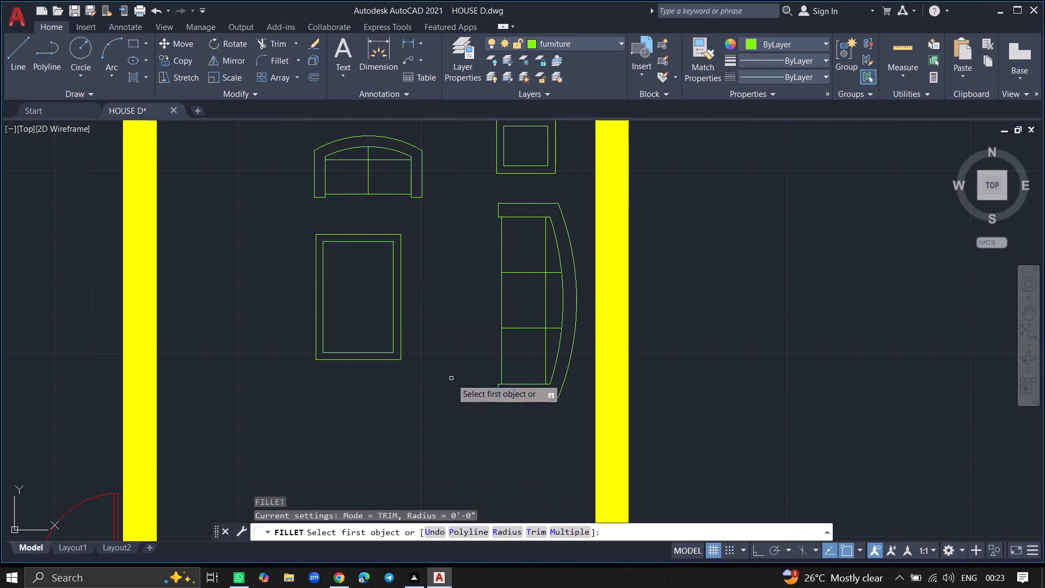
{"action": "left_click", "coordinate": [499, 532]}
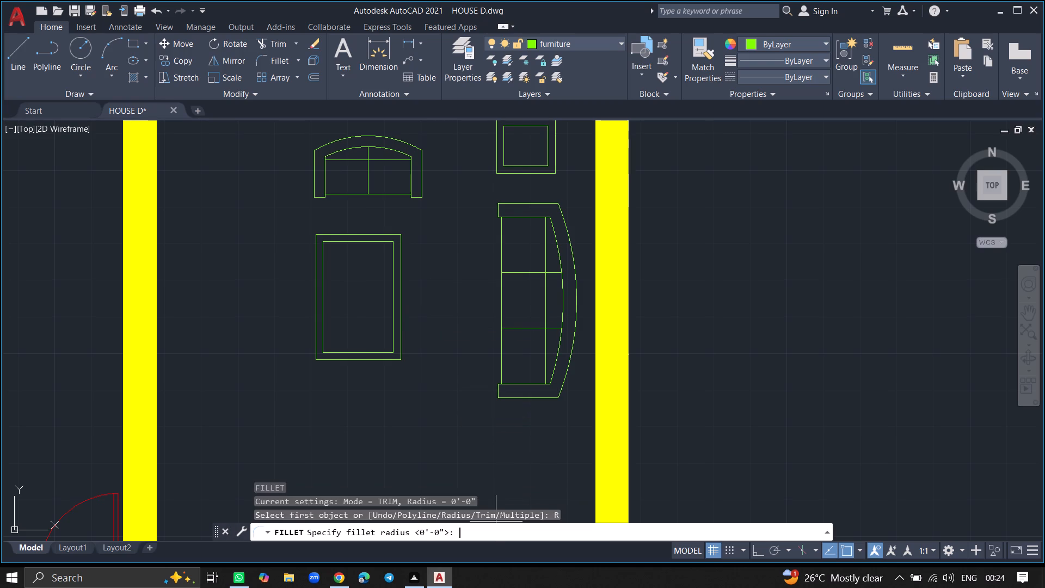
{"action": "key", "text": "2"}
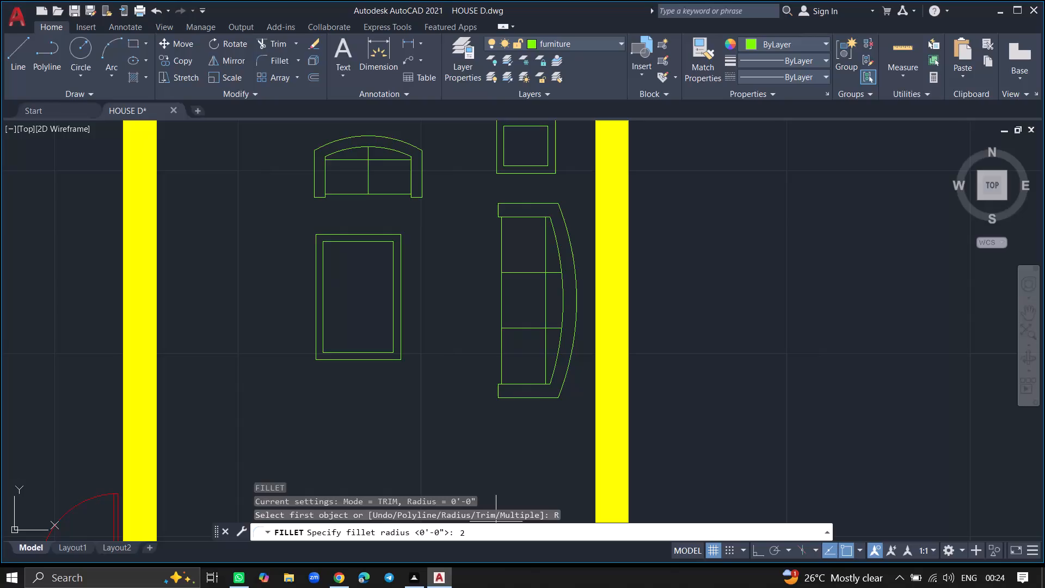
{"action": "key", "text": "shift+quotedbl"}
{"action": "key", "text": "Return"}
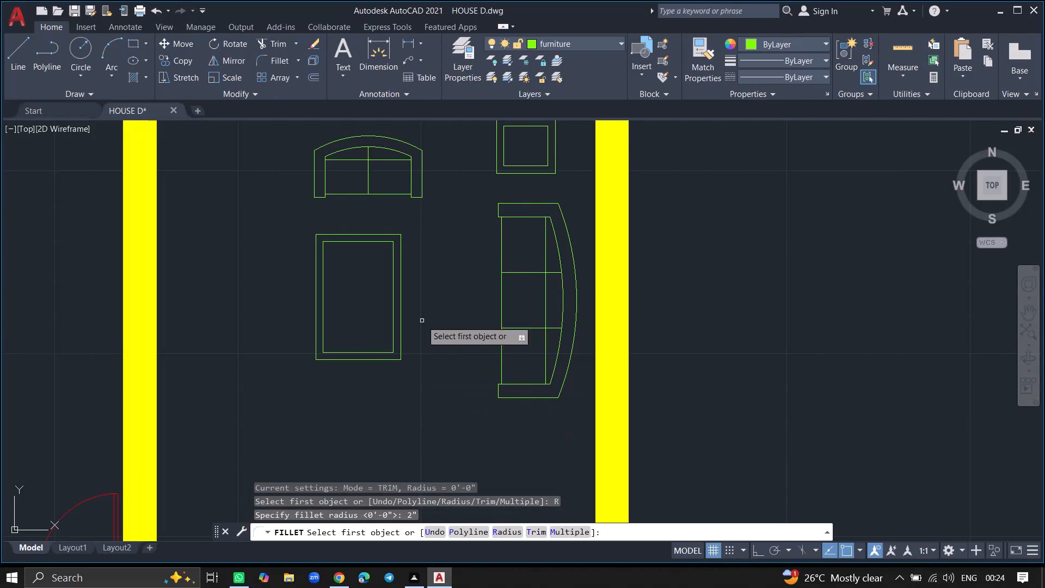
{"action": "left_click", "coordinate": [400, 253]}
{"action": "left_click", "coordinate": [390, 235]}
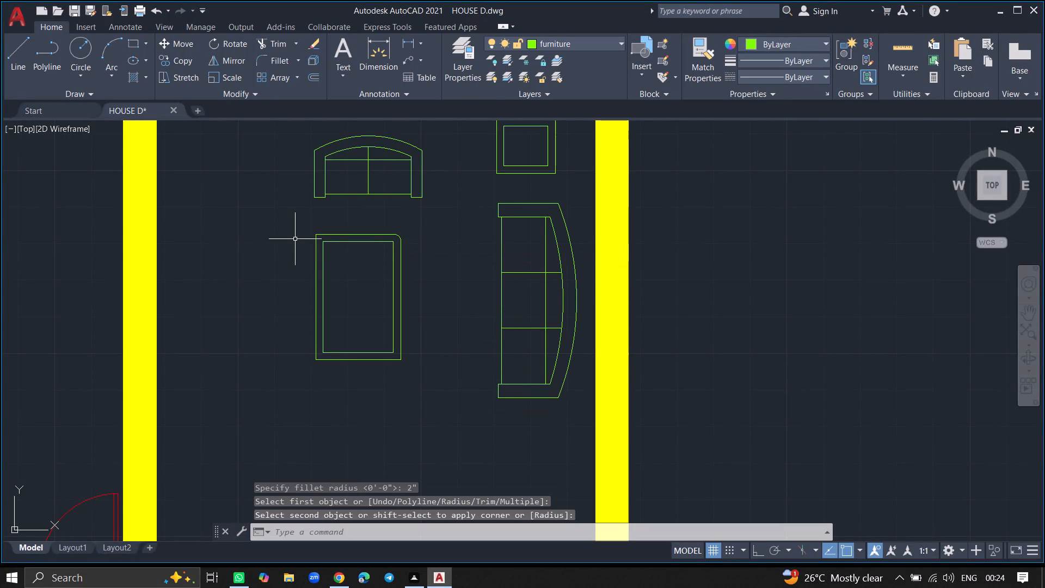
Fillet the southeast corner of the coffee table's inner rectangle with a 2" radius.
{"action": "key", "text": "f"}
{"action": "key", "text": "Return"}
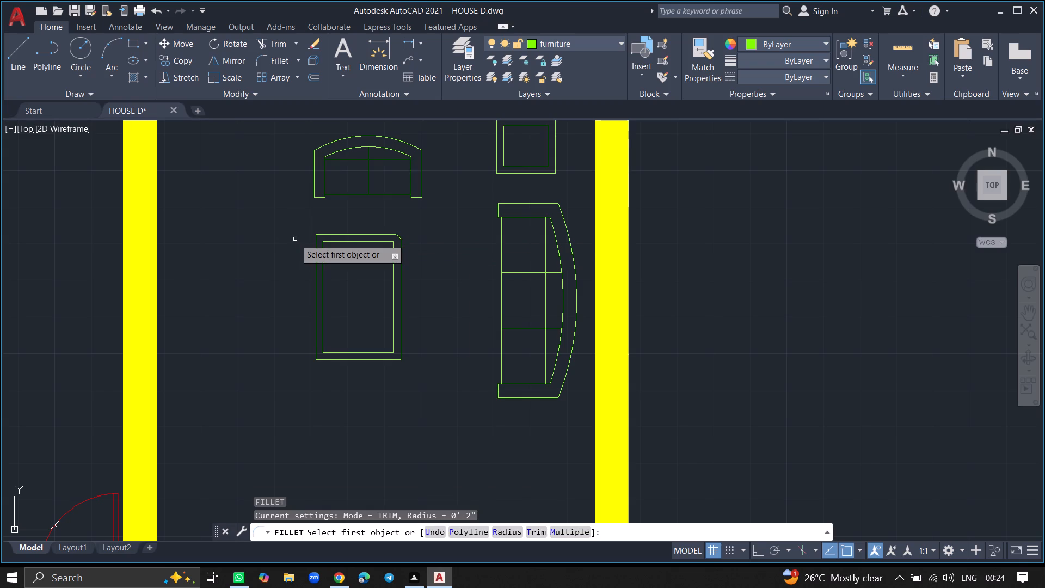
{"action": "left_click", "coordinate": [505, 531]}
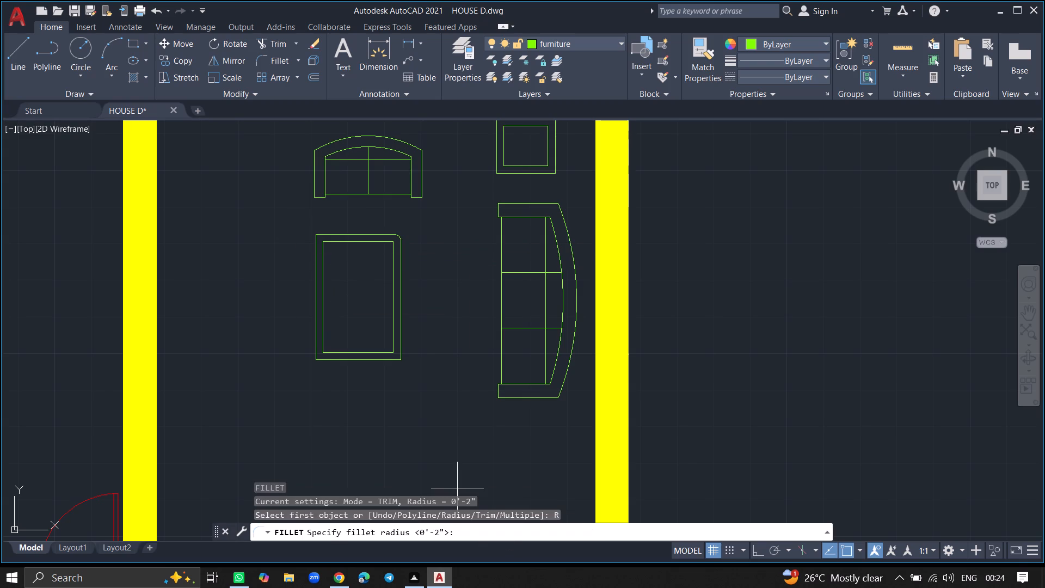
{"action": "key", "text": "2"}
{"action": "key", "text": "shift+quotedbl"}
{"action": "key", "text": "Return"}
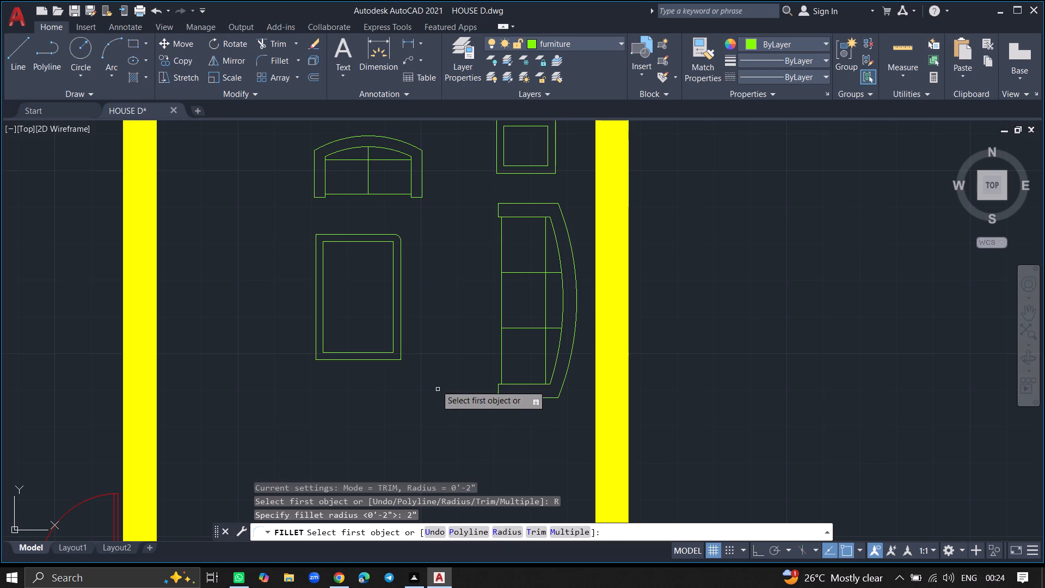
{"action": "left_click", "coordinate": [395, 342]}
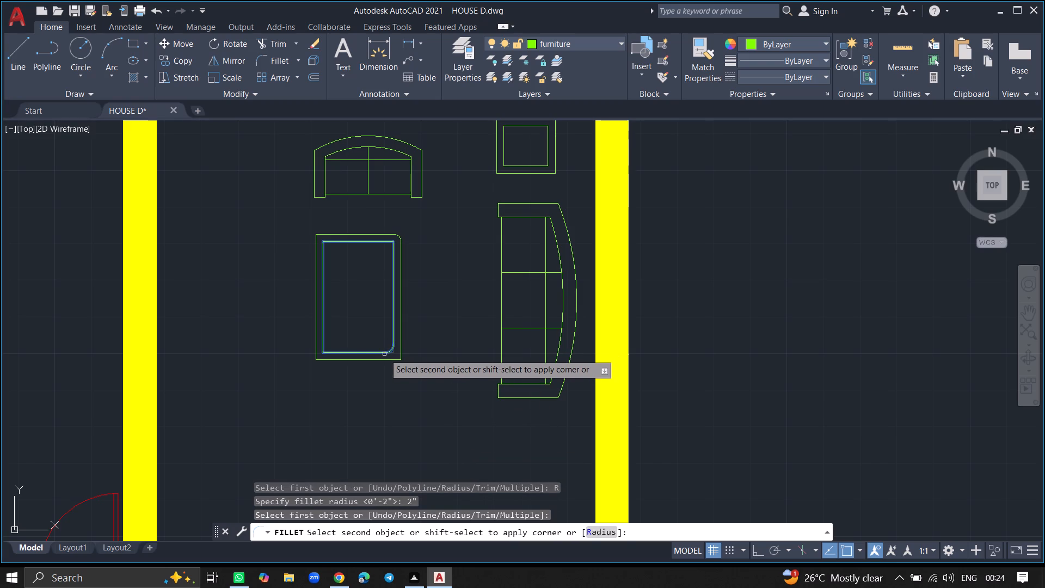
{"action": "left_click", "coordinate": [384, 354]}
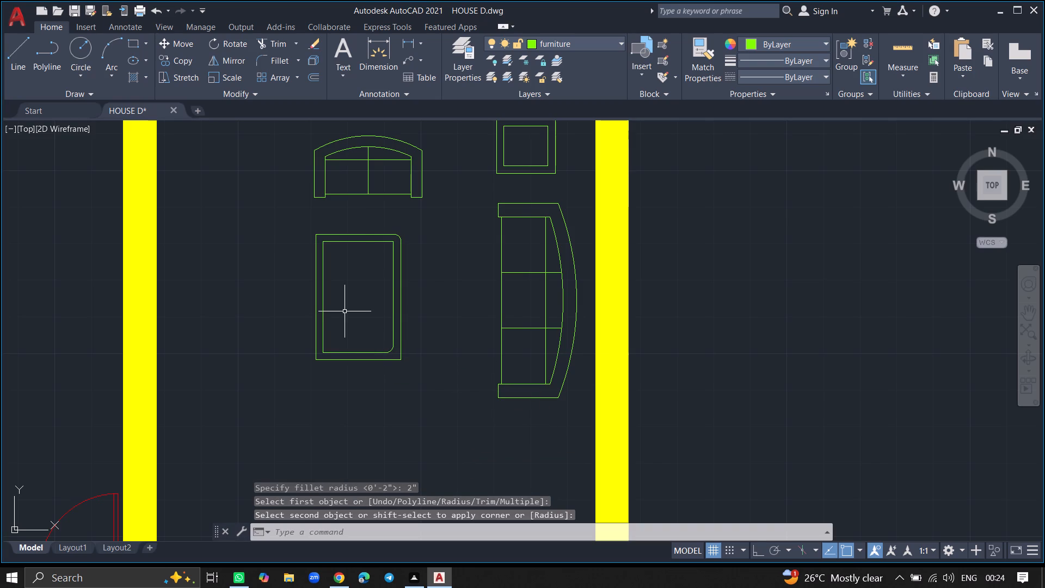
Fillet the southeast corner of the coffee table's outer rectangle with a 2" radius.
{"action": "key", "text": "f"}
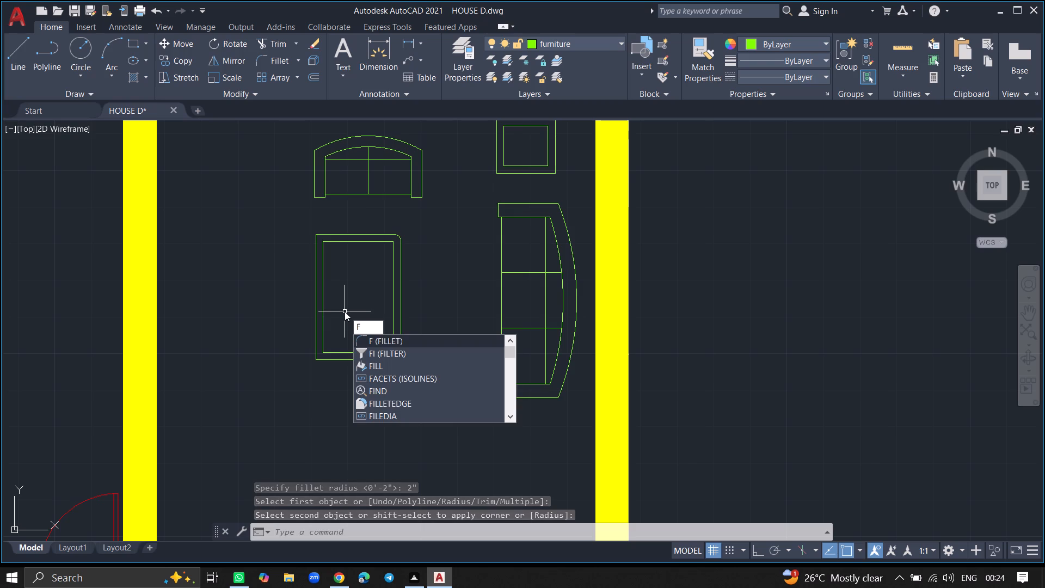
{"action": "key", "text": "Return"}
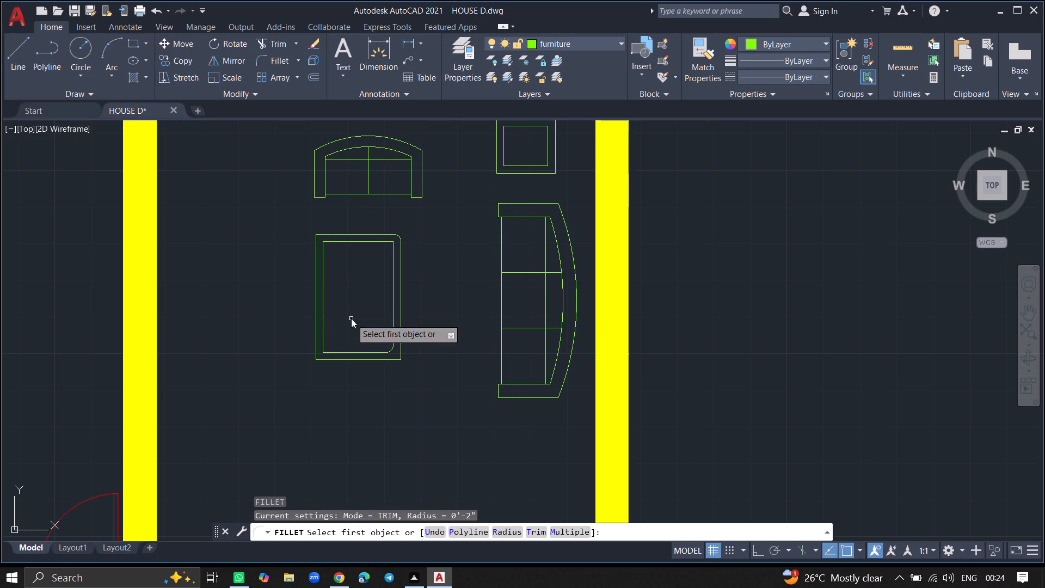
{"action": "left_click", "coordinate": [507, 532]}
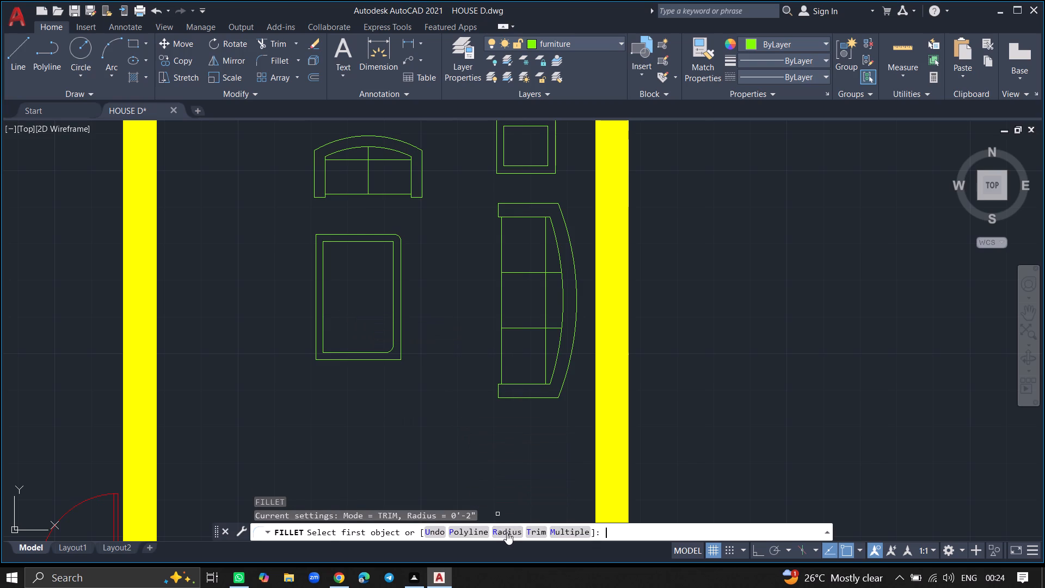
{"action": "key", "text": "2"}
{"action": "key", "text": "shift+quotedbl"}
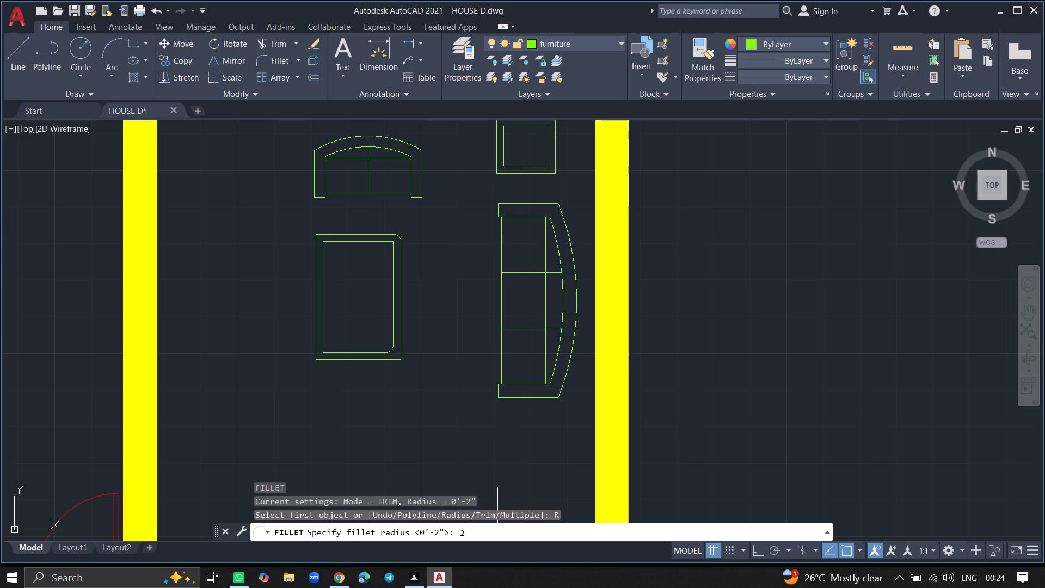
{"action": "key", "text": "Return"}
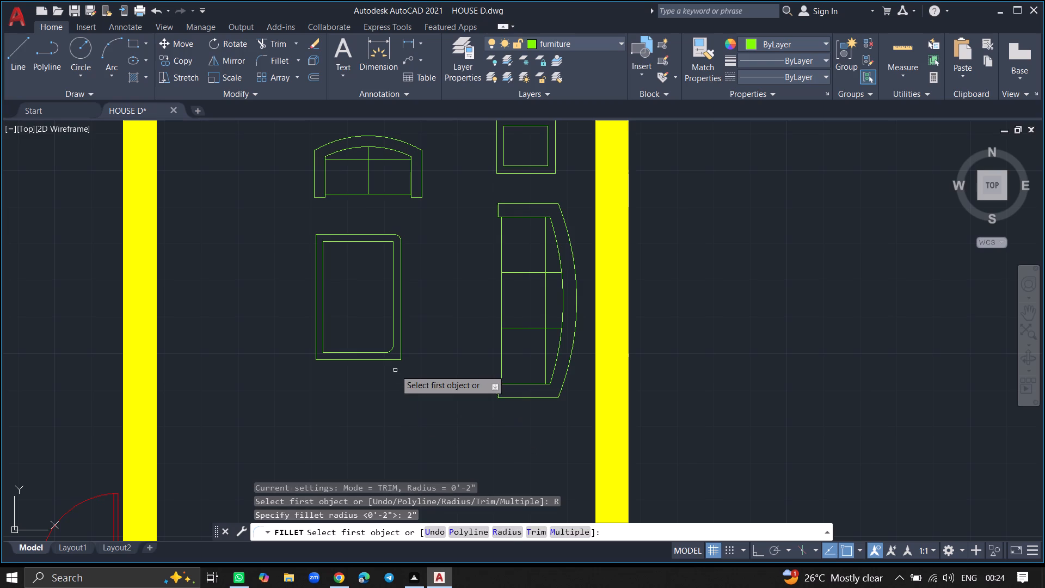
{"action": "left_click", "coordinate": [395, 359]}
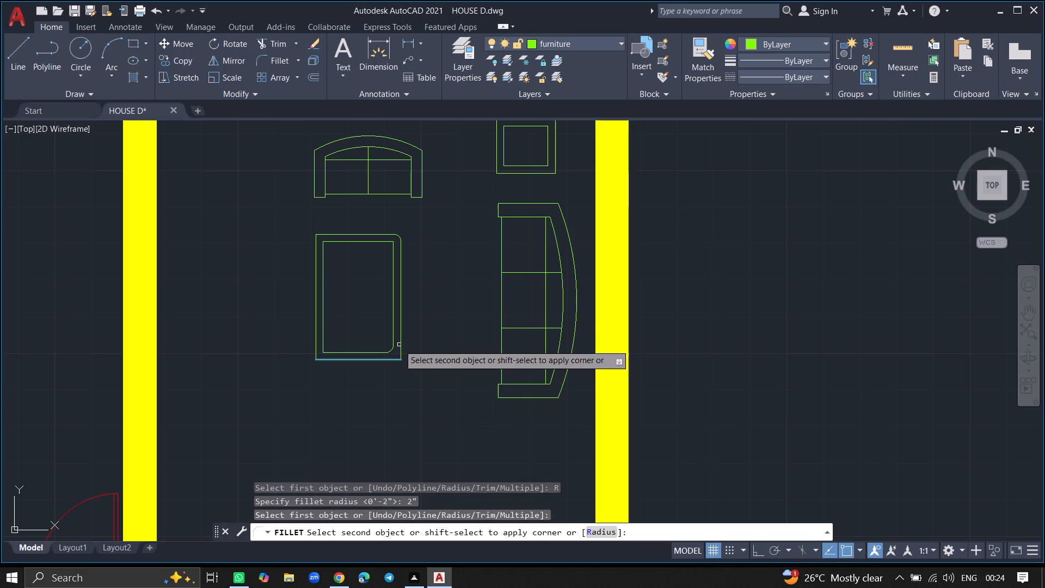
{"action": "left_click", "coordinate": [402, 343]}
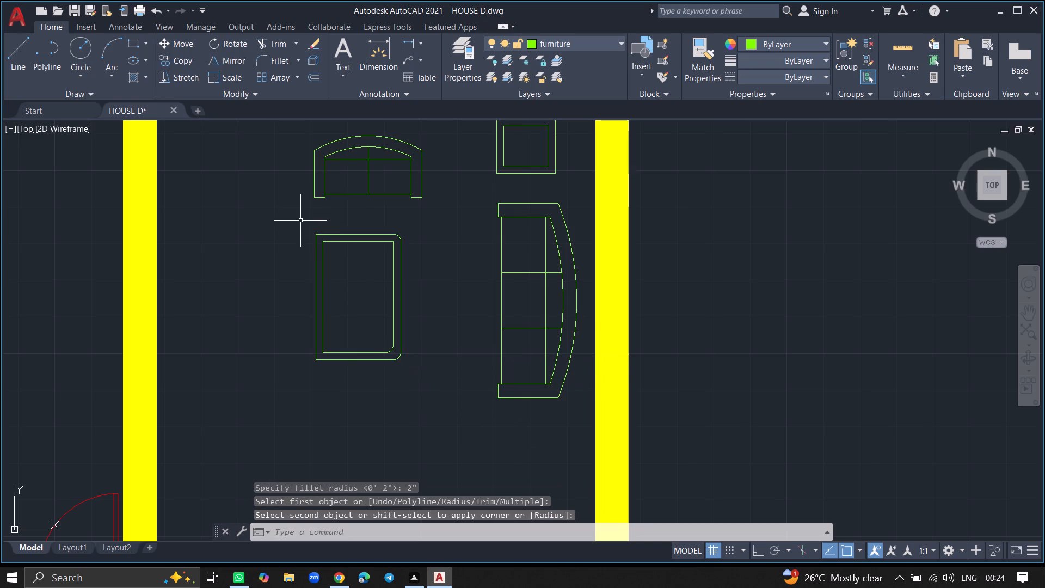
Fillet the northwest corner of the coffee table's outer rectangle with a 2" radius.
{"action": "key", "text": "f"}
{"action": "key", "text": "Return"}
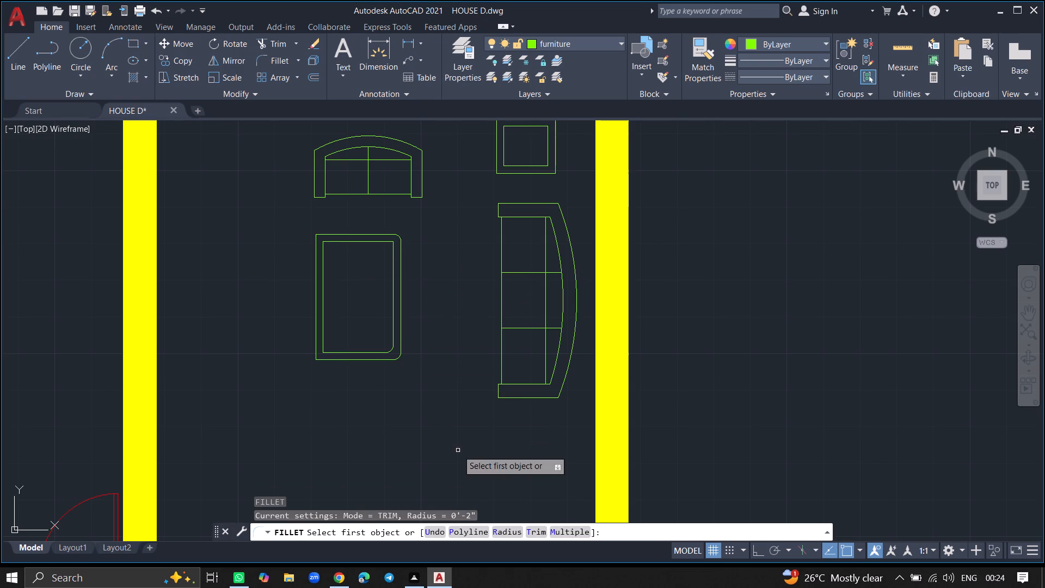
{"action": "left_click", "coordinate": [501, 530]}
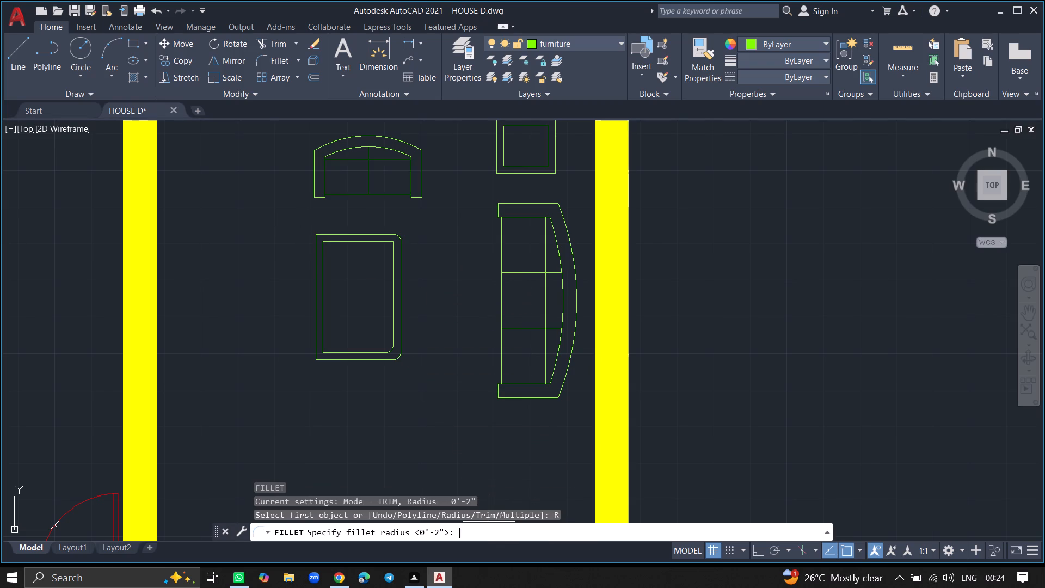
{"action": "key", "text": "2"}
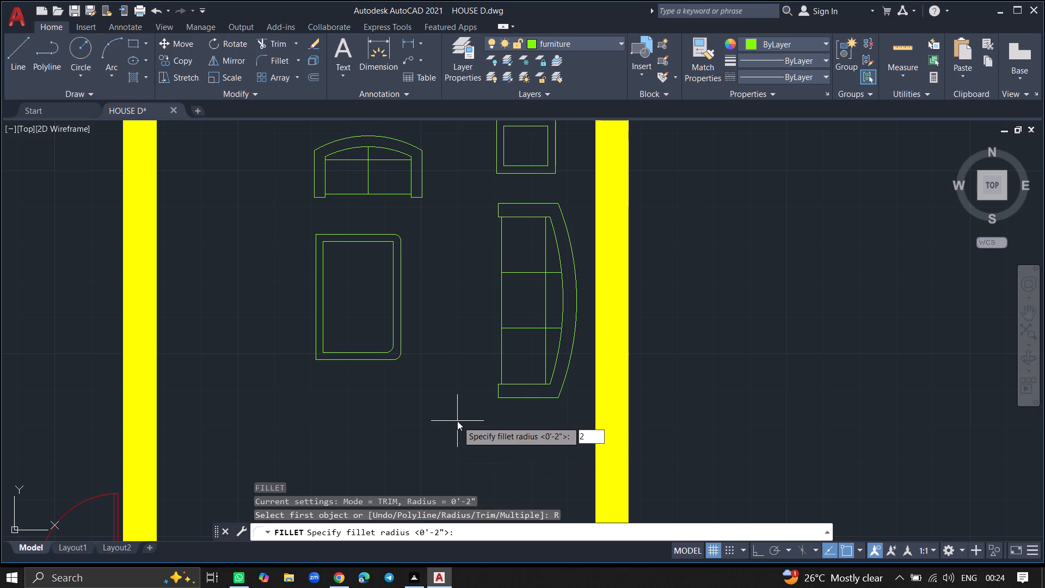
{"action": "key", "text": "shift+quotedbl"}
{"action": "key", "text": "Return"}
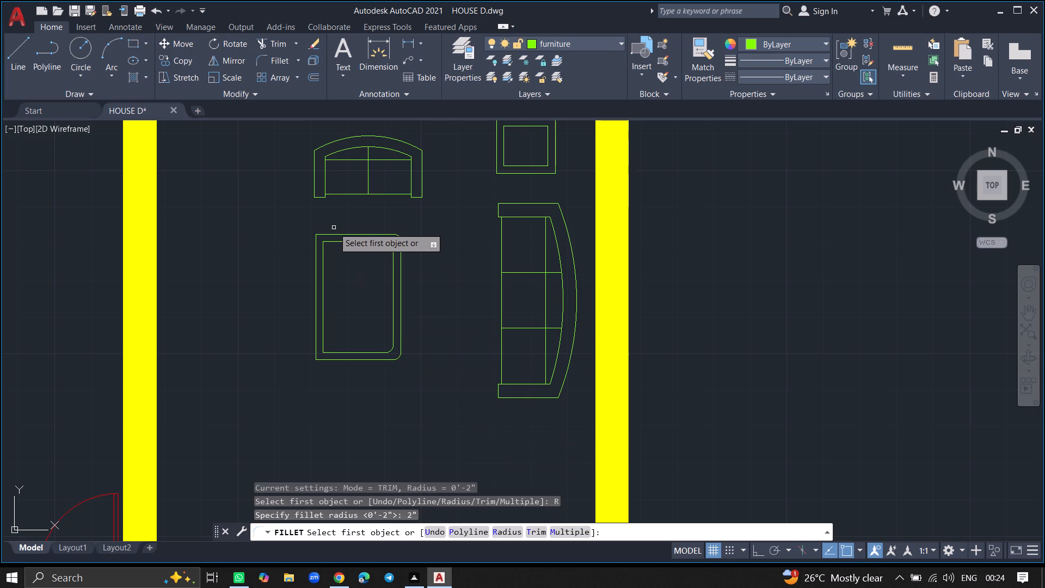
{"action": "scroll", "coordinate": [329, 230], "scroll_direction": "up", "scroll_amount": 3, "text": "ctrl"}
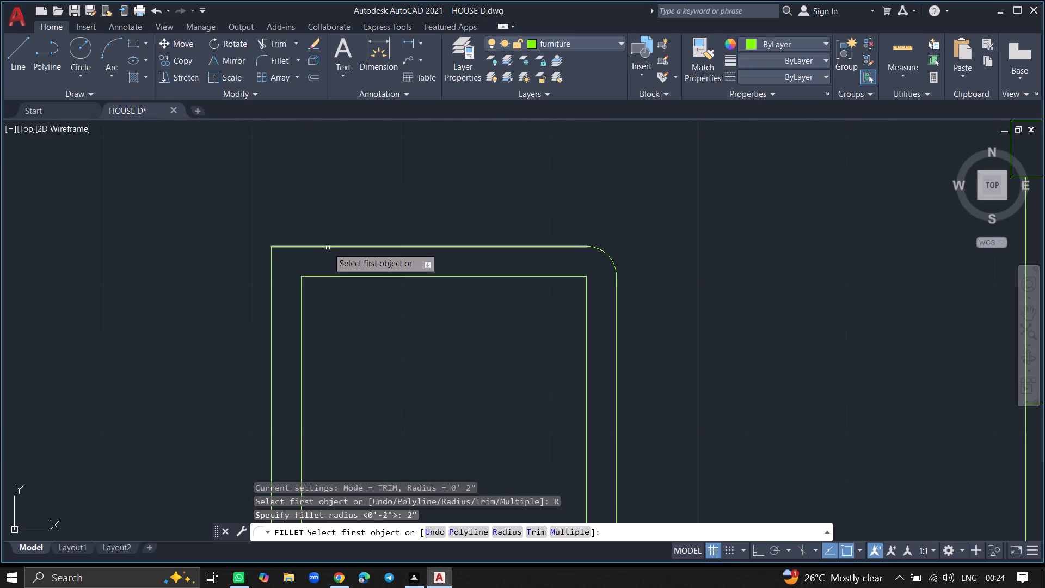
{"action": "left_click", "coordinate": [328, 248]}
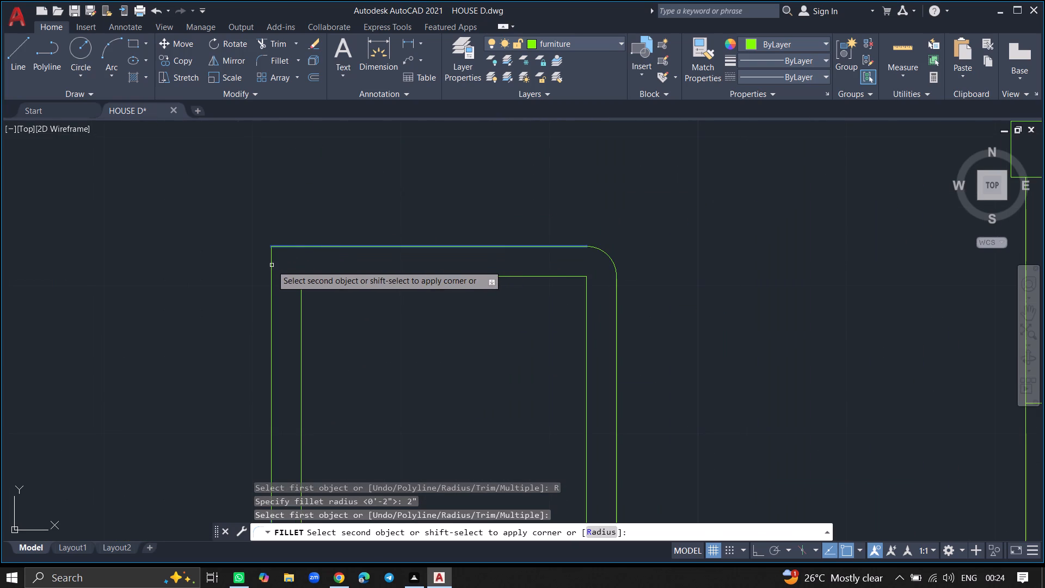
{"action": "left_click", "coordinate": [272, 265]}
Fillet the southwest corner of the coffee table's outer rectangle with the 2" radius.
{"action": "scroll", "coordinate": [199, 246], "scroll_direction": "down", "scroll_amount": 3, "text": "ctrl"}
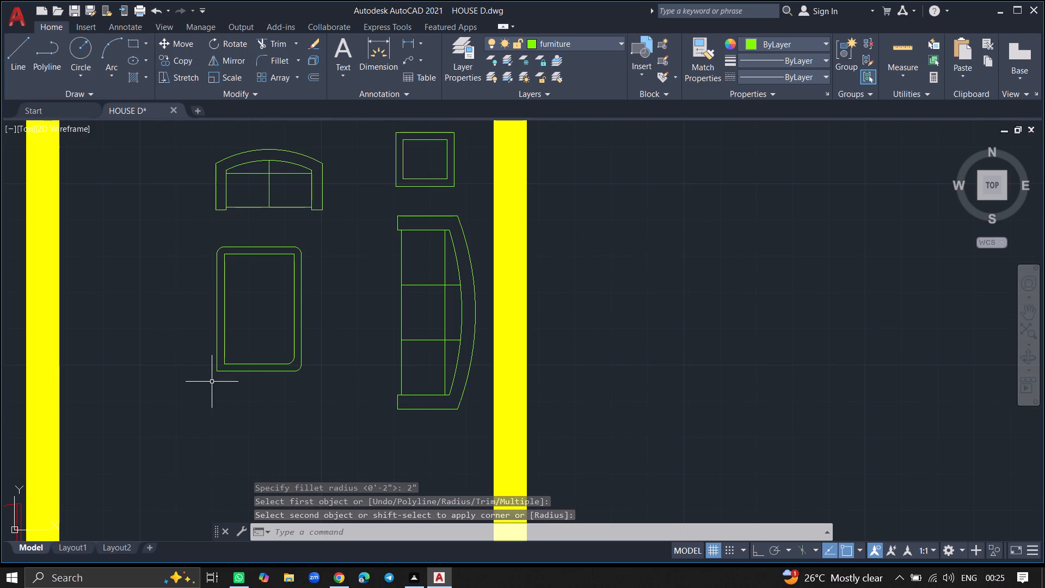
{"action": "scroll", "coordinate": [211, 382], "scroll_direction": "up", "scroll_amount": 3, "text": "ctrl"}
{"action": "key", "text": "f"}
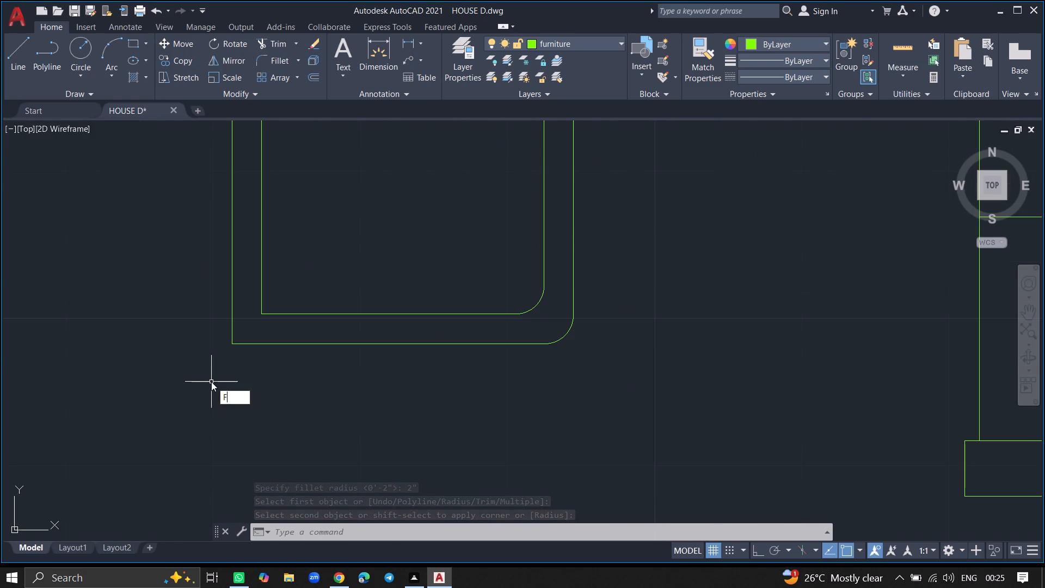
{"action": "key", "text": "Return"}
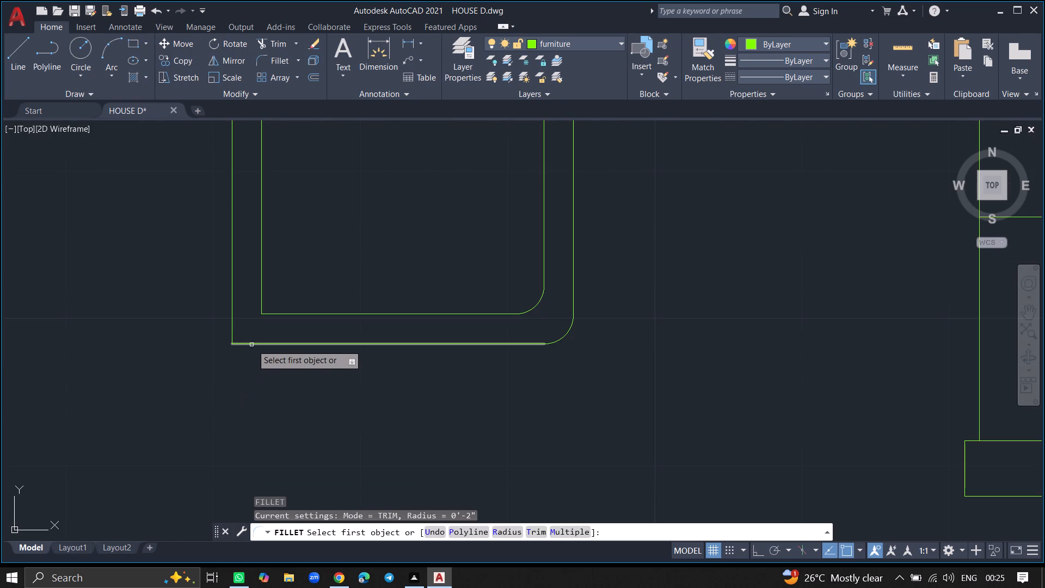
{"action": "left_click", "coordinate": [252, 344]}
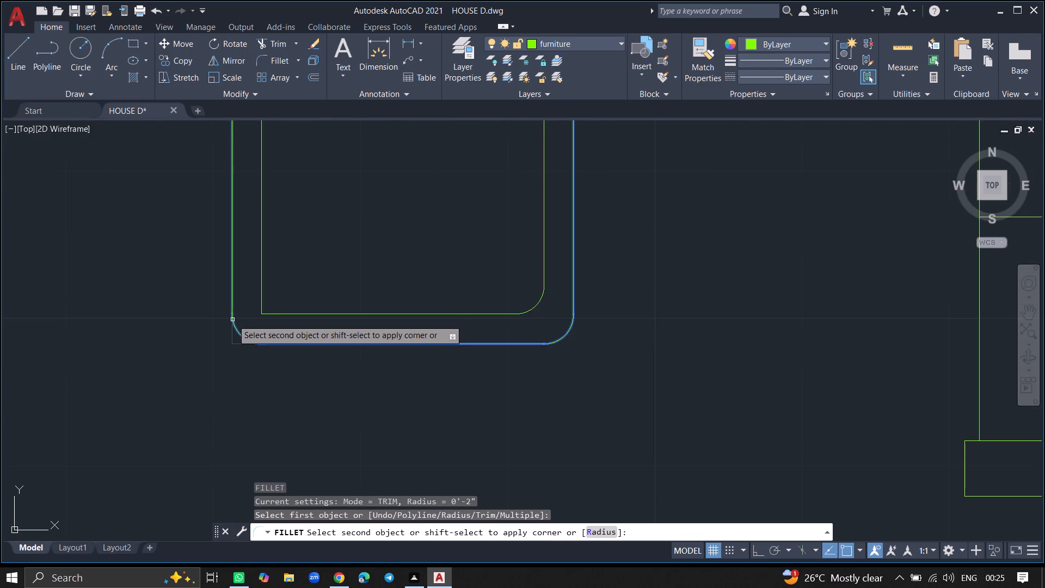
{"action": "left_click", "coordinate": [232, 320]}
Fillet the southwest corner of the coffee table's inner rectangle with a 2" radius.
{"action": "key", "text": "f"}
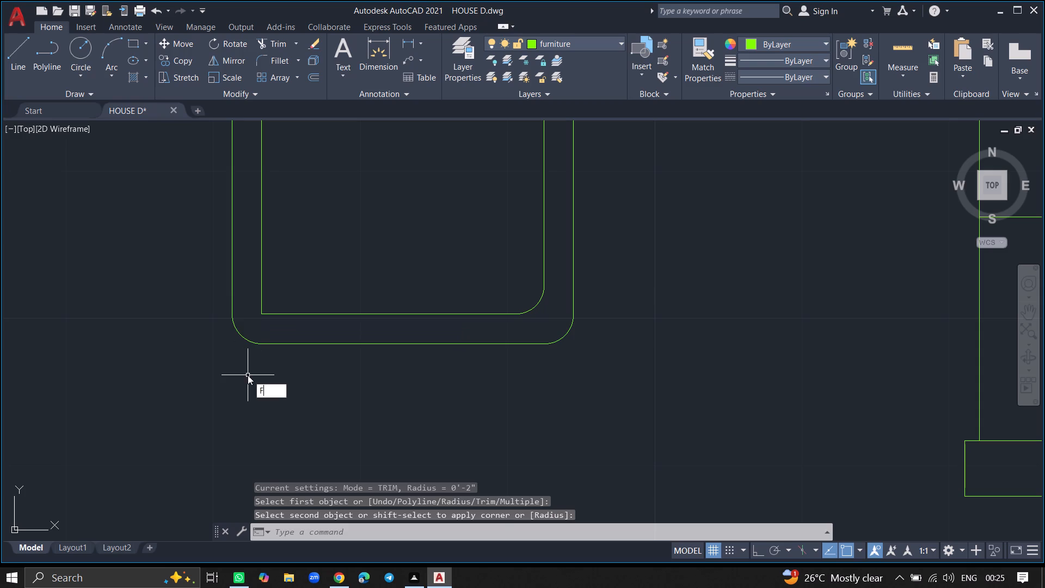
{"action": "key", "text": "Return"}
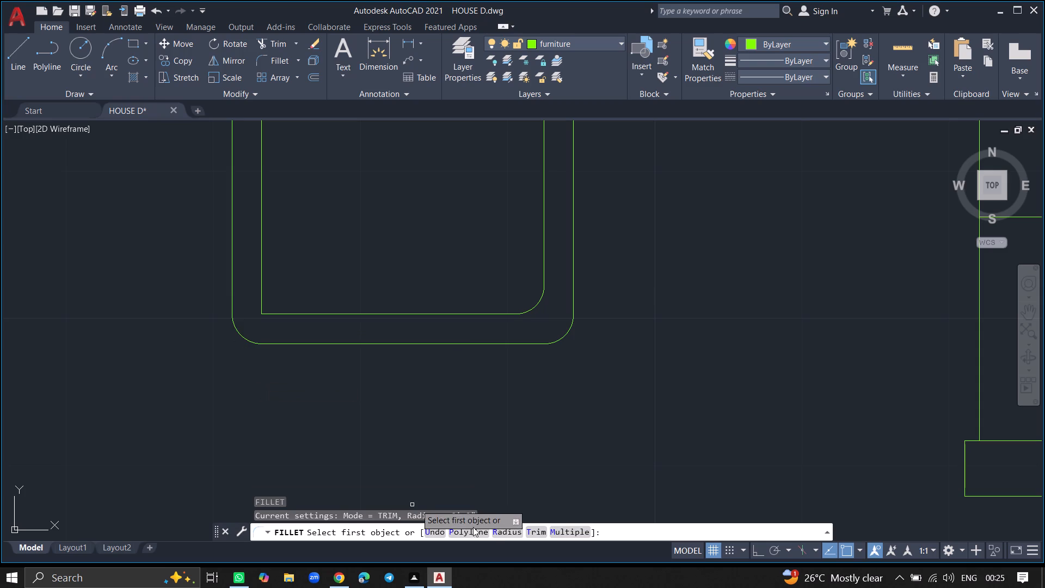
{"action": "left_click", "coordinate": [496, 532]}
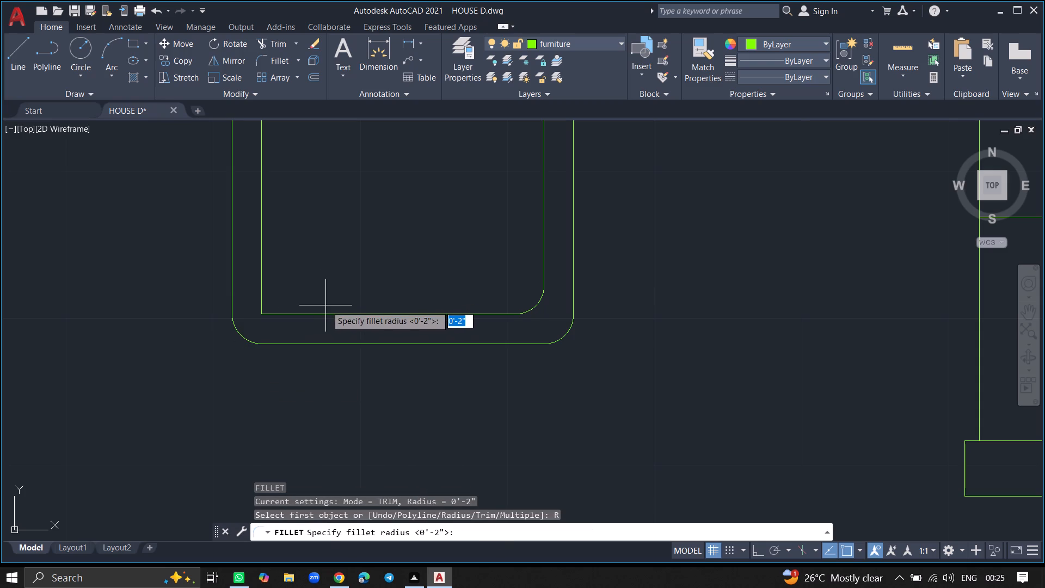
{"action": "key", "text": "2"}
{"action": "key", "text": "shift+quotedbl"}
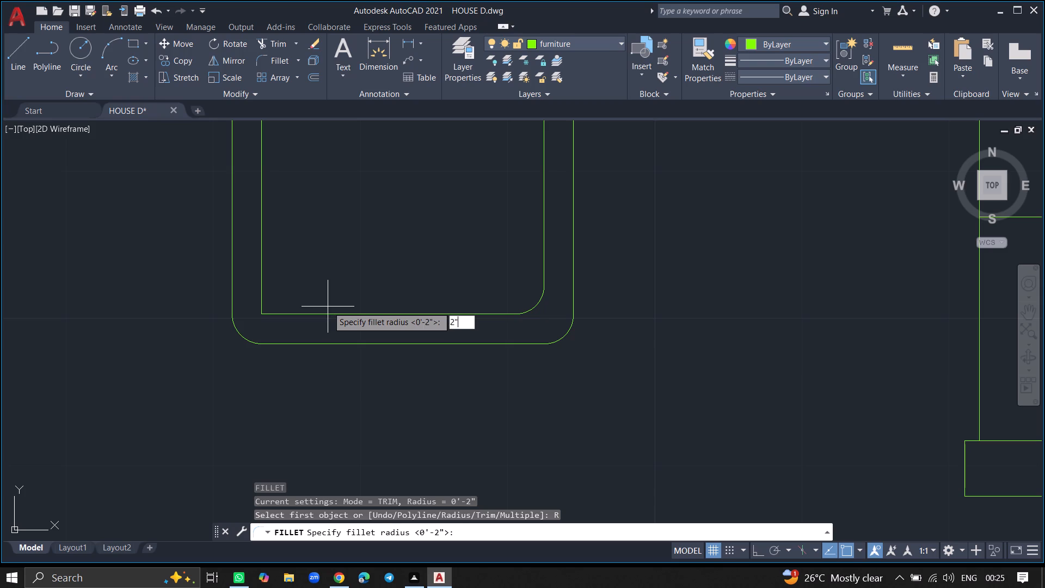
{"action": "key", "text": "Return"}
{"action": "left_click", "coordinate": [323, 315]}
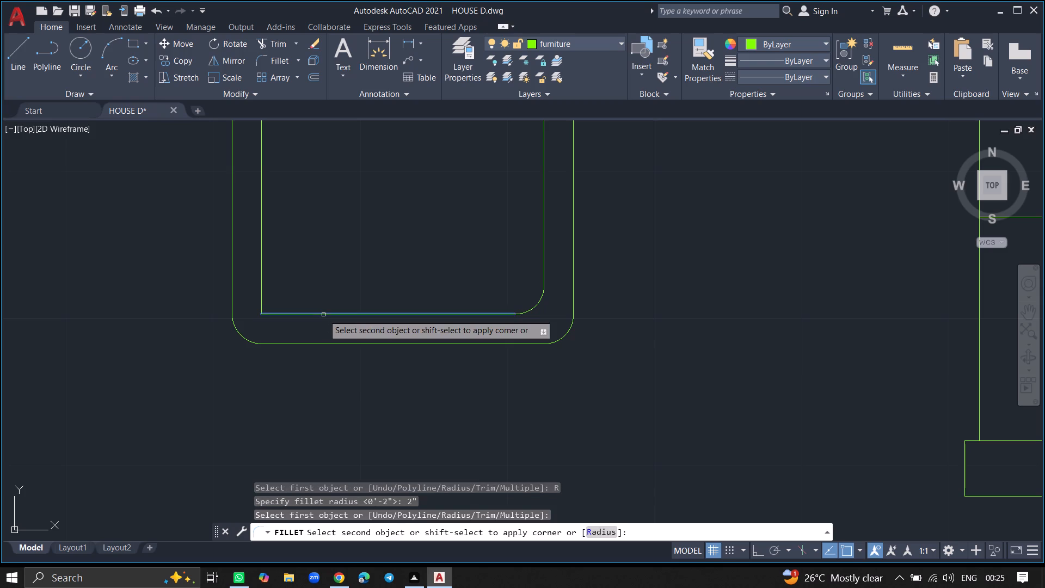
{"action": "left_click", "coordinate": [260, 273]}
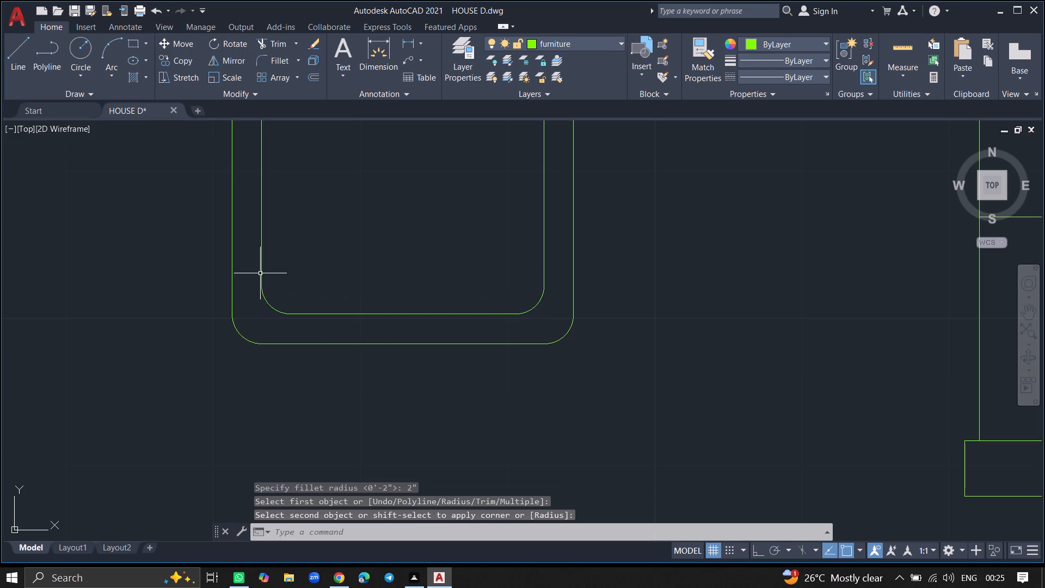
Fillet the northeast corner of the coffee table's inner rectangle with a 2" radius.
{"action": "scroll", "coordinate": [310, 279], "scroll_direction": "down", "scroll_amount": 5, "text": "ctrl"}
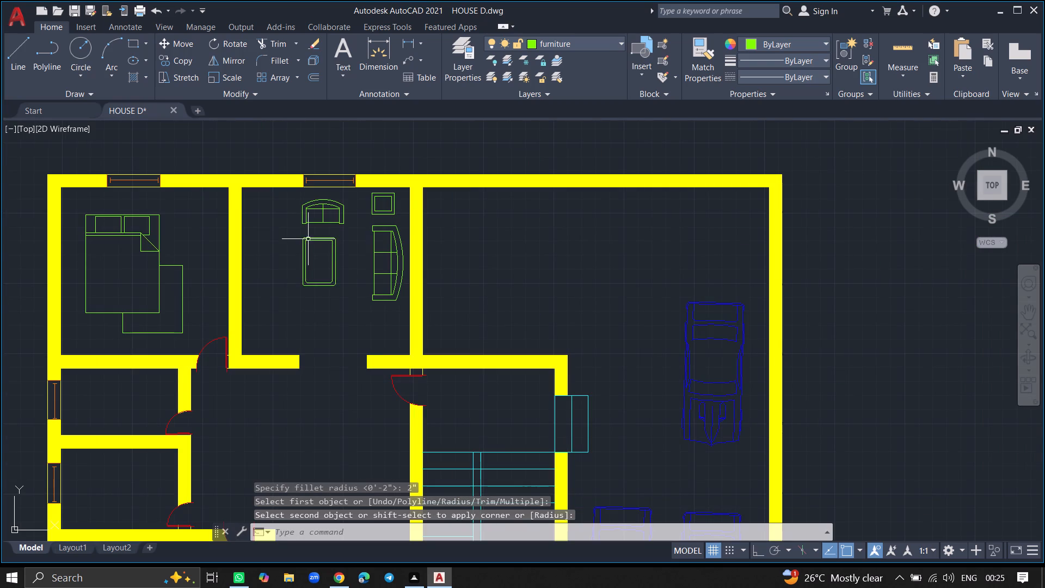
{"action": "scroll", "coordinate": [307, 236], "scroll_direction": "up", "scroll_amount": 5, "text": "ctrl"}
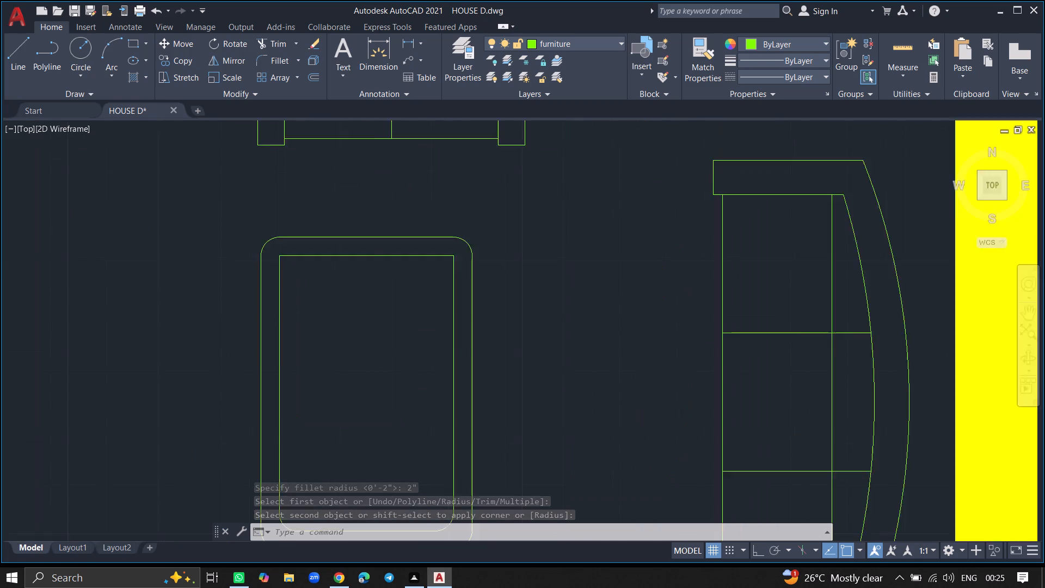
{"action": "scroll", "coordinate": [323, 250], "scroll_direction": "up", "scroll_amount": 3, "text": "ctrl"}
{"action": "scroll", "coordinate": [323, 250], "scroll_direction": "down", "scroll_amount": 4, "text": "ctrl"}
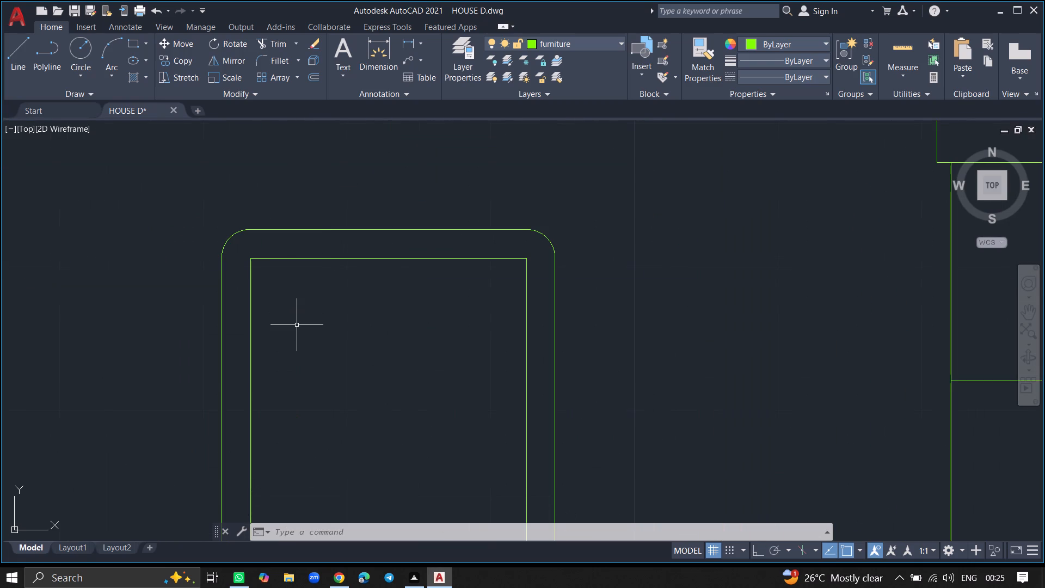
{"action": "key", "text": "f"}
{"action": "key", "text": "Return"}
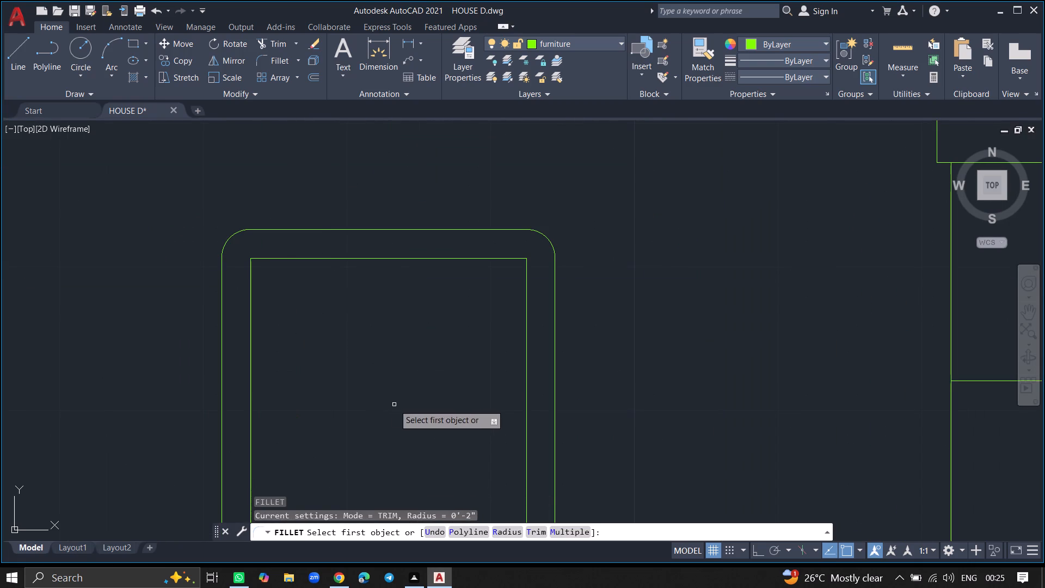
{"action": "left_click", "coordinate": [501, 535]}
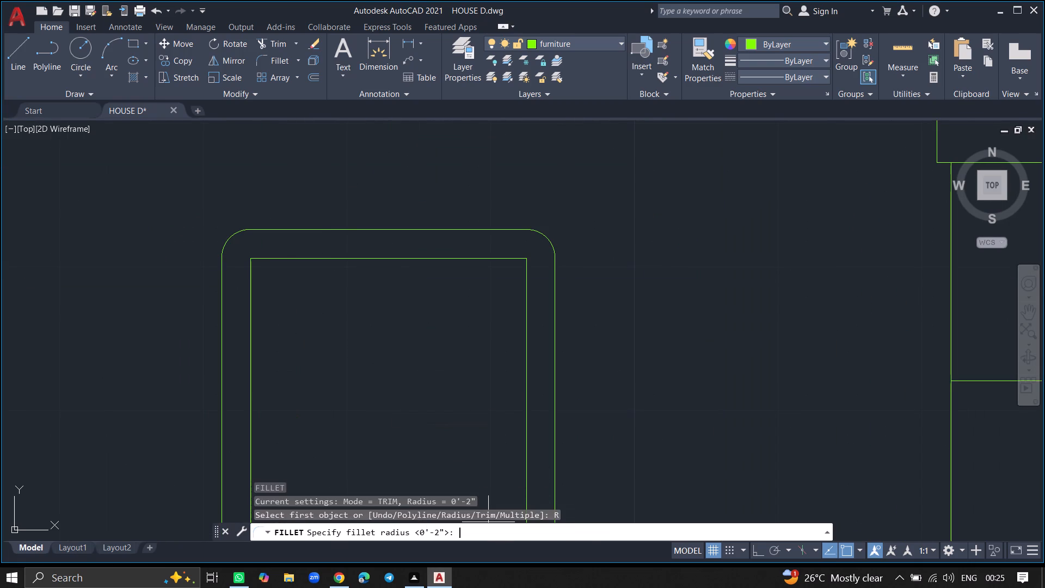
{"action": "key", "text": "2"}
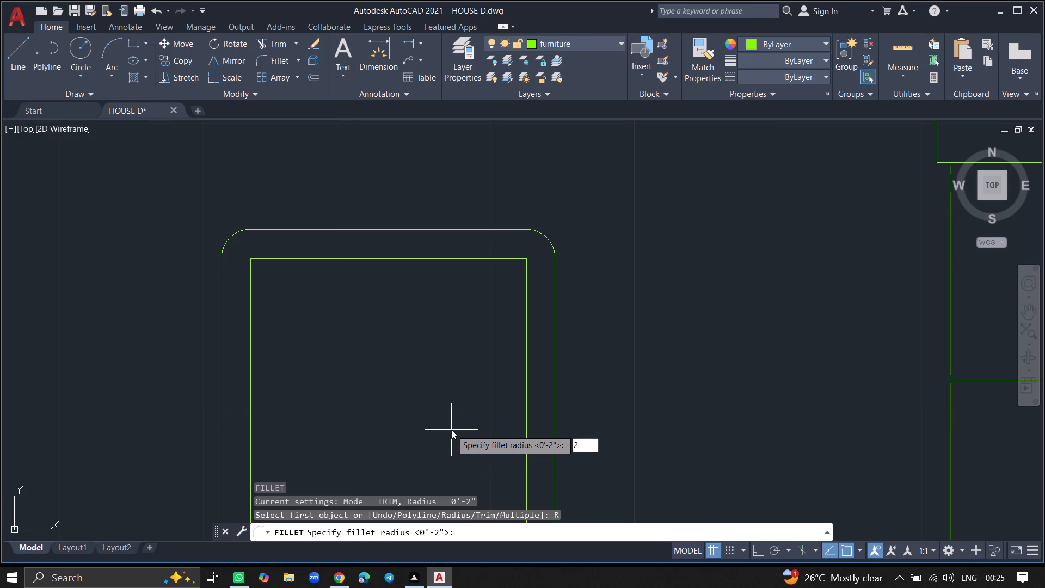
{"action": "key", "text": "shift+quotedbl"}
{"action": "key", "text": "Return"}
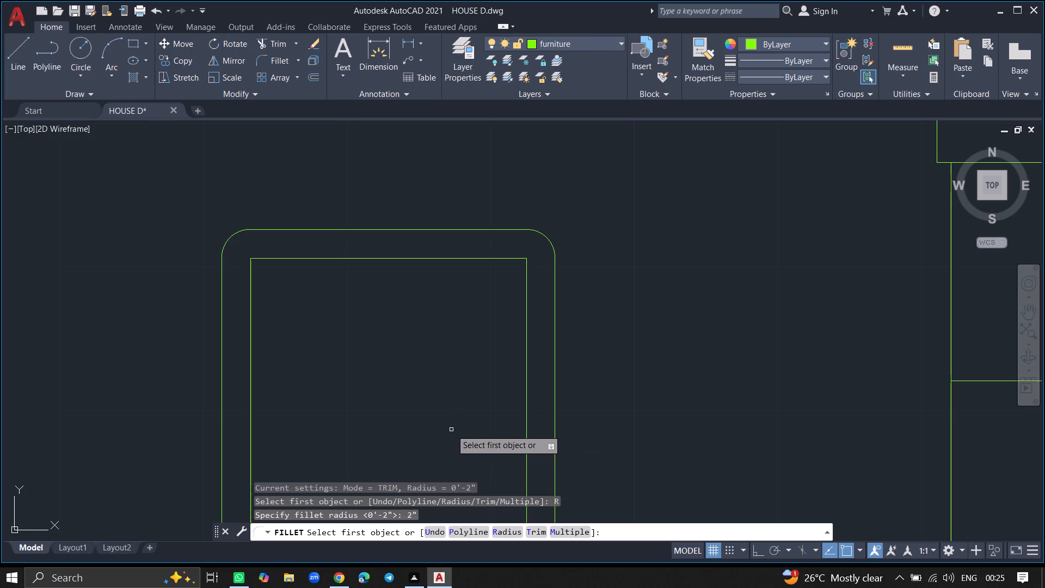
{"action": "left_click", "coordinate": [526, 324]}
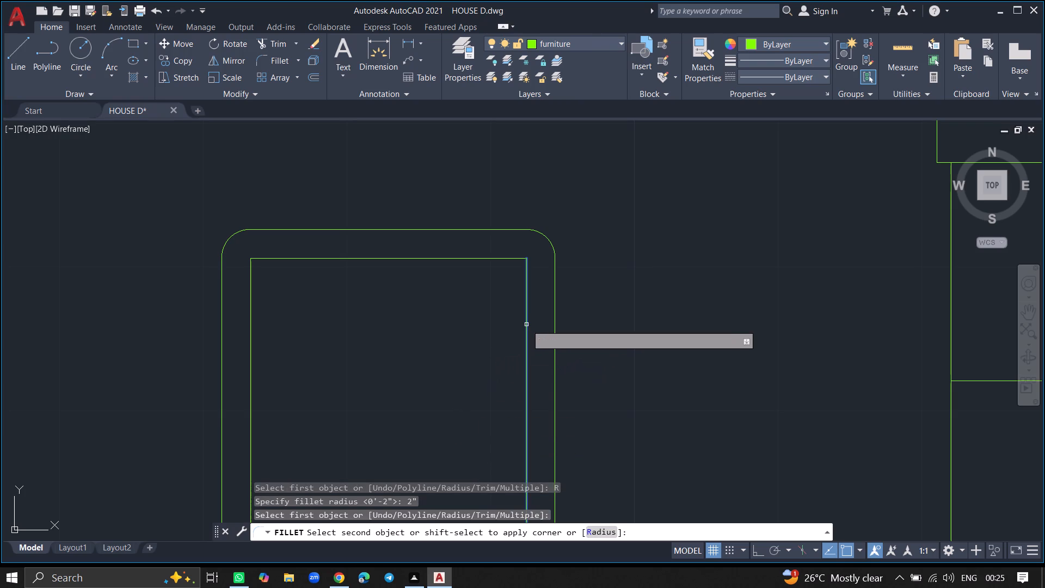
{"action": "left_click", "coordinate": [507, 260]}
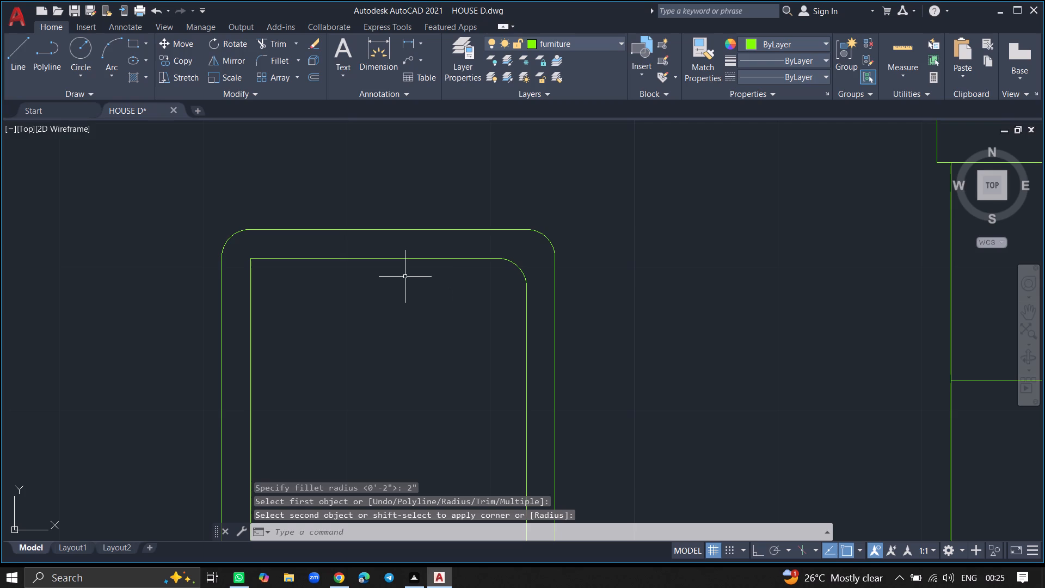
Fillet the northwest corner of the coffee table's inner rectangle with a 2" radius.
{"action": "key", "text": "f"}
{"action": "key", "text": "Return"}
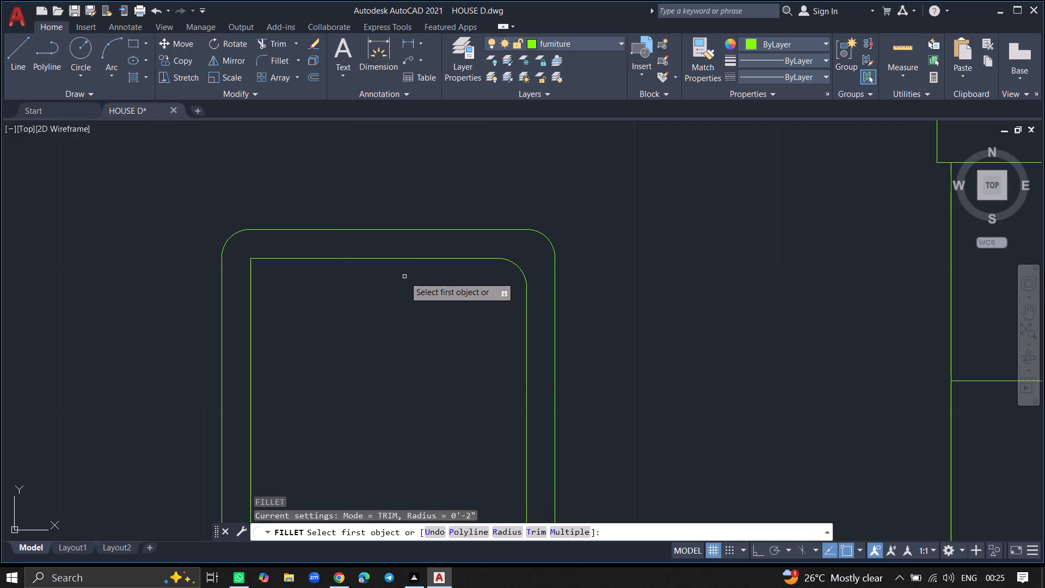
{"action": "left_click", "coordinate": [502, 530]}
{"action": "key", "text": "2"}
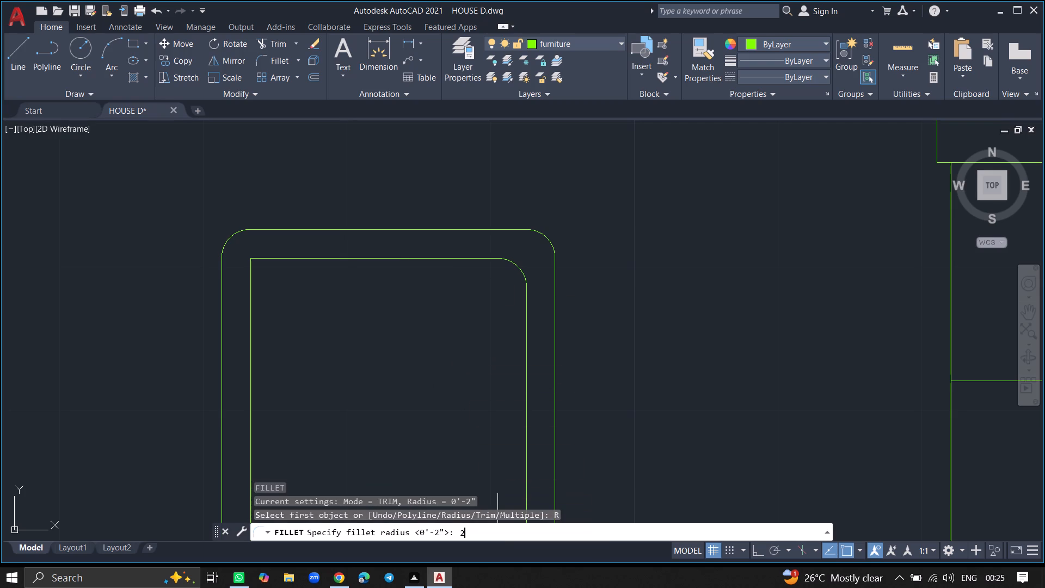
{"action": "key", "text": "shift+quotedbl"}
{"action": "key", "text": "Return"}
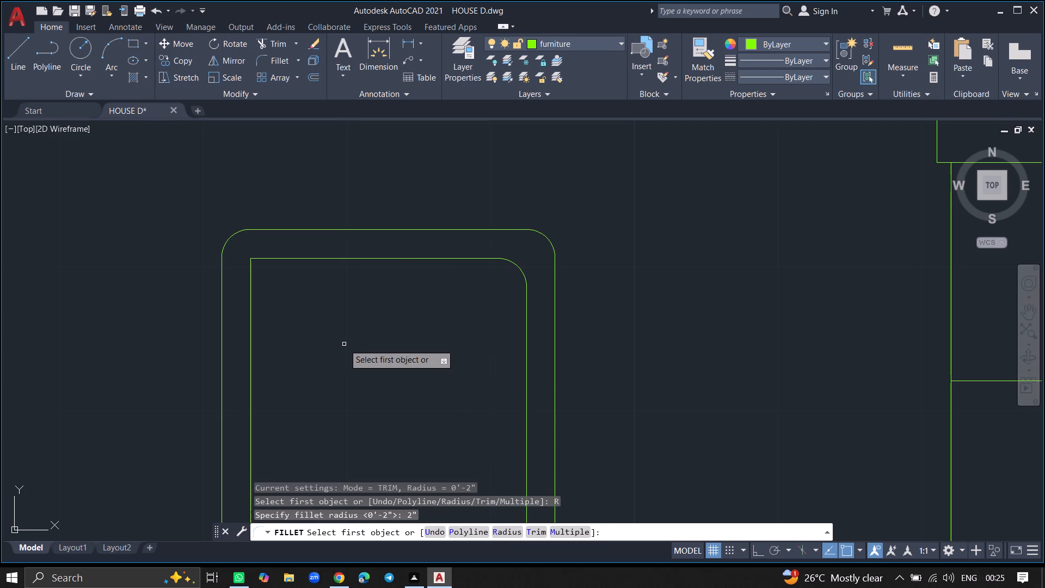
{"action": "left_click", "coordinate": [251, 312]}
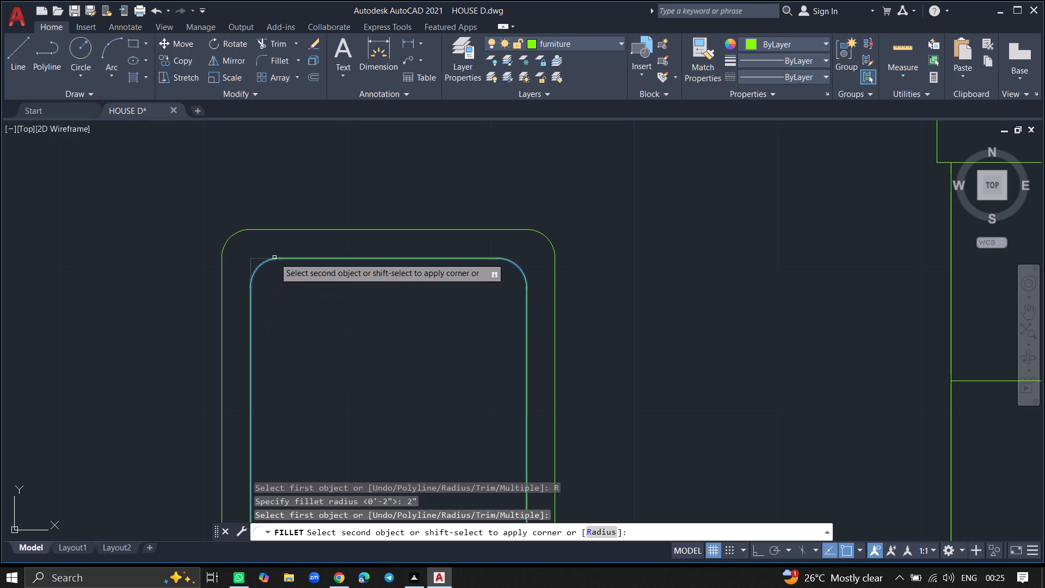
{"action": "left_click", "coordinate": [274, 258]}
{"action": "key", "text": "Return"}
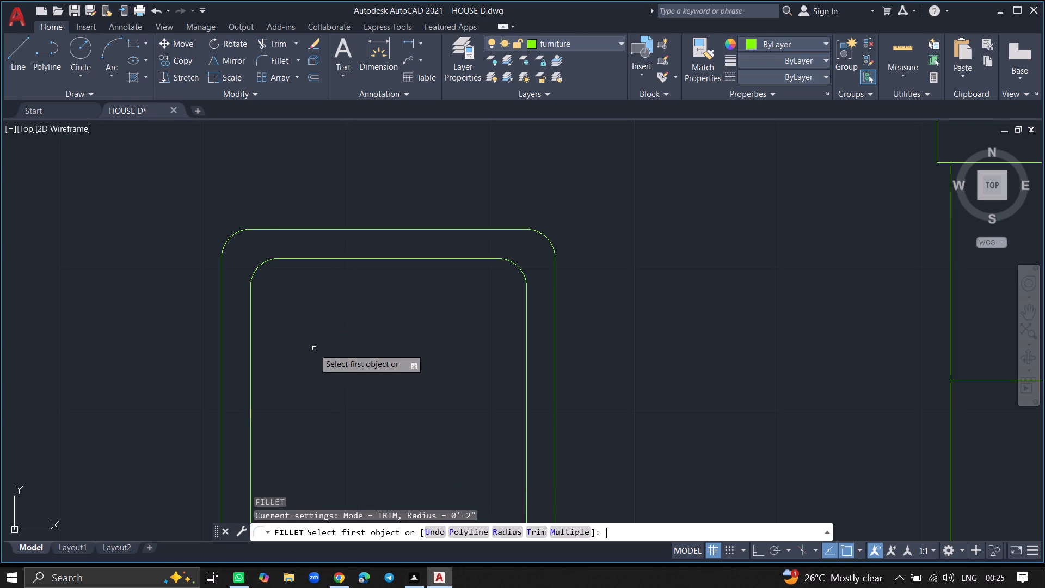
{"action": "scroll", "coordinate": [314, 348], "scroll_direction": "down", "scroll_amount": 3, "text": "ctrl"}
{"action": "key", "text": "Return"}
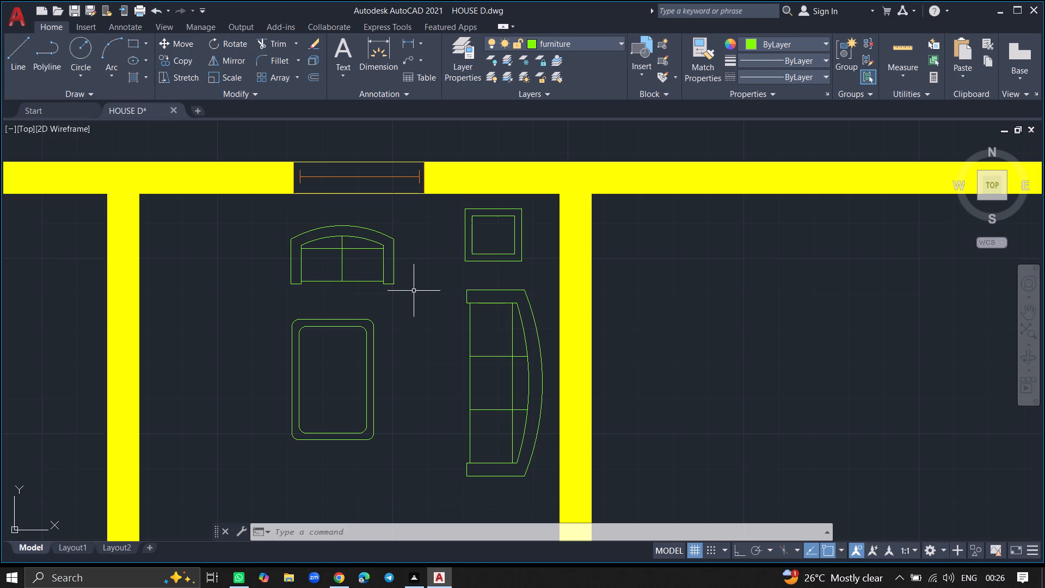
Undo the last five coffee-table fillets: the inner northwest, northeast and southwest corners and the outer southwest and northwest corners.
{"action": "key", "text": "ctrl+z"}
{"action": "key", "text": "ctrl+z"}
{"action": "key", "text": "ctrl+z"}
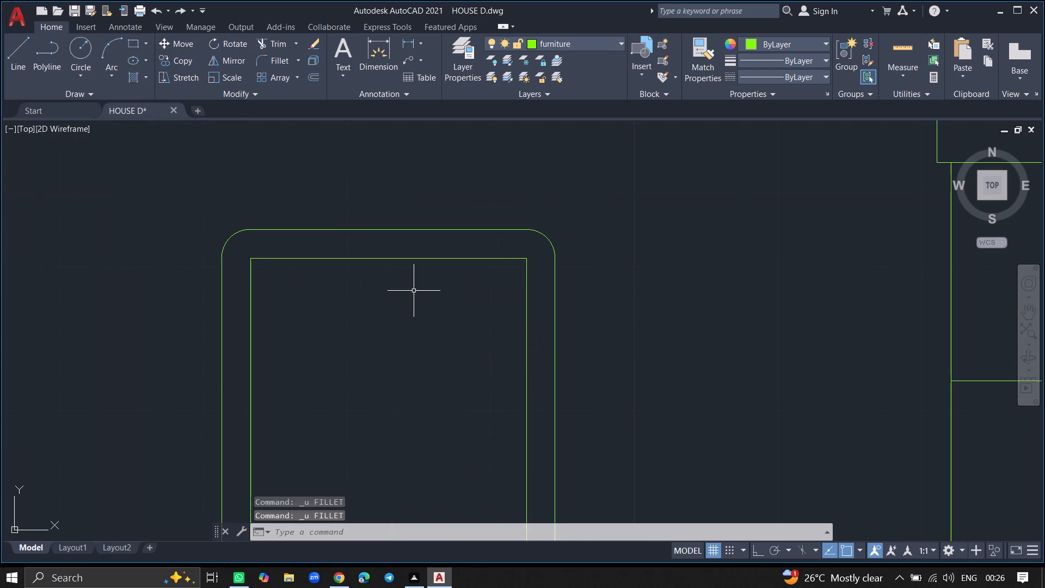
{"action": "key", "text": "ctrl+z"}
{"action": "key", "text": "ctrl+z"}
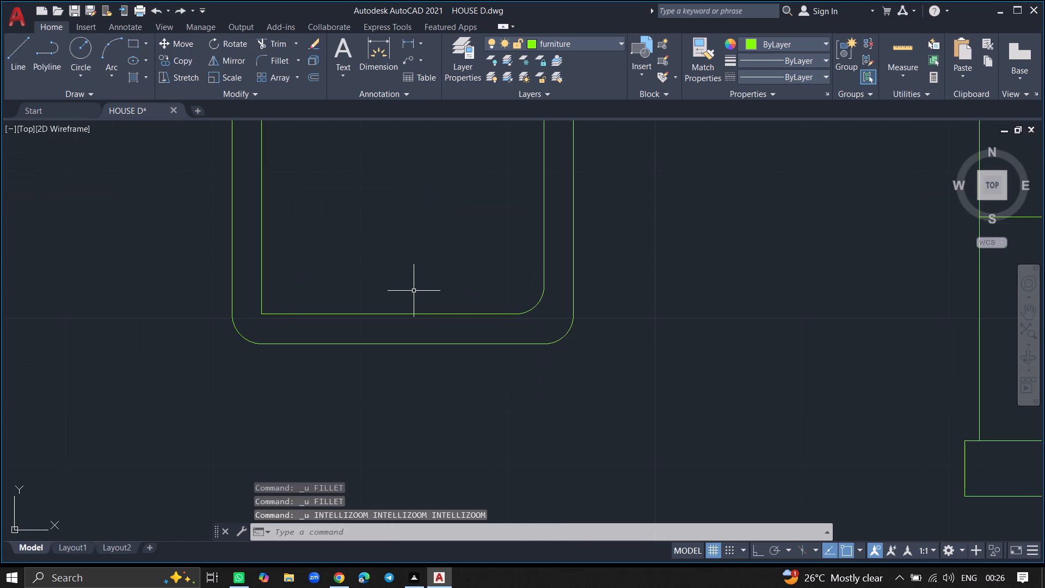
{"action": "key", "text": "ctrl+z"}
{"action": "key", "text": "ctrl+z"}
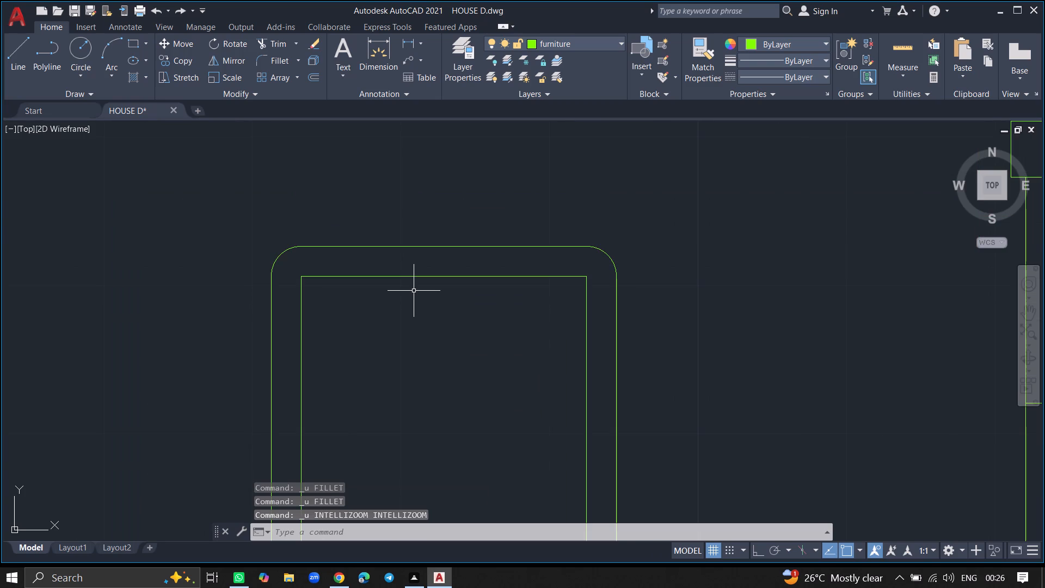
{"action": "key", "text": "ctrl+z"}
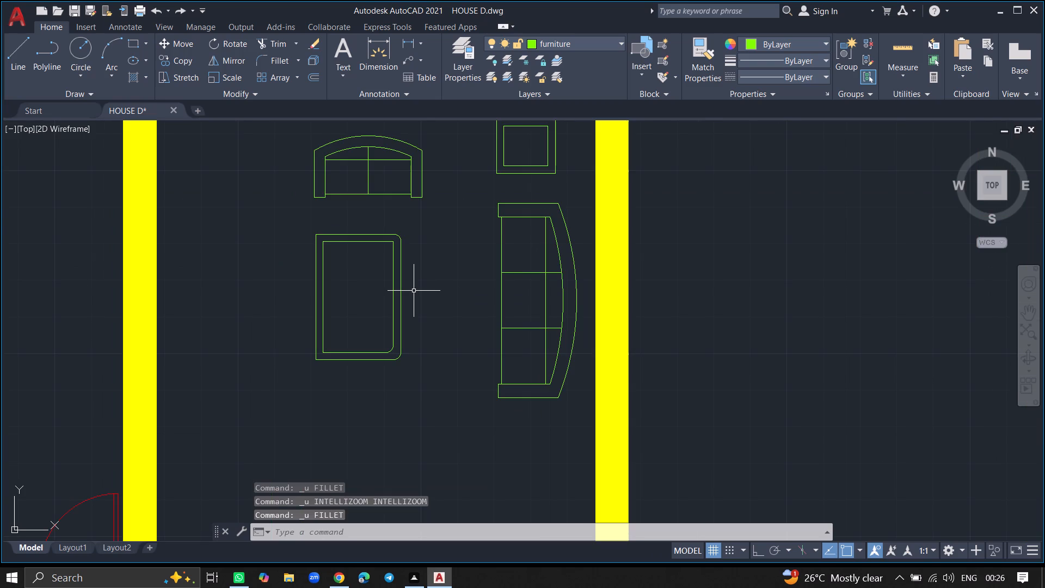
Undo the three remaining coffee-table fillets: the inner southeast, outer southeast and outer northeast corners.
{"action": "key", "text": "ctrl+z"}
{"action": "key", "text": "ctrl+z"}
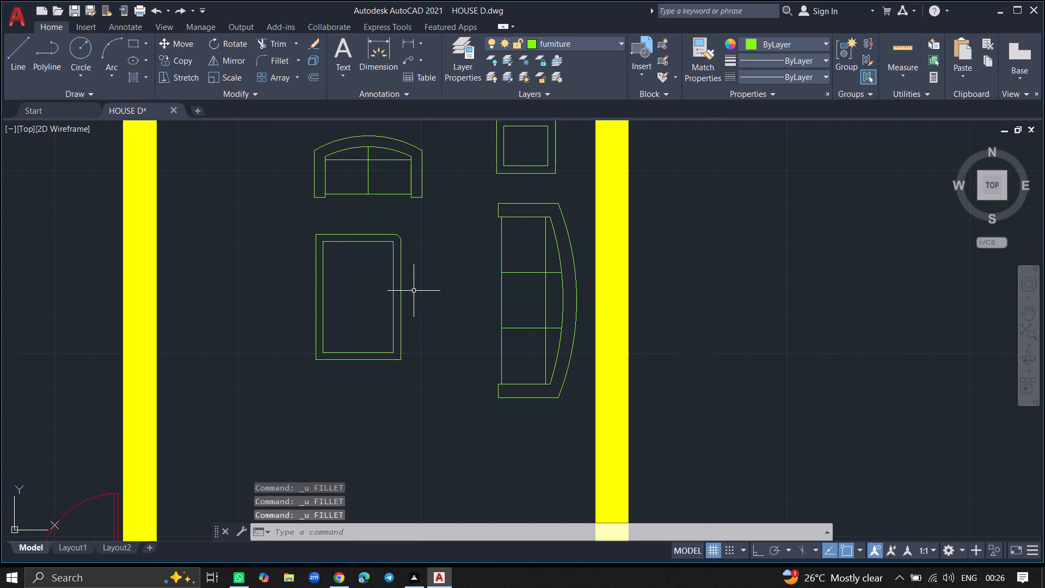
{"action": "key", "text": "ctrl+z"}
Delete the coffee table's inner rectangle.
{"action": "scroll", "coordinate": [365, 275], "scroll_direction": "up", "scroll_amount": 2, "text": "ctrl"}
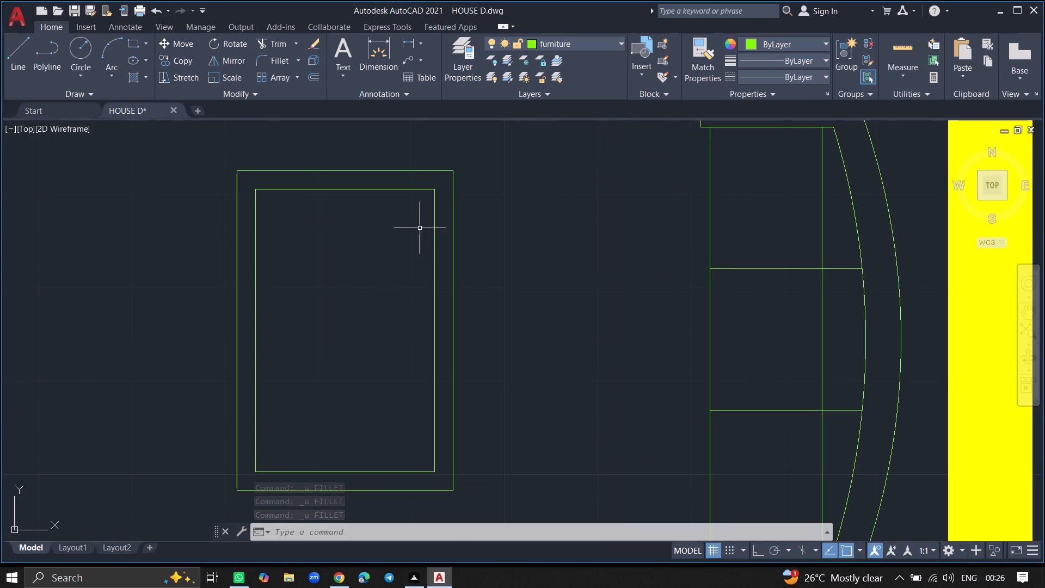
{"action": "left_click", "coordinate": [433, 228]}
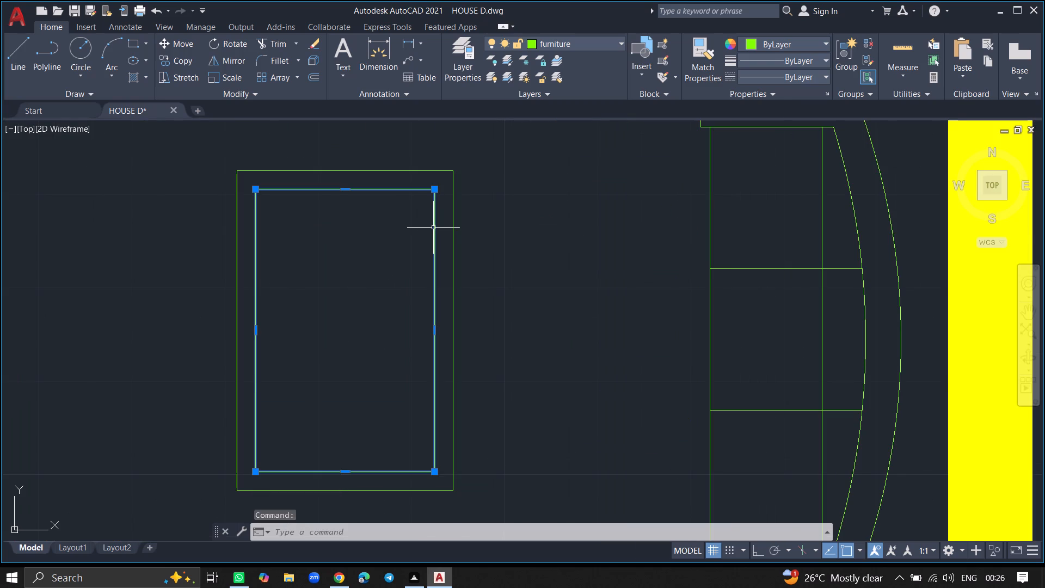
{"action": "key", "text": "Delete"}
Draw a narrow rectangle about 10" by 2'-3" inside the coffee table's outline.
{"action": "type", "text": "REC"}
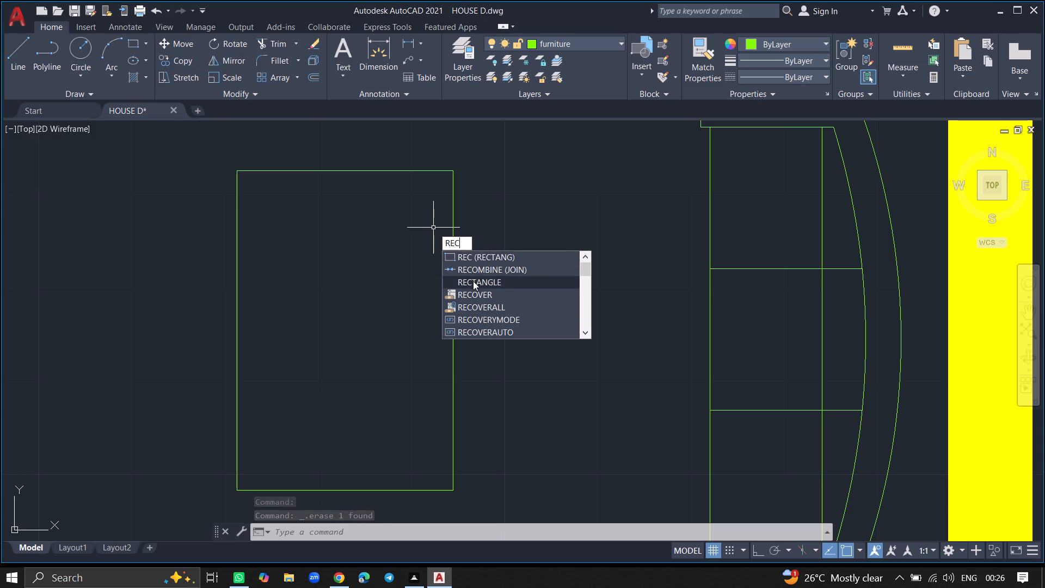
{"action": "left_click", "coordinate": [473, 281]}
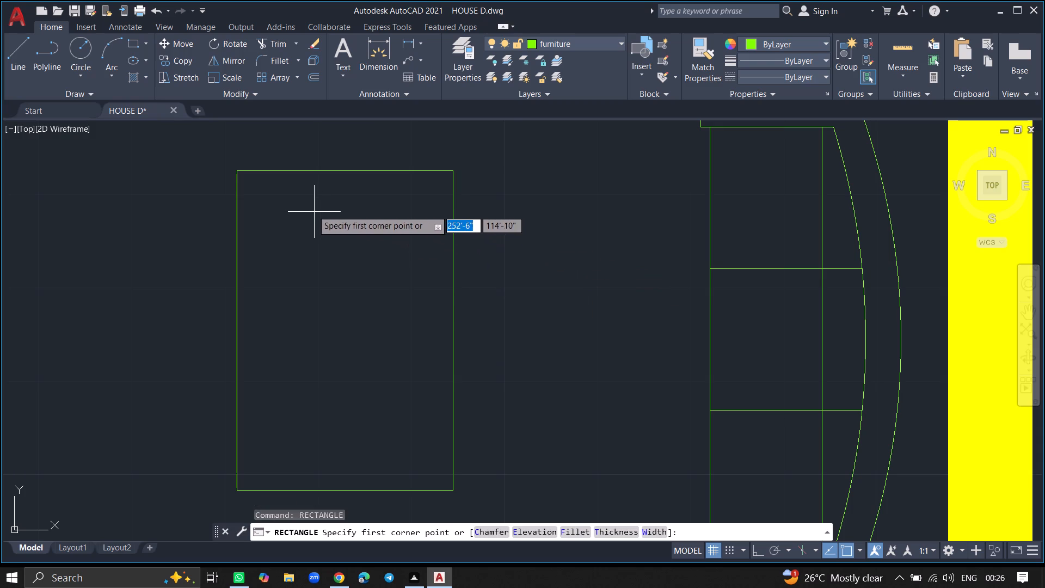
{"action": "left_click", "coordinate": [304, 199]}
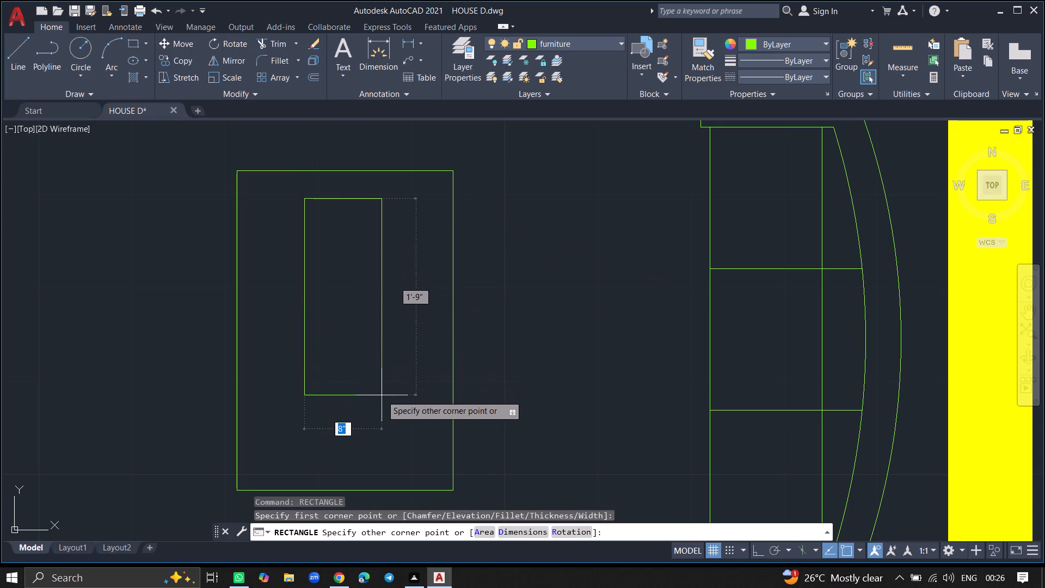
{"action": "left_click", "coordinate": [395, 454]}
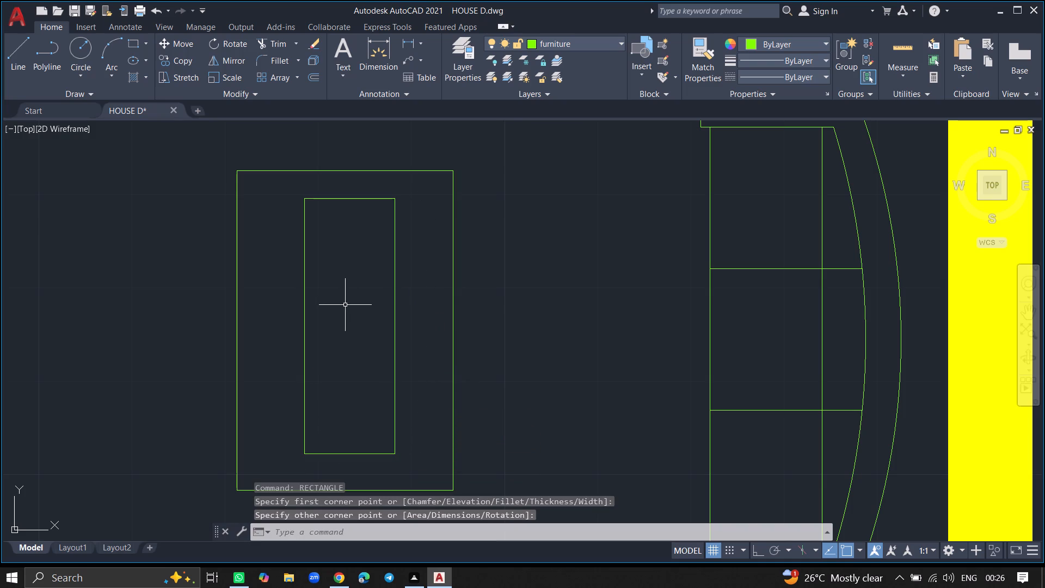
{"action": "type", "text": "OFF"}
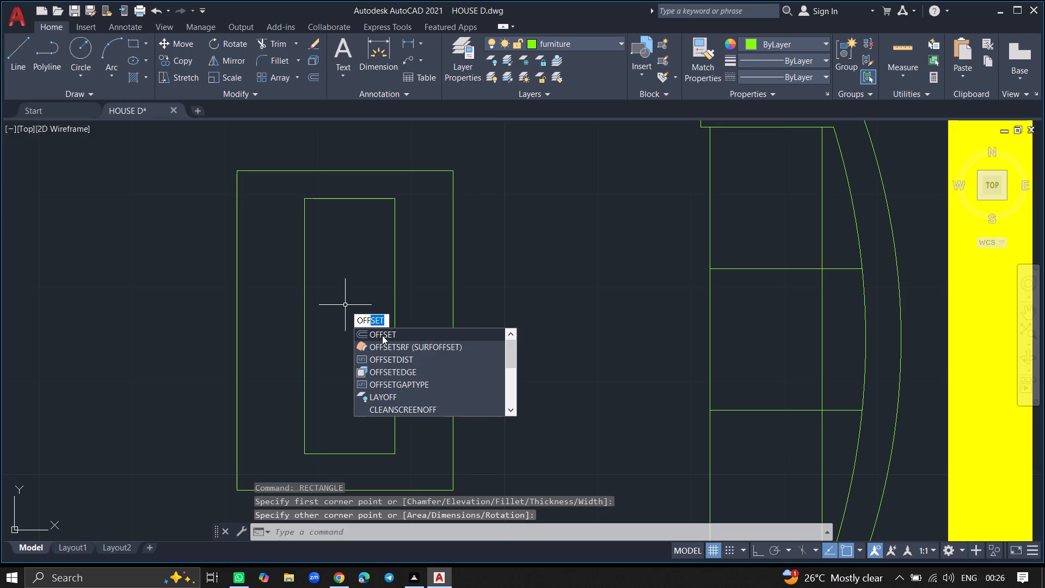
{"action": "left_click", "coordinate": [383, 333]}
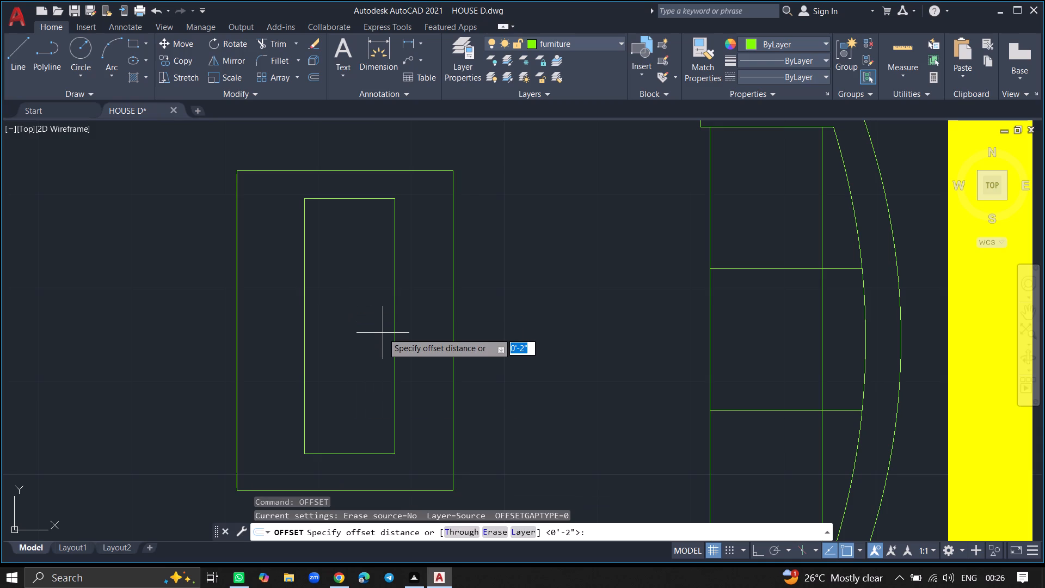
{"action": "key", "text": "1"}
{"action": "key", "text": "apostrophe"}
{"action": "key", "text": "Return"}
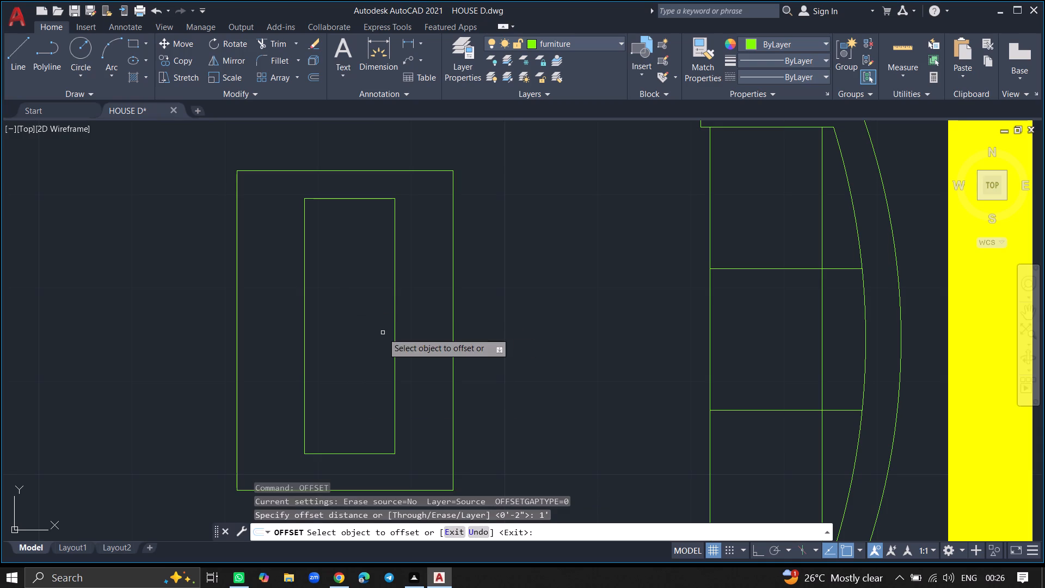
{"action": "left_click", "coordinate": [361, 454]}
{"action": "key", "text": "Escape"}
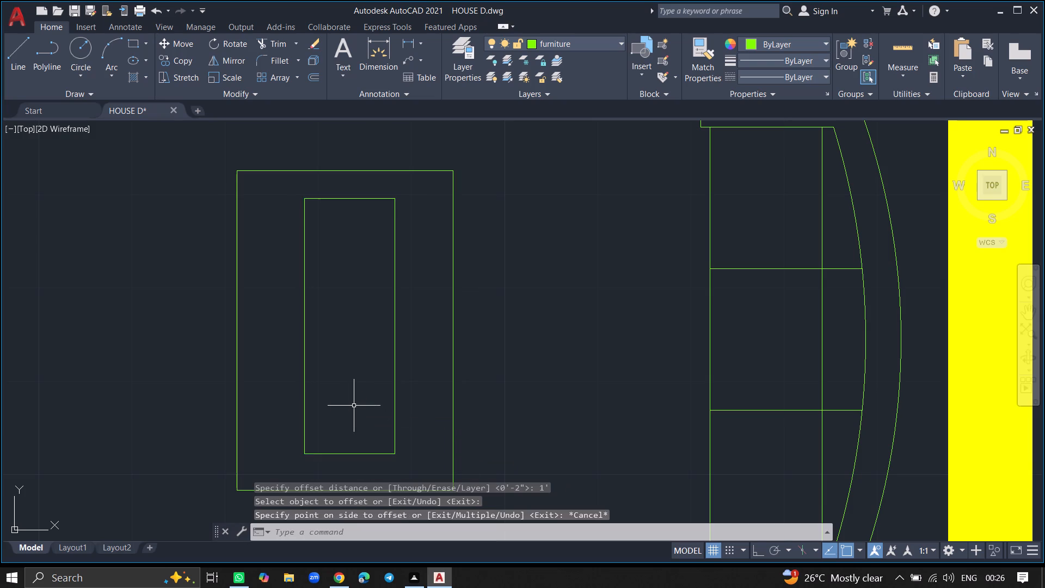
Explode the narrow rectangle inside the coffee table into separate lines.
{"action": "type", "text": "EXPL"}
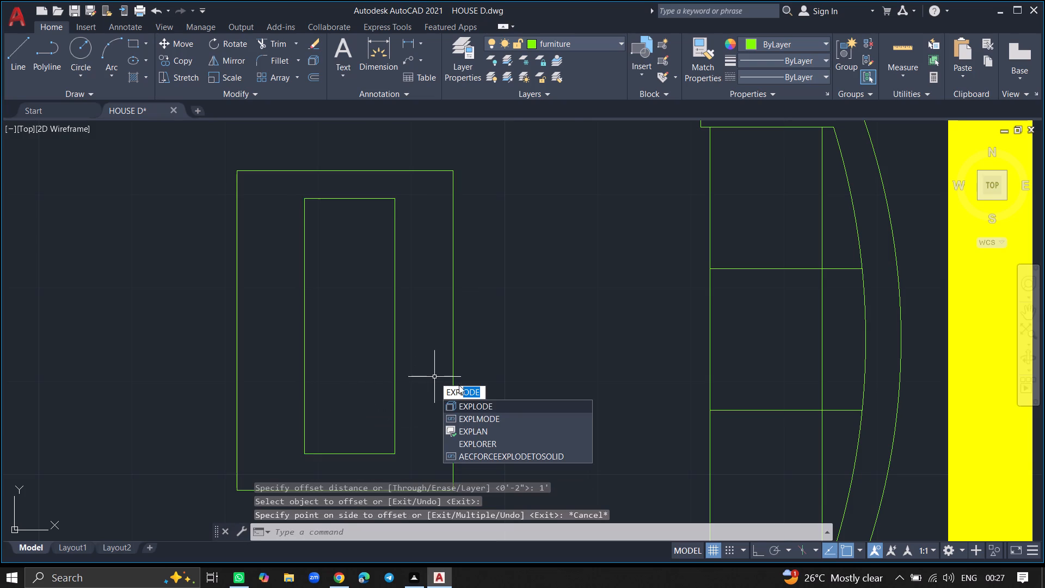
{"action": "left_click", "coordinate": [465, 406]}
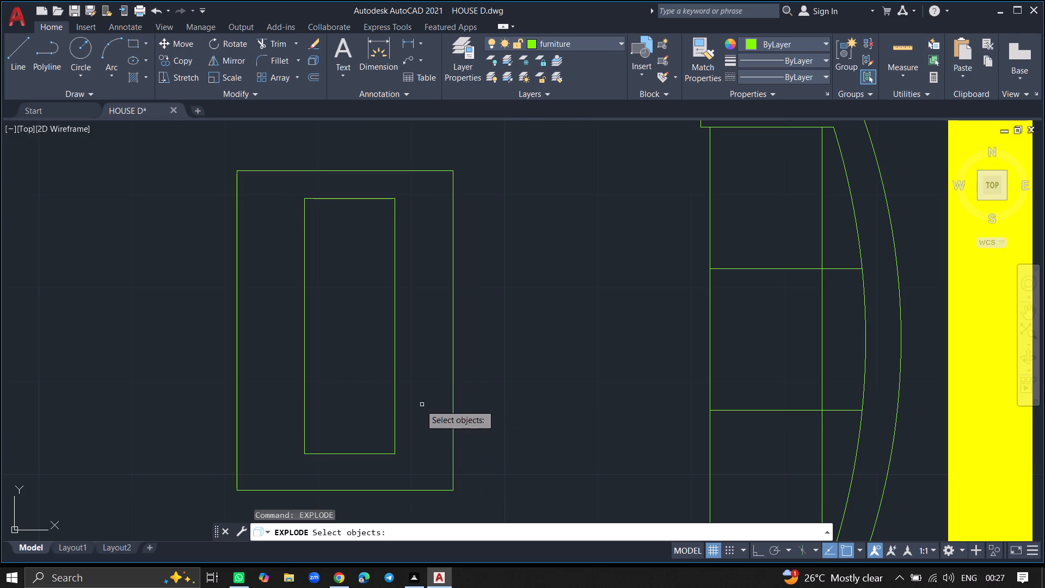
{"action": "left_click", "coordinate": [396, 411]}
{"action": "key", "text": "Return"}
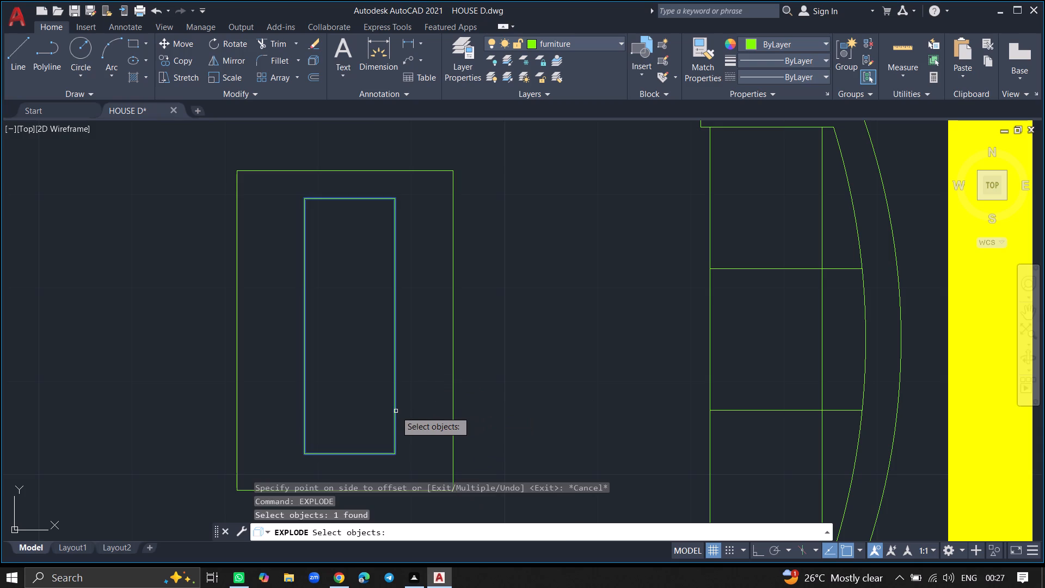
Offset the south and north edges of the coffee table's narrow inner rectangle 1' inward.
{"action": "type", "text": "OFFSET"}
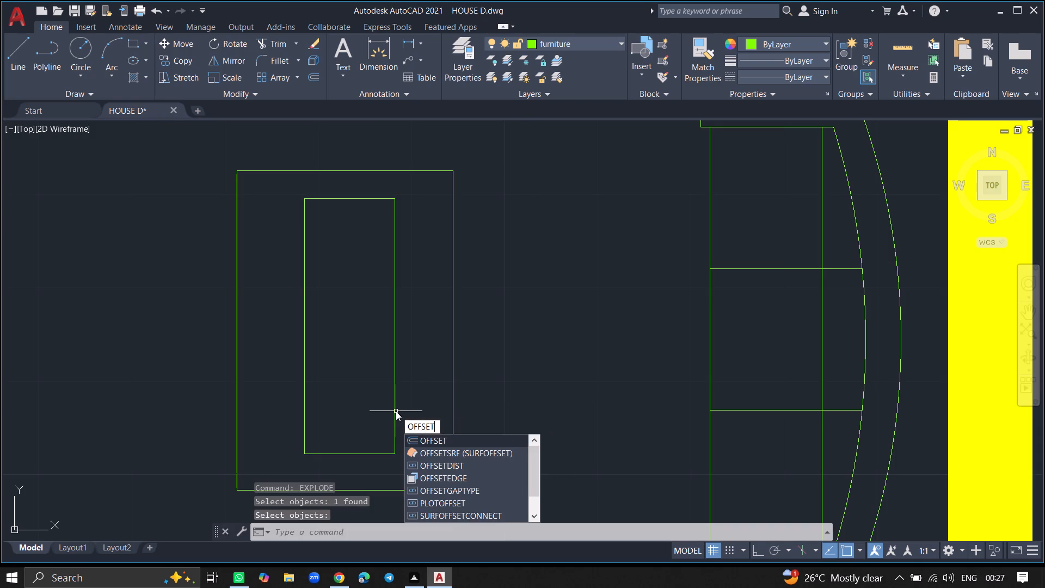
{"action": "key", "text": "Return"}
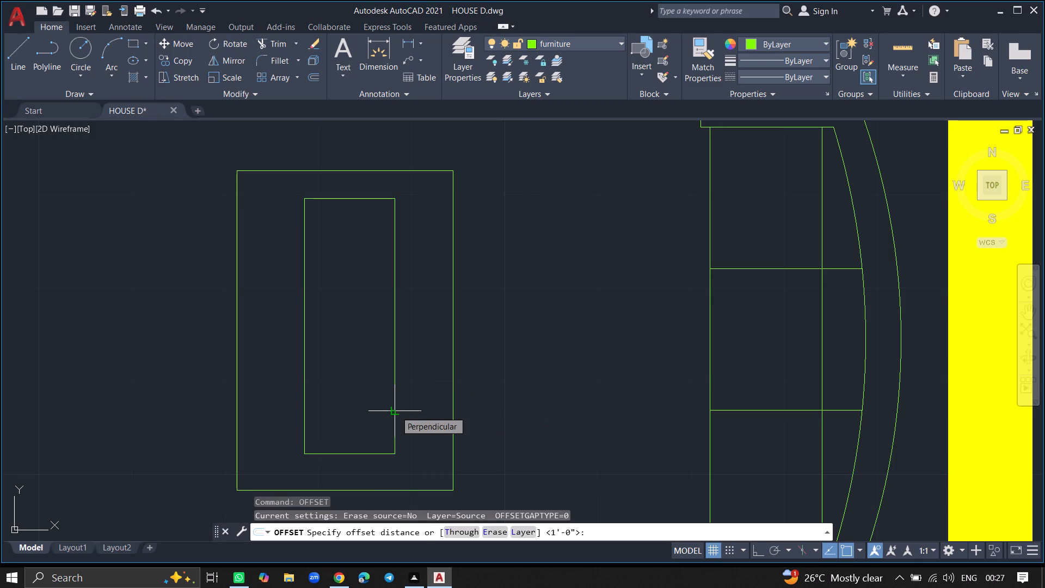
{"action": "key", "text": "Return"}
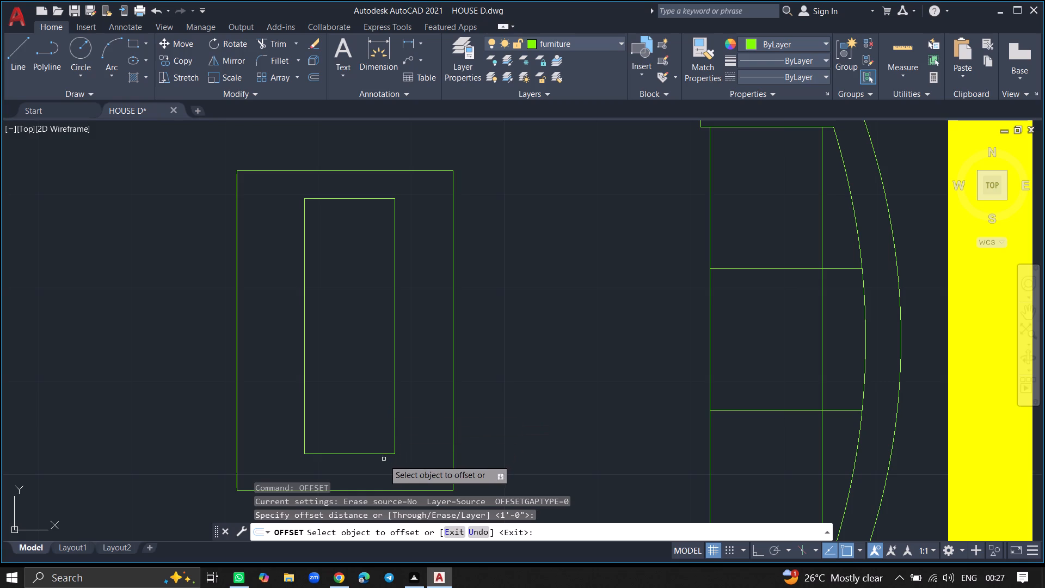
{"action": "left_click", "coordinate": [383, 453]}
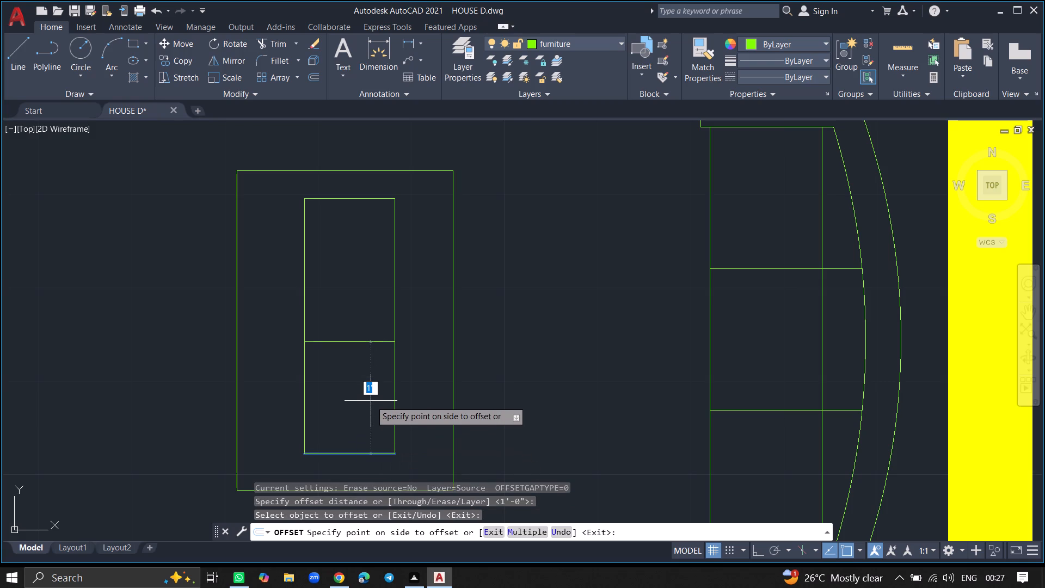
{"action": "left_click", "coordinate": [371, 400]}
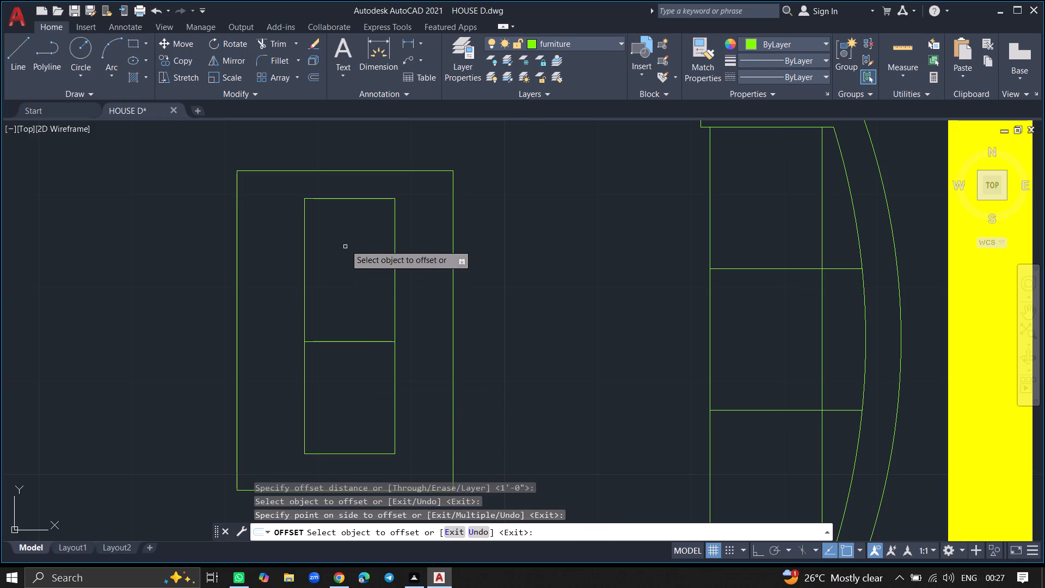
{"action": "left_click", "coordinate": [353, 198]}
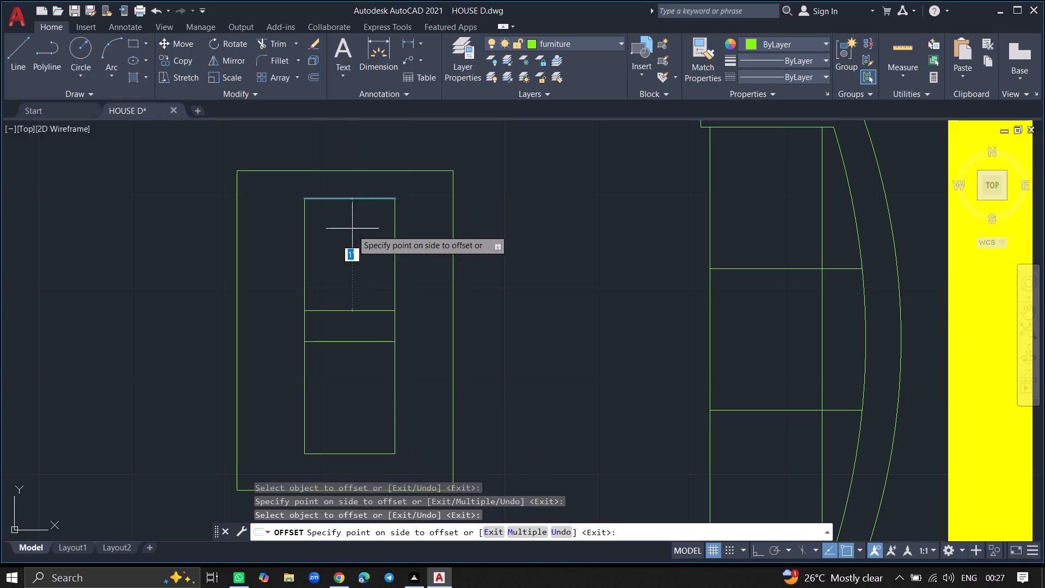
{"action": "left_click", "coordinate": [352, 243]}
{"action": "key", "text": "Return"}
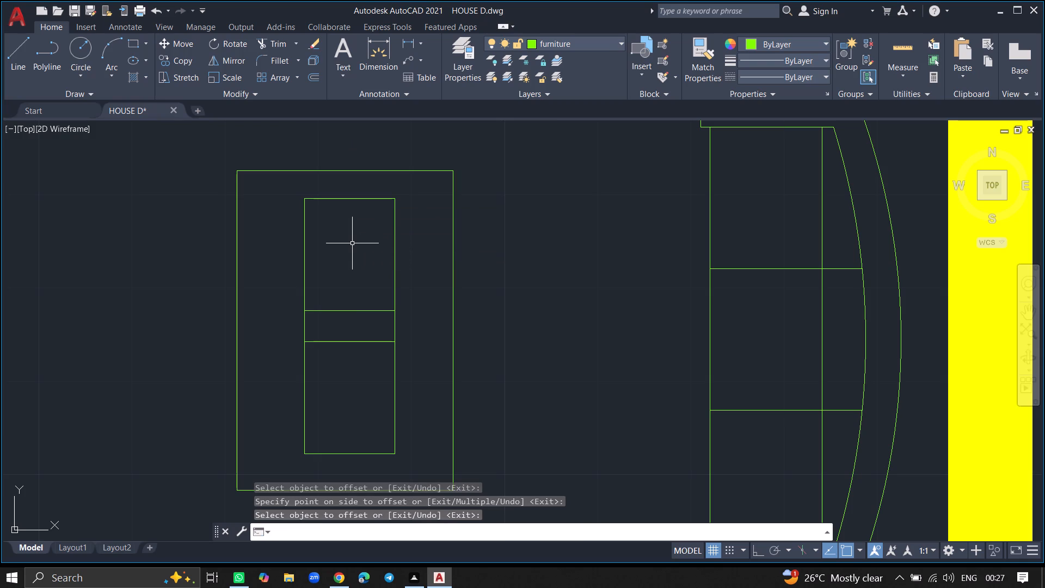
Offset the north and south edges of the coffee table's narrow inner rectangle .5' inward.
{"action": "type", "text": "OFFSET"}
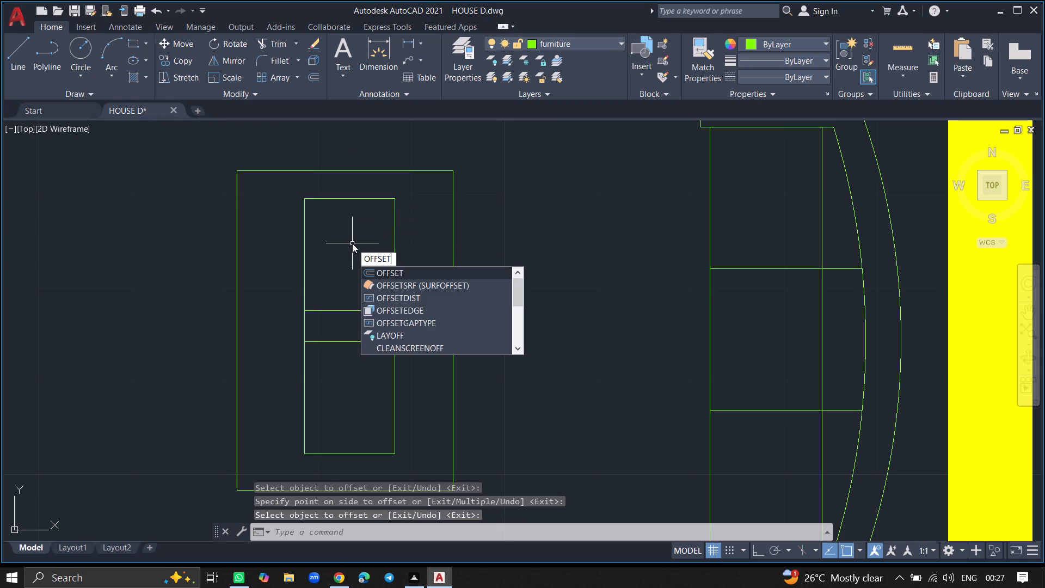
{"action": "key", "text": "Return"}
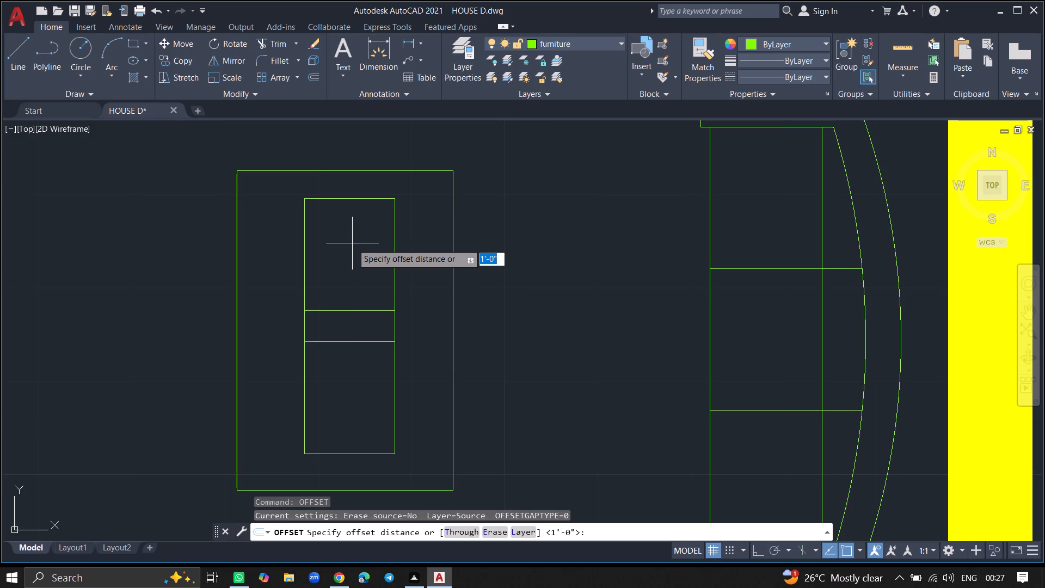
{"action": "key", "text": "period"}
{"action": "key", "text": "5"}
{"action": "key", "text": "apostrophe"}
{"action": "key", "text": "Return"}
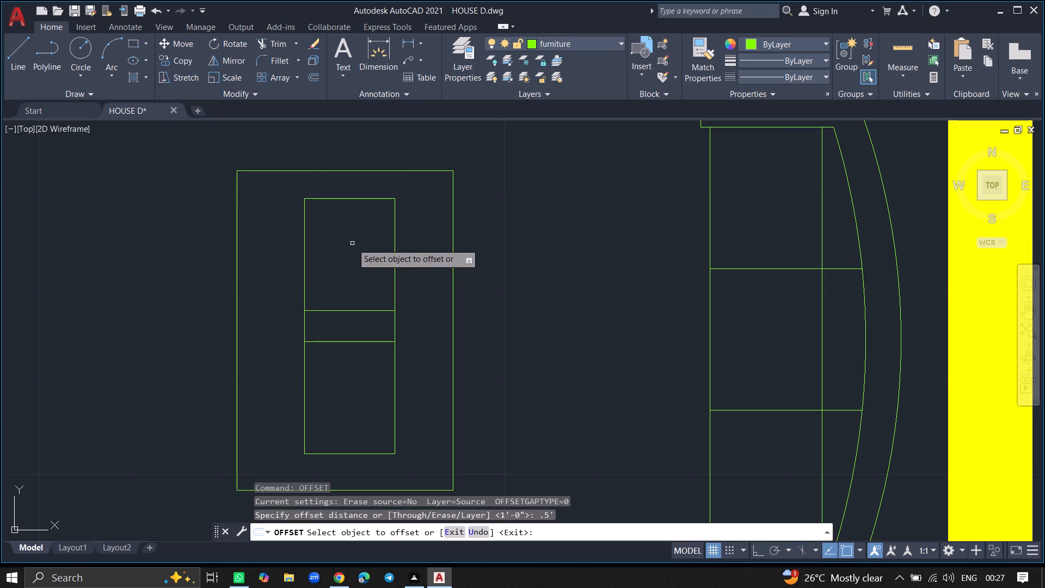
{"action": "left_click", "coordinate": [355, 197]}
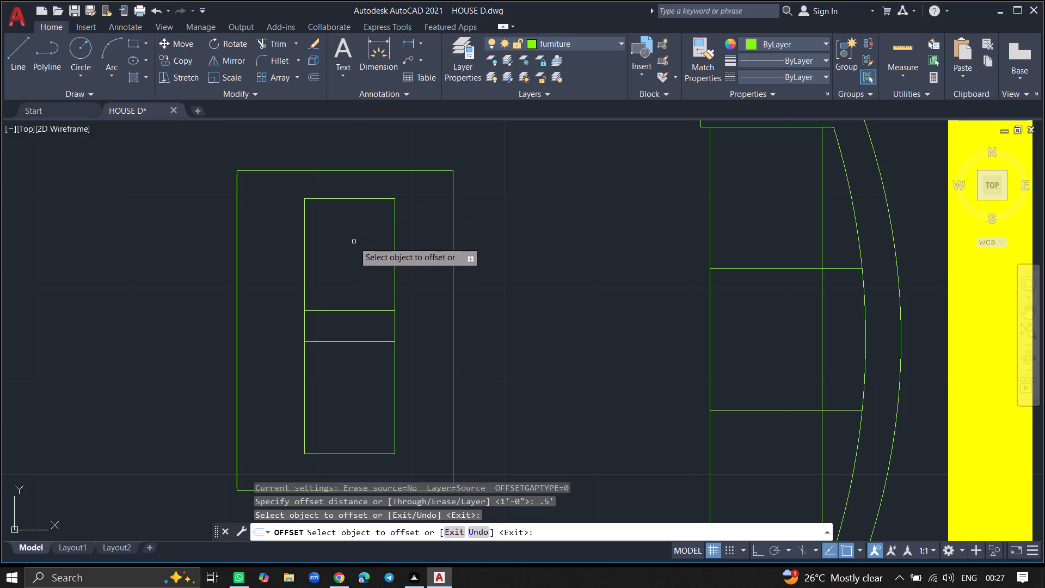
{"action": "left_click", "coordinate": [351, 199]}
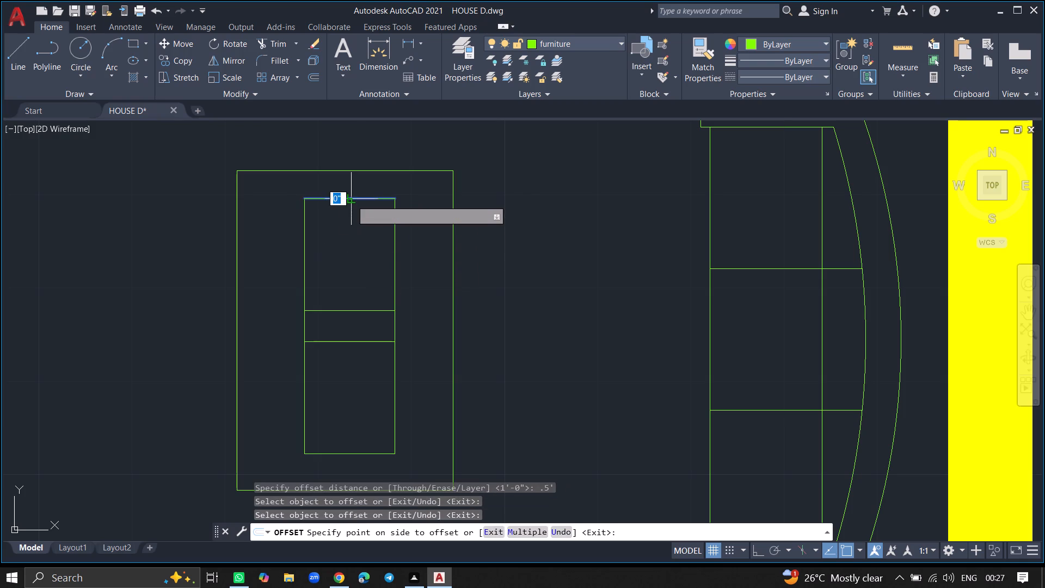
{"action": "left_click", "coordinate": [349, 229]}
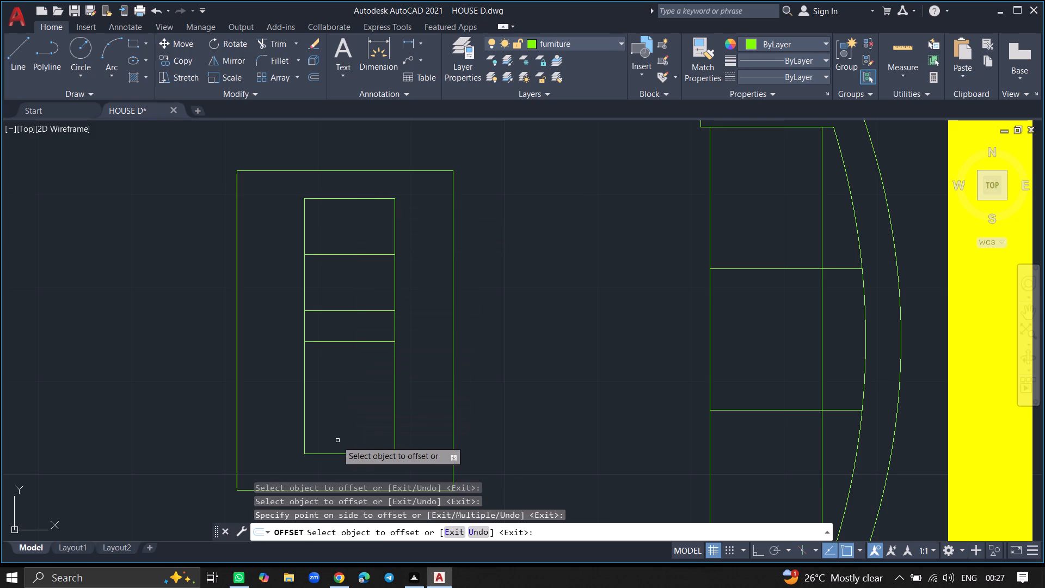
{"action": "left_click", "coordinate": [337, 453]}
{"action": "left_click", "coordinate": [335, 419]}
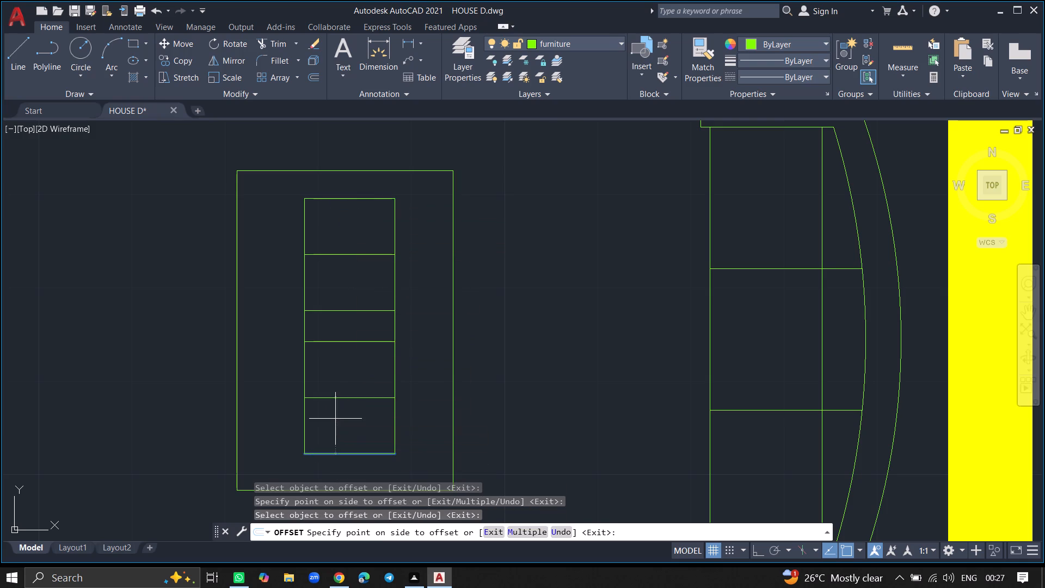
{"action": "key", "text": "Return"}
Copy the toilet from the southern bathroom into the northern of the two small rooms along the west wall.
{"action": "scroll", "coordinate": [335, 419], "scroll_direction": "down", "scroll_amount": 2, "text": "ctrl"}
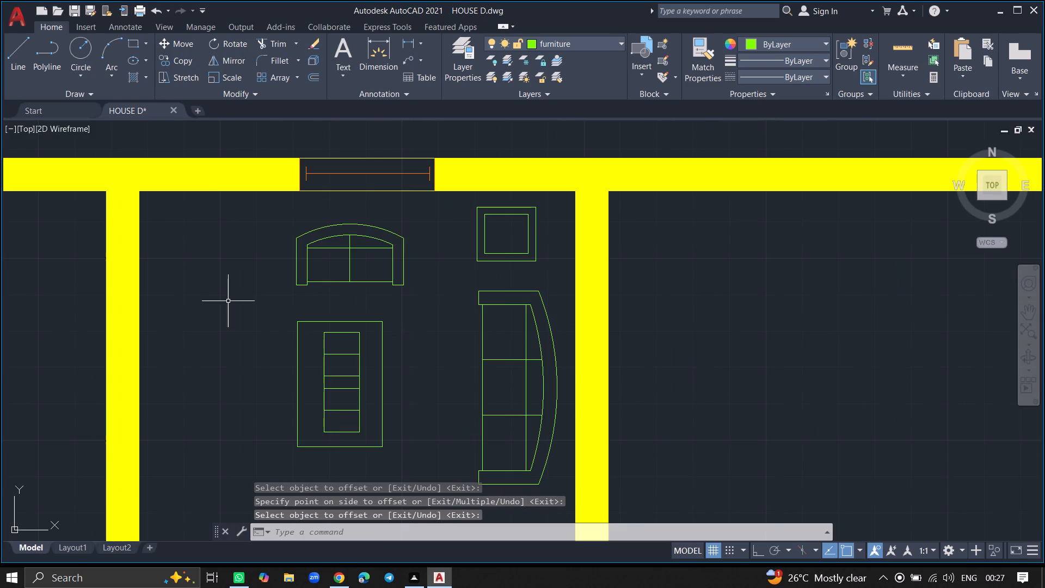
{"action": "scroll", "coordinate": [188, 303], "scroll_direction": "down", "scroll_amount": 7, "text": "ctrl"}
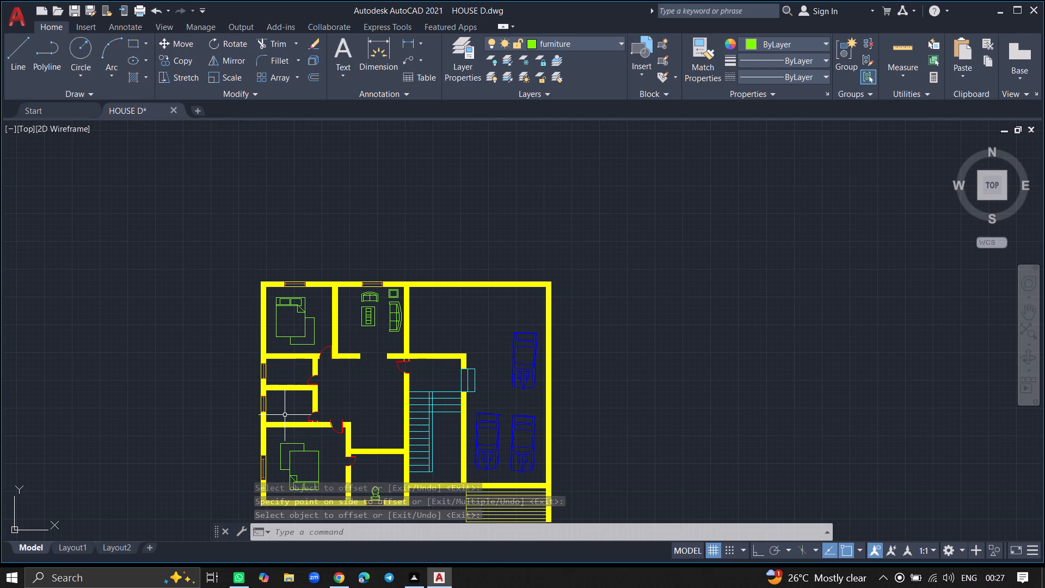
{"action": "scroll", "coordinate": [285, 415], "scroll_direction": "down", "scroll_amount": 1, "text": "ctrl"}
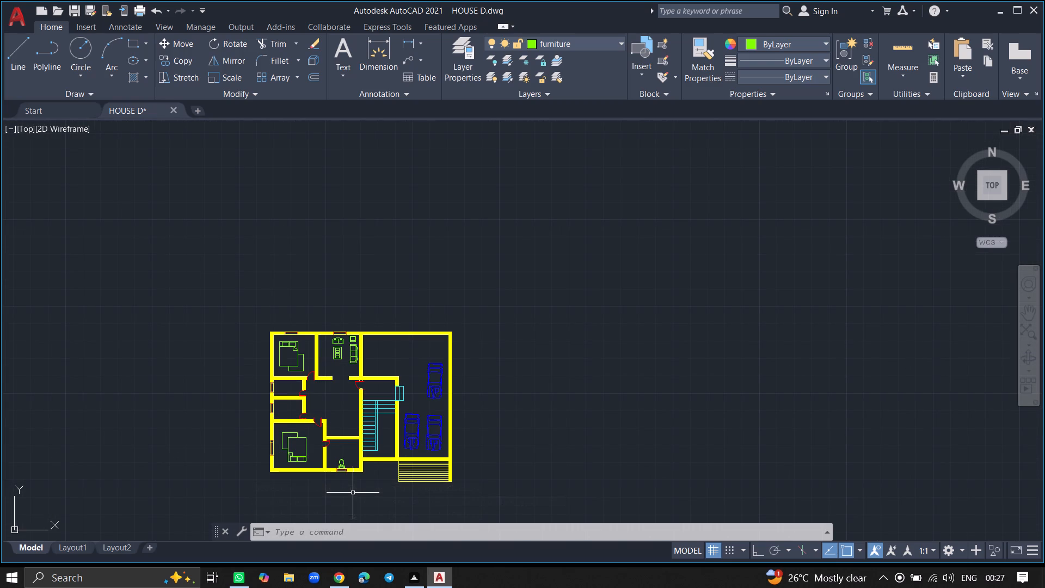
{"action": "scroll", "coordinate": [337, 477], "scroll_direction": "up", "scroll_amount": 5, "text": "ctrl"}
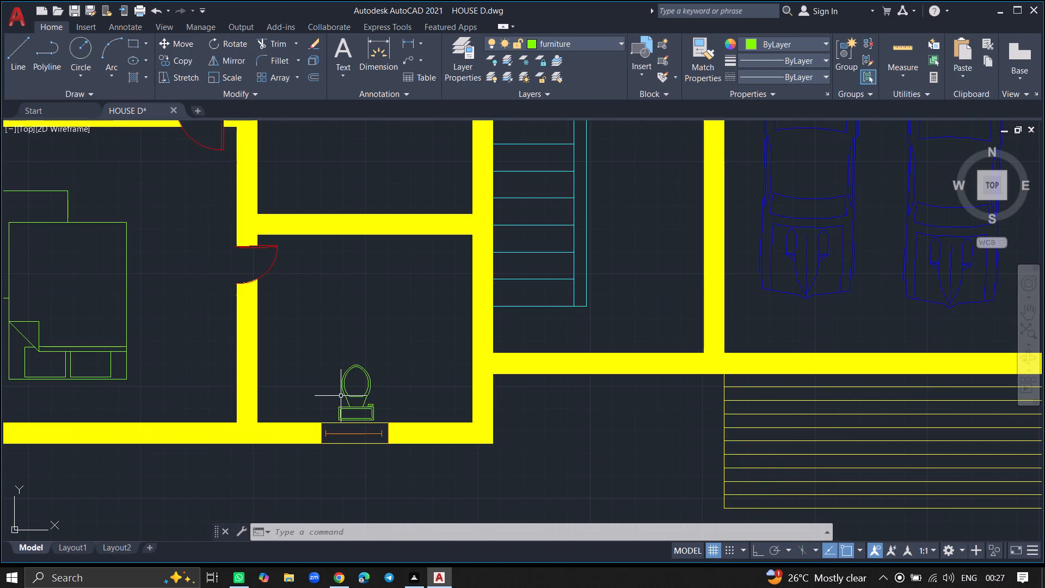
{"action": "left_click", "coordinate": [345, 396]}
{"action": "key", "text": "c"}
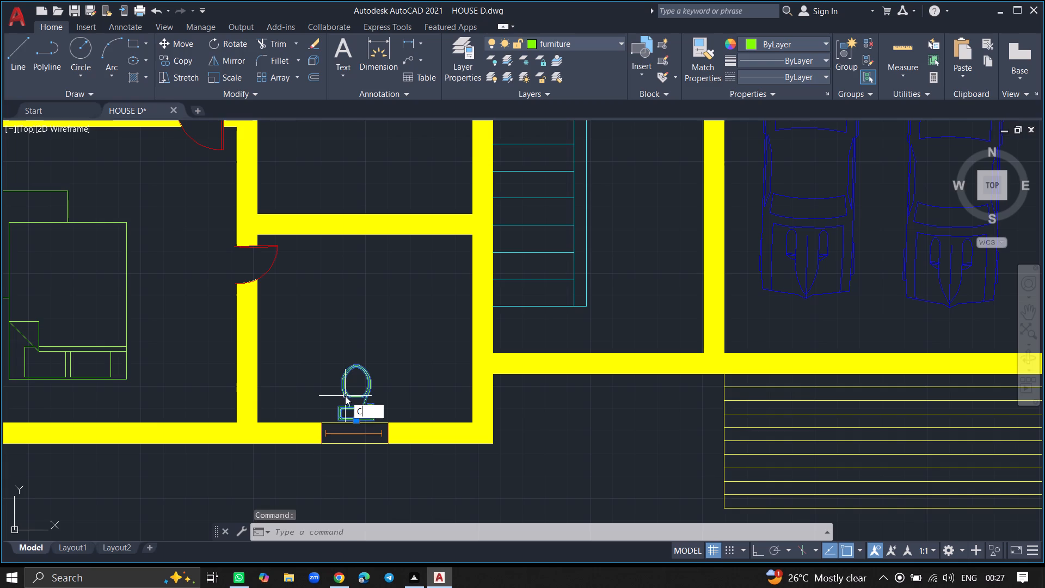
{"action": "type", "text": "OPY"}
{"action": "key", "text": "Return"}
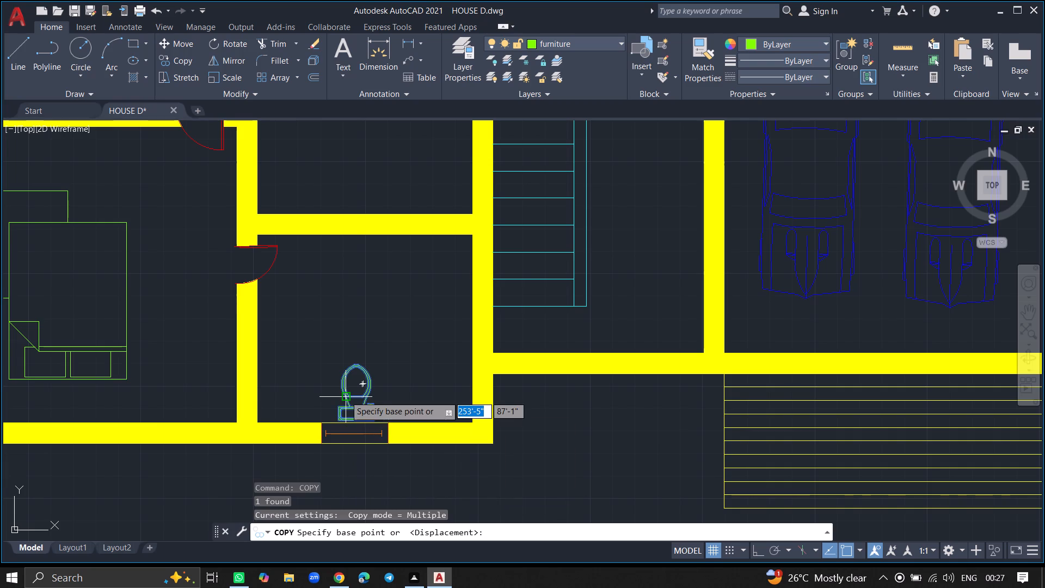
{"action": "left_click", "coordinate": [345, 396]}
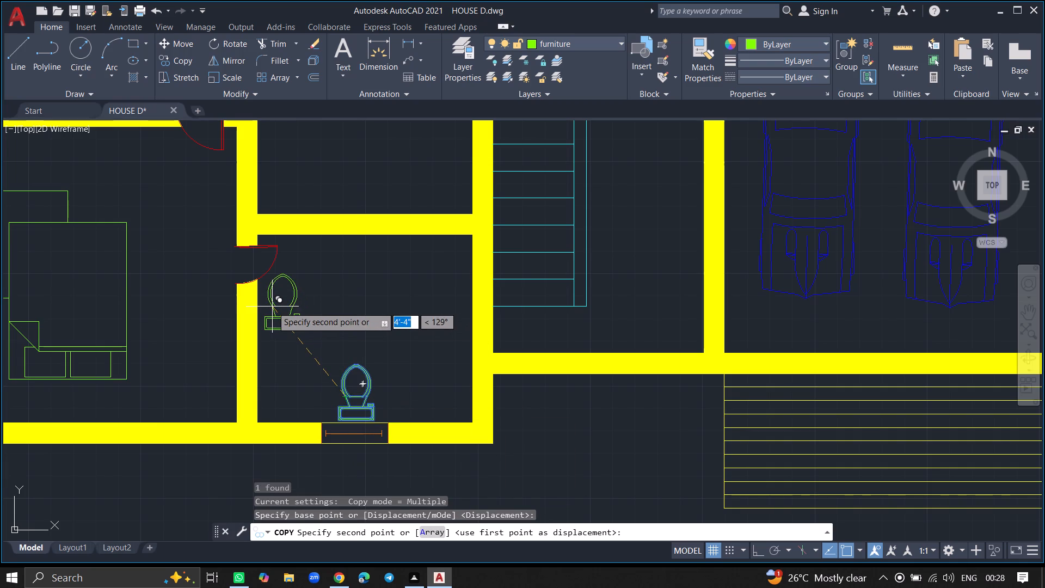
{"action": "left_click", "coordinate": [272, 307]}
{"action": "scroll", "coordinate": [272, 307], "scroll_direction": "down", "scroll_amount": 4, "text": "ctrl"}
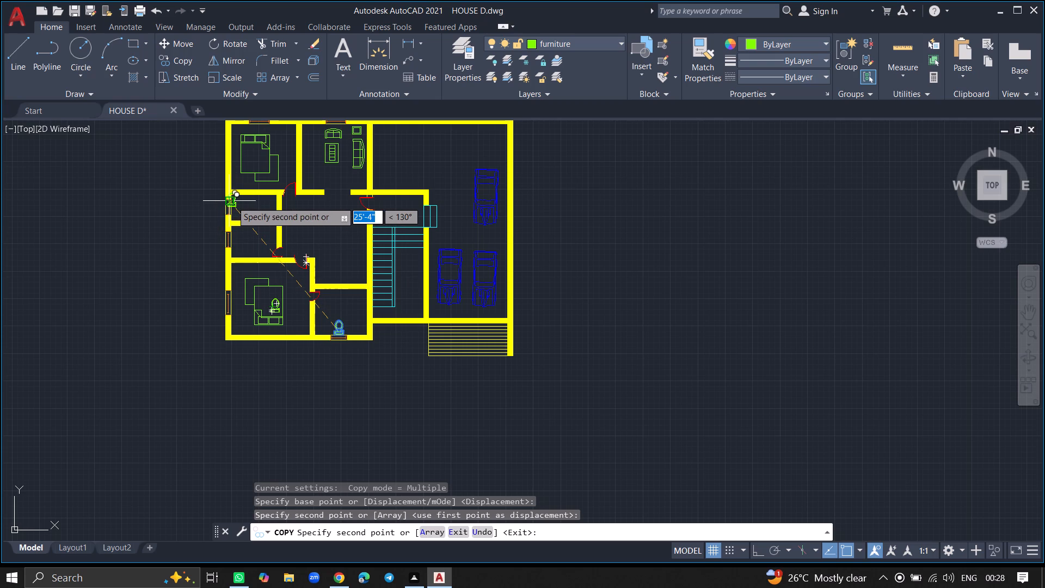
{"action": "scroll", "coordinate": [232, 201], "scroll_direction": "up", "scroll_amount": 1, "text": "ctrl"}
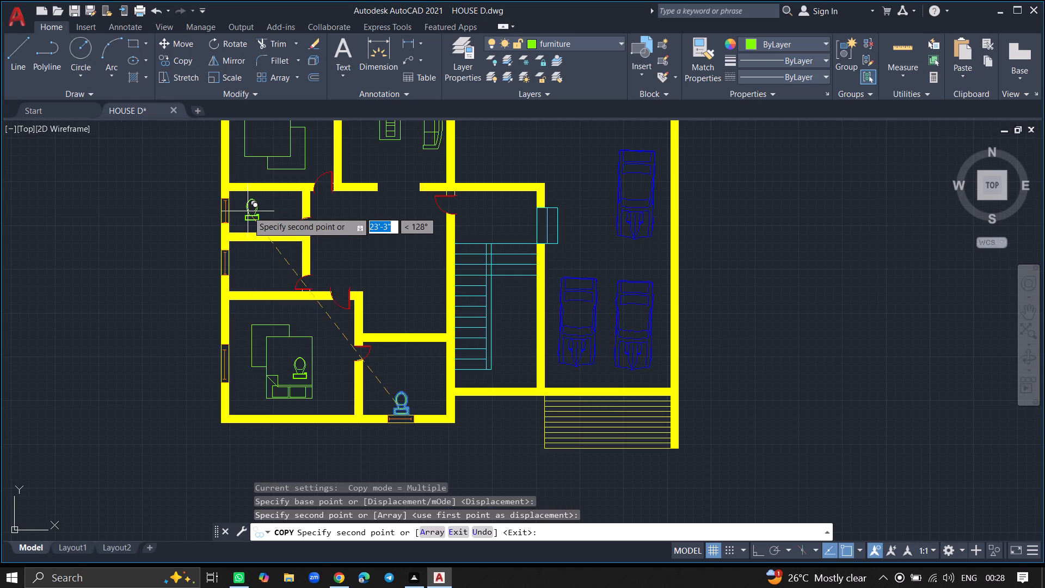
{"action": "left_click", "coordinate": [248, 211]}
{"action": "key", "text": "Escape"}
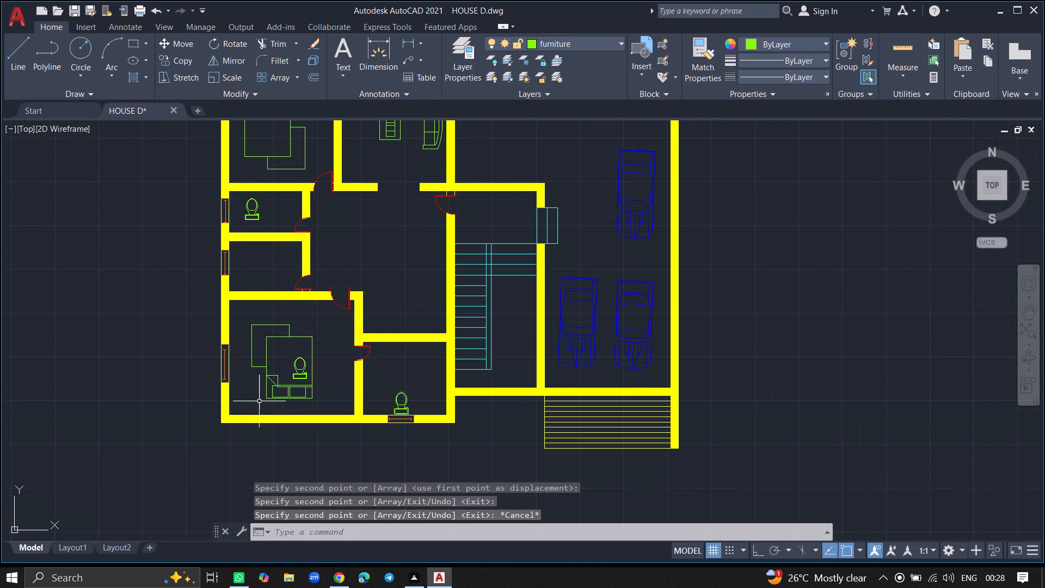
Save the drawing.
{"action": "key", "text": "ctrl+s"}
{"action": "key", "text": "ctrl+s"}
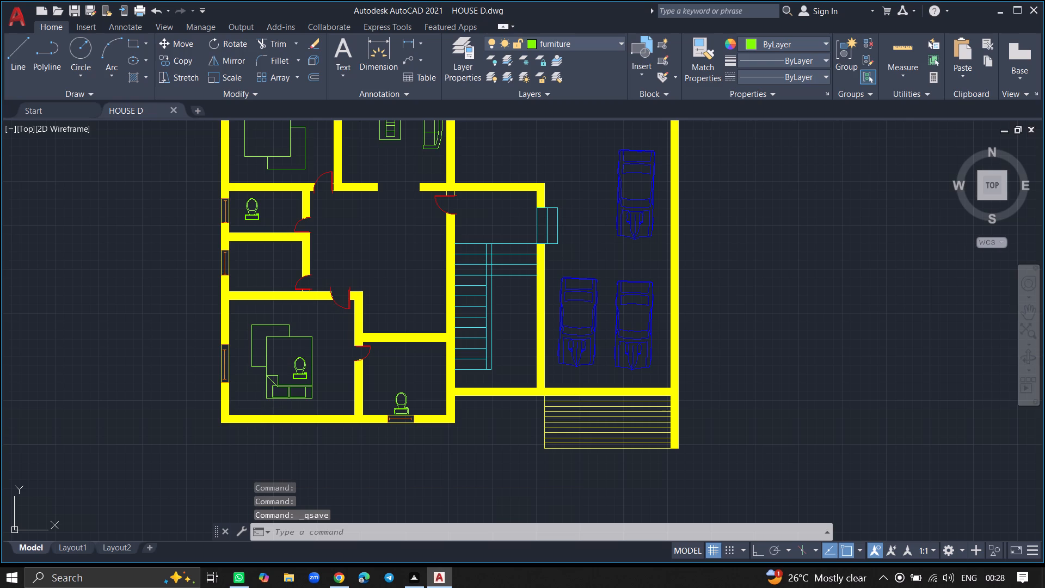
Delete the stray toilet copy lying on the bed in the southwest bedroom.
{"action": "scroll", "coordinate": [295, 411], "scroll_direction": "up", "scroll_amount": 3, "text": "ctrl"}
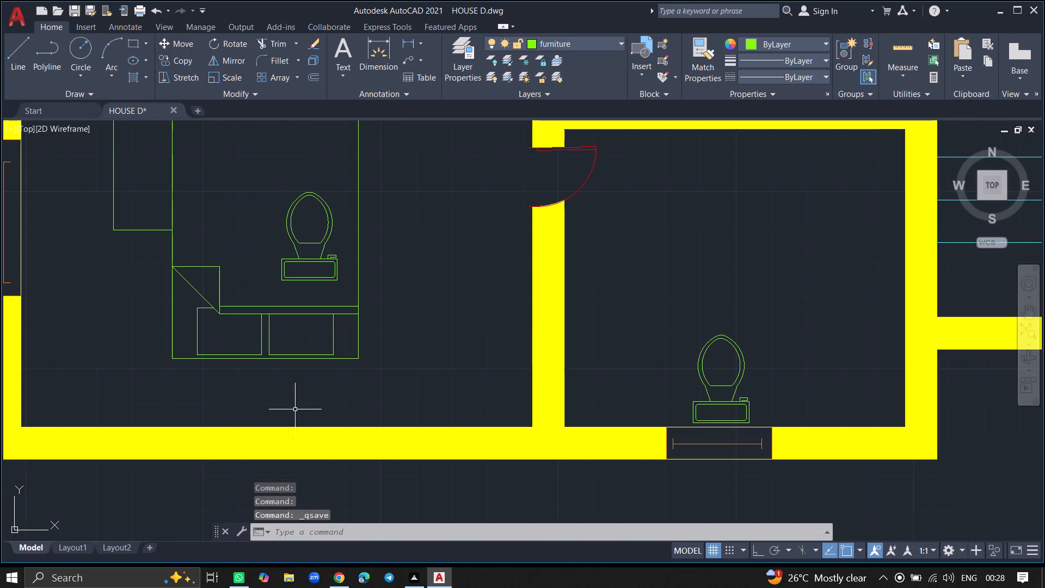
{"action": "left_click", "coordinate": [296, 279]}
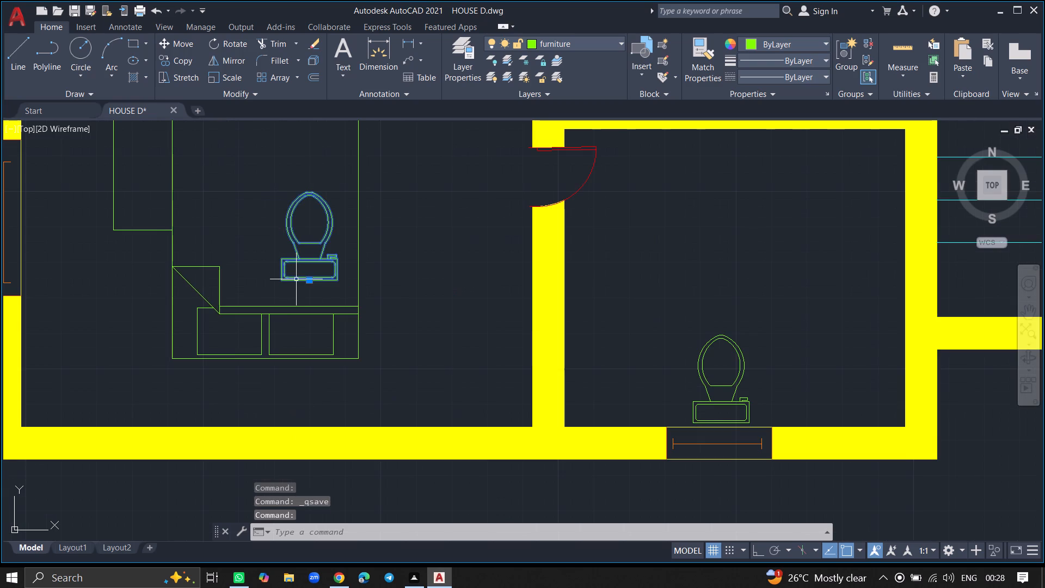
{"action": "key", "text": "Delete"}
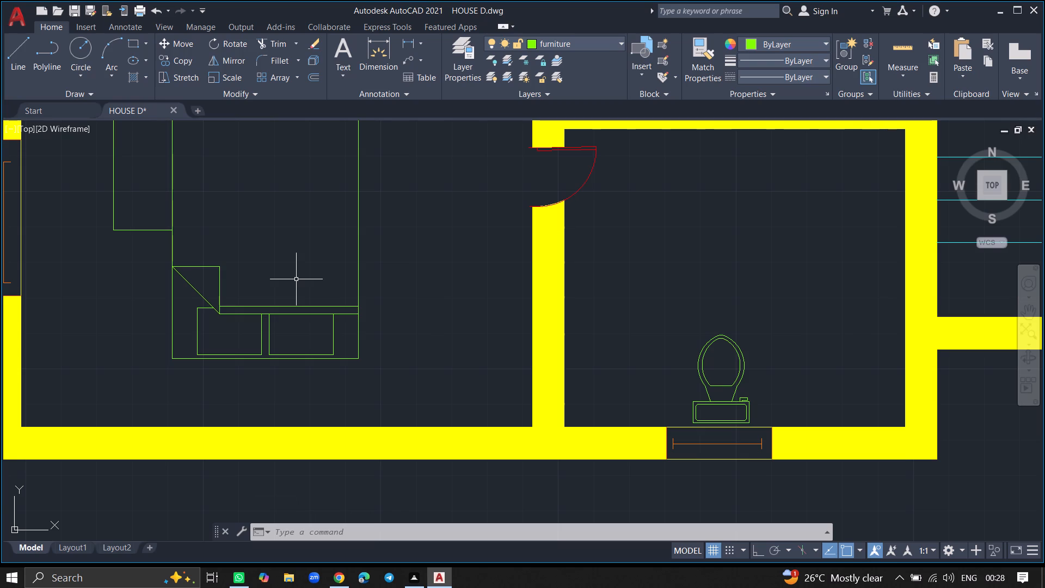
Rotate the toilet in the northern small west room a quarter turn about its tank so the bowl faces east, using Ortho.
{"action": "scroll", "coordinate": [272, 282], "scroll_direction": "down", "scroll_amount": 2, "text": "ctrl"}
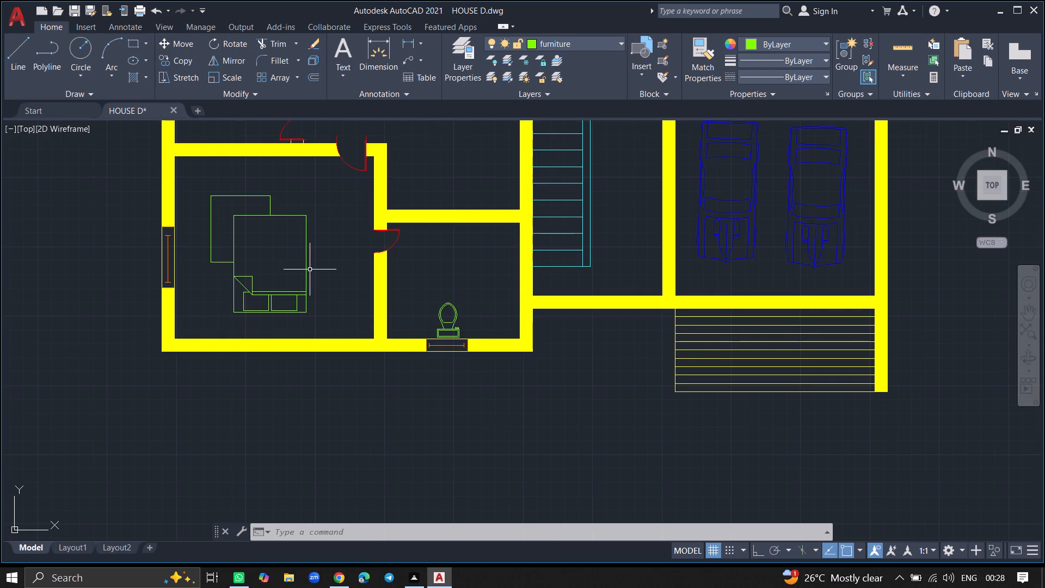
{"action": "scroll", "coordinate": [310, 269], "scroll_direction": "down", "scroll_amount": 1, "text": "ctrl"}
{"action": "scroll", "coordinate": [276, 230], "scroll_direction": "down", "scroll_amount": 4, "text": "ctrl"}
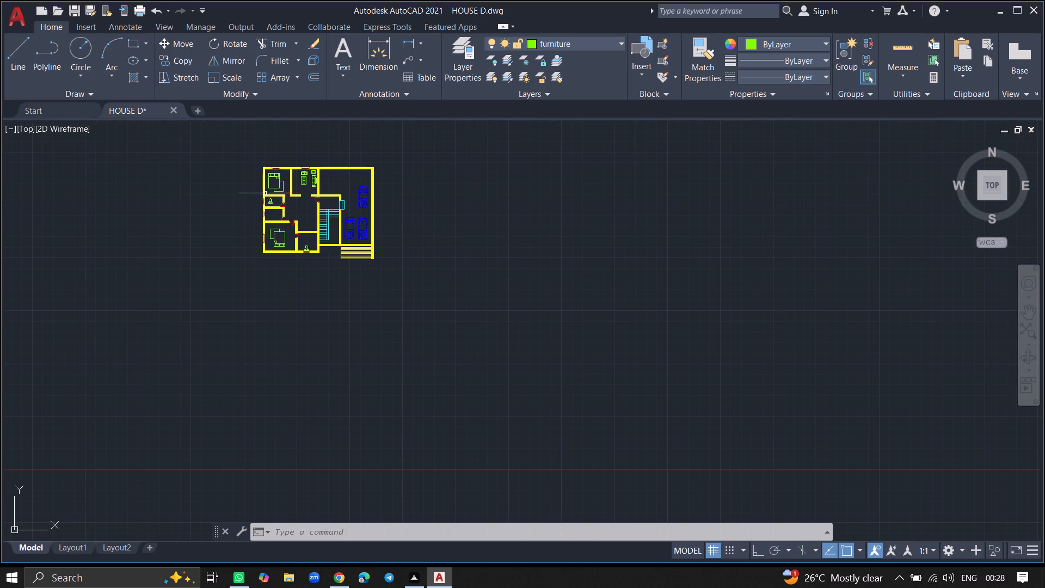
{"action": "scroll", "coordinate": [265, 193], "scroll_direction": "up", "scroll_amount": 4, "text": "ctrl"}
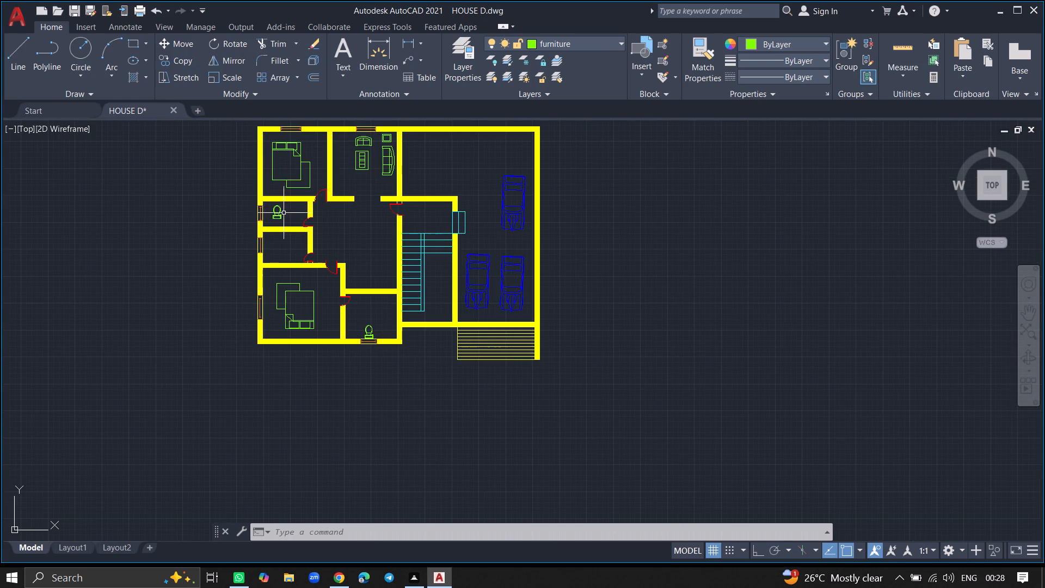
{"action": "scroll", "coordinate": [282, 213], "scroll_direction": "up", "scroll_amount": 2, "text": "ctrl"}
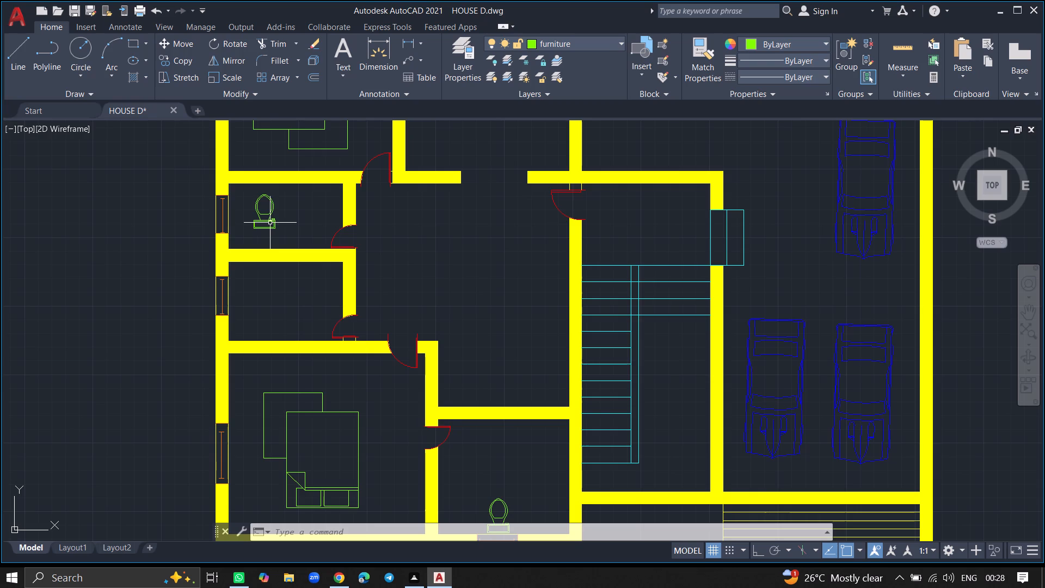
{"action": "left_click", "coordinate": [279, 205]}
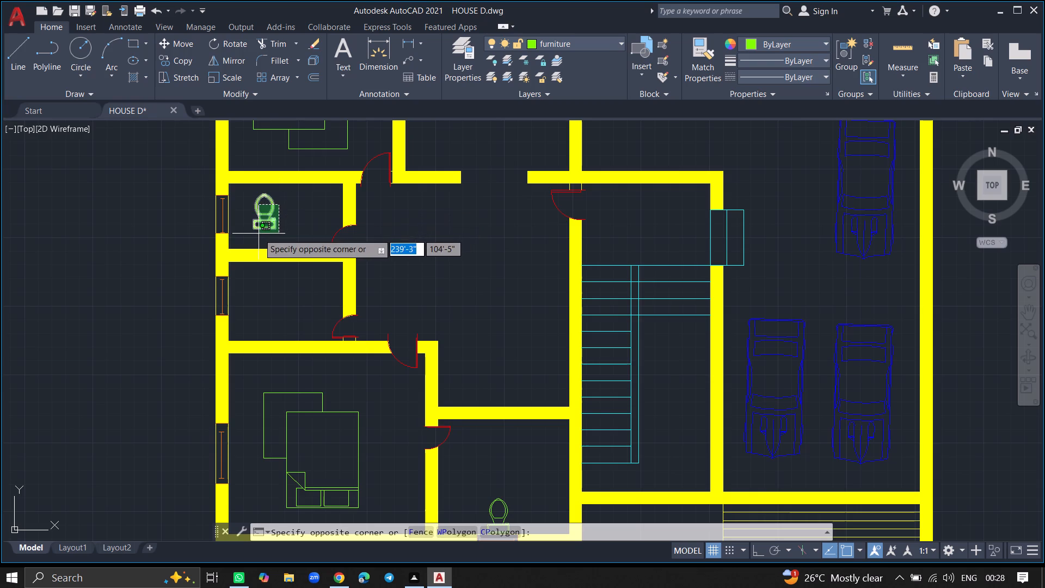
{"action": "left_click", "coordinate": [259, 234]}
{"action": "type", "text": "ROTATE"}
{"action": "key", "text": "Return"}
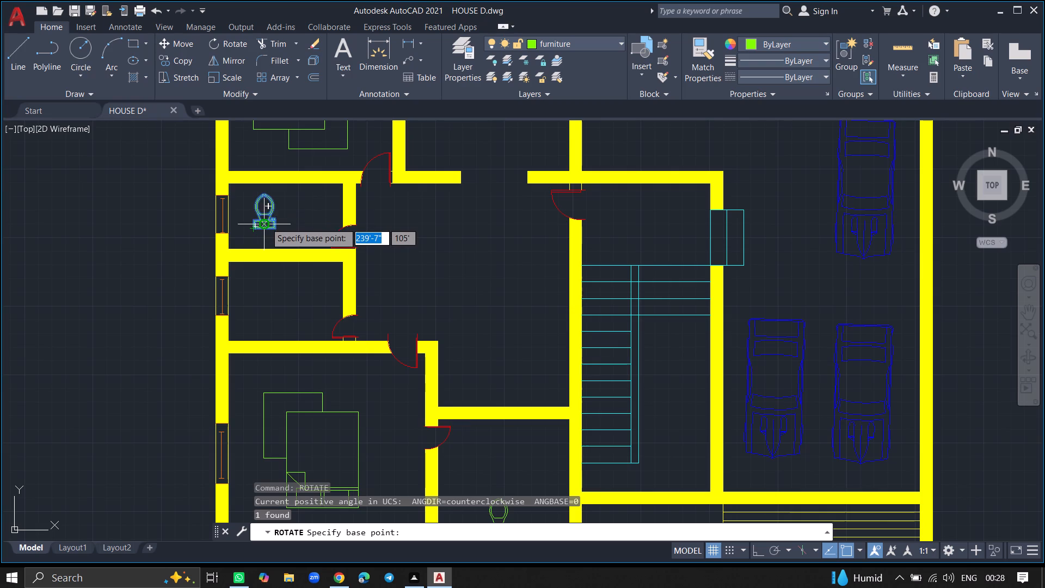
{"action": "scroll", "coordinate": [266, 223], "scroll_direction": "up", "scroll_amount": 5, "text": "ctrl"}
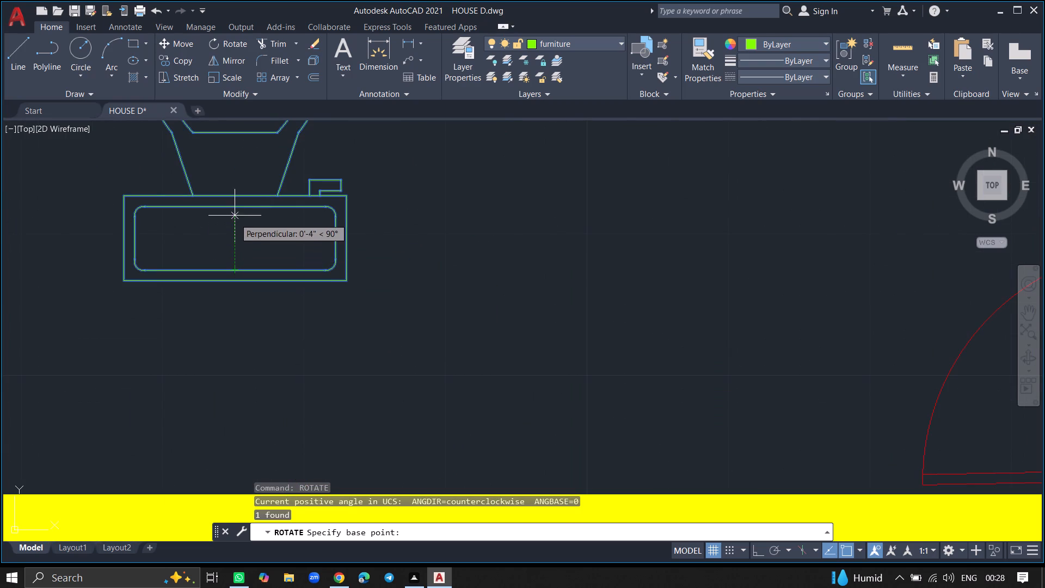
{"action": "left_click", "coordinate": [235, 242]}
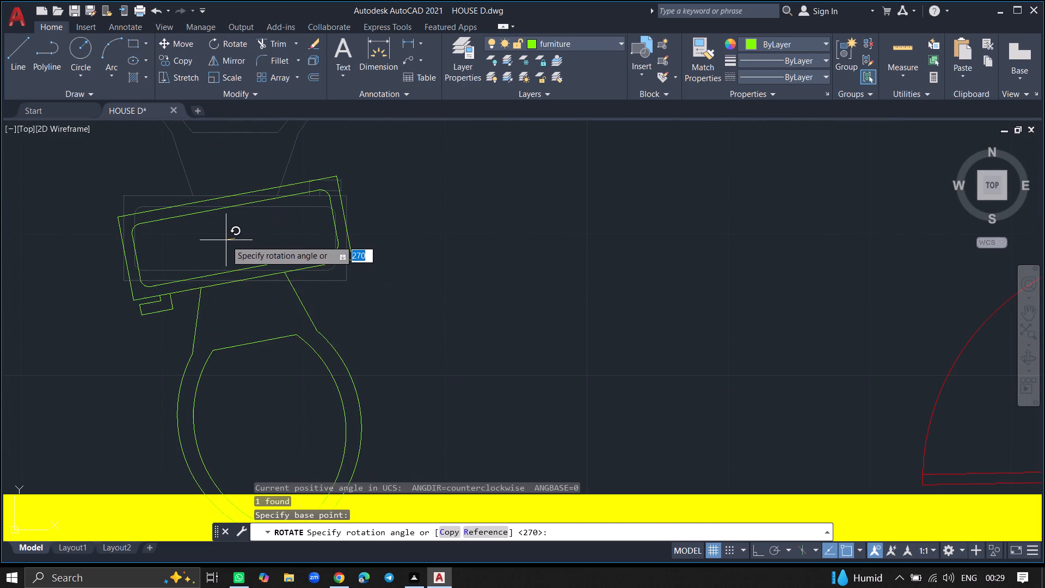
{"action": "scroll", "coordinate": [245, 256], "scroll_direction": "down", "scroll_amount": 3, "text": "ctrl"}
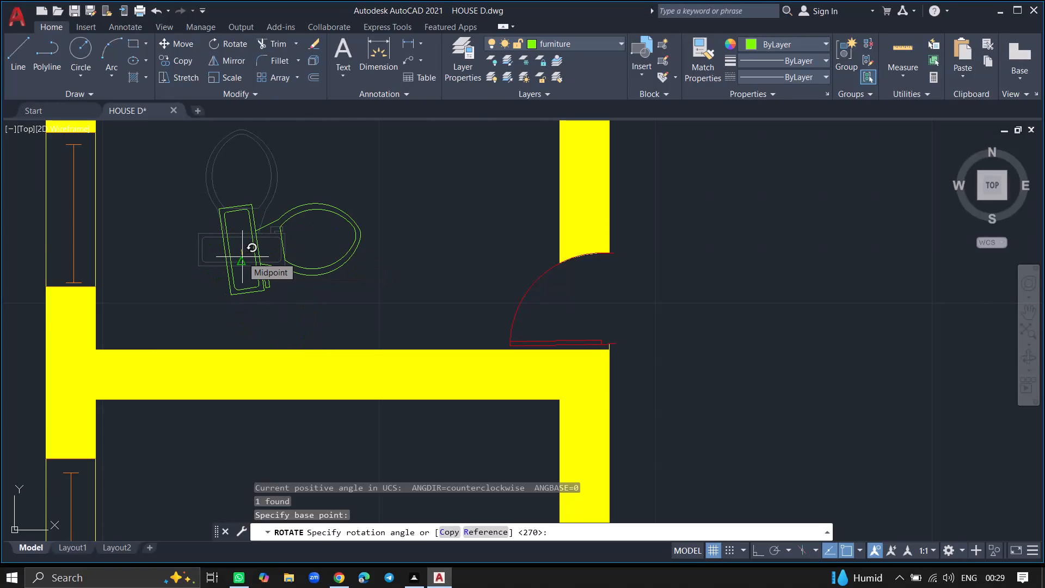
{"action": "key", "text": "F8"}
{"action": "left_click", "coordinate": [242, 257]}
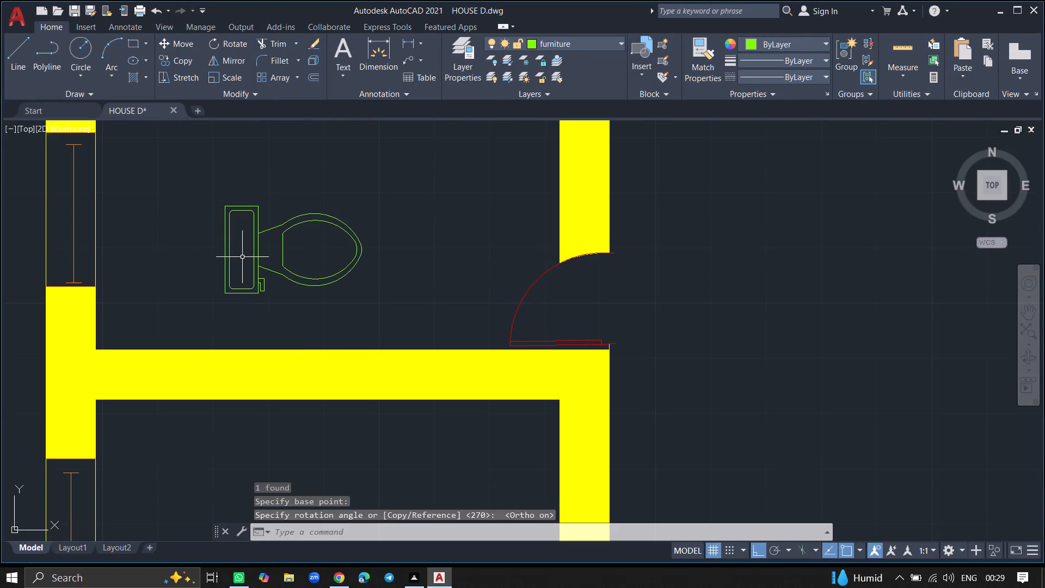
Move the rotated toilet, with Ortho off, so its tank sits near the west wall in front of the room's window.
{"action": "left_click", "coordinate": [229, 257]}
{"action": "type", "text": "MOVE"}
{"action": "key", "text": "Return"}
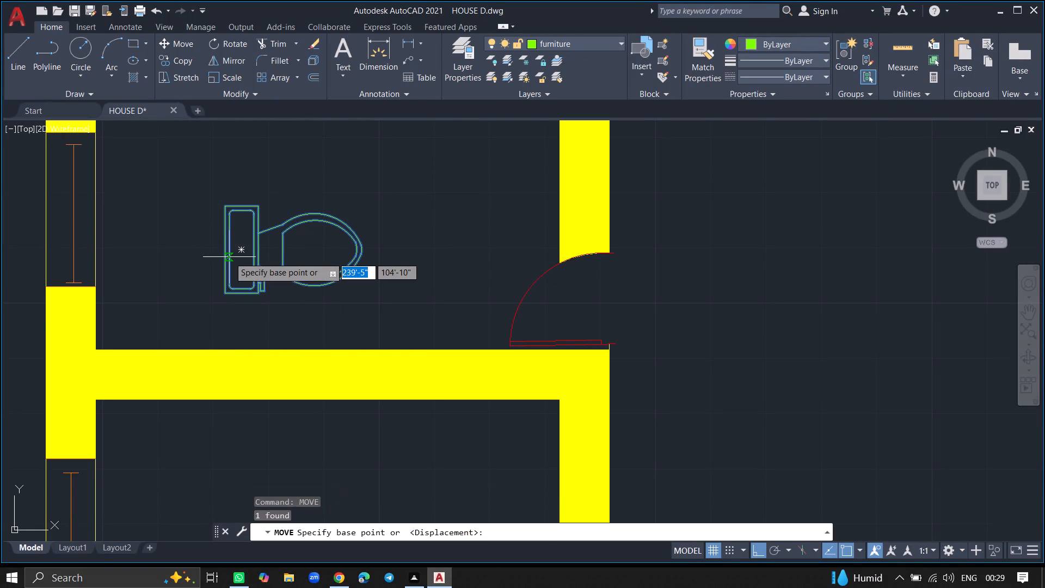
{"action": "left_click", "coordinate": [229, 257]}
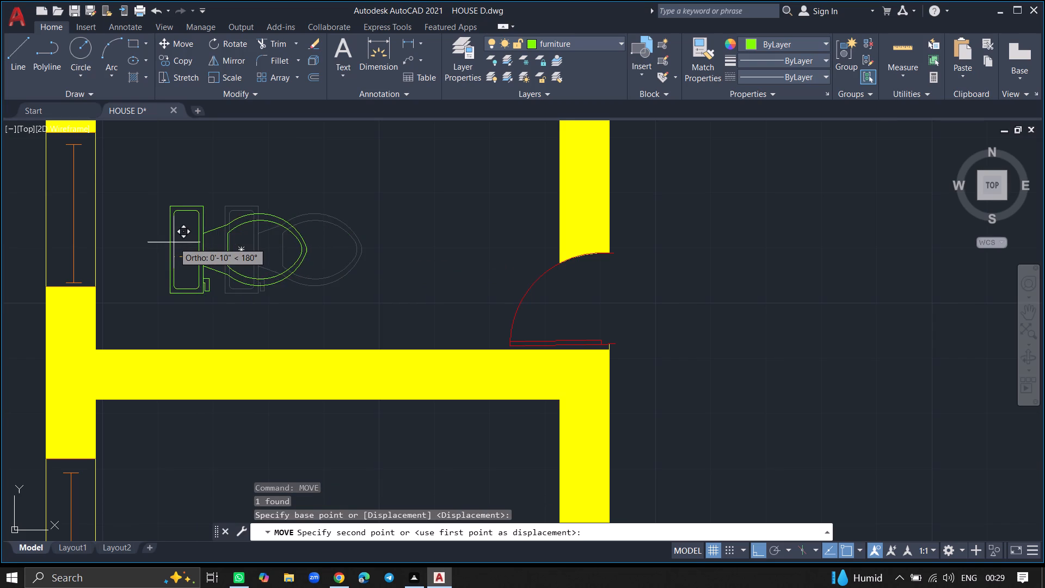
{"action": "scroll", "coordinate": [174, 242], "scroll_direction": "down", "scroll_amount": 1, "text": "ctrl"}
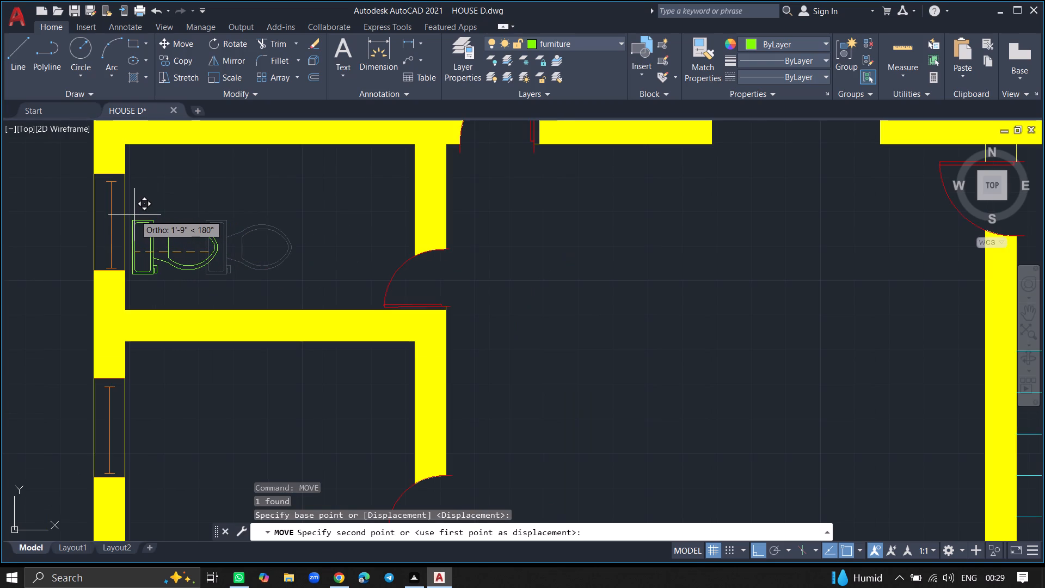
{"action": "key", "text": "F8"}
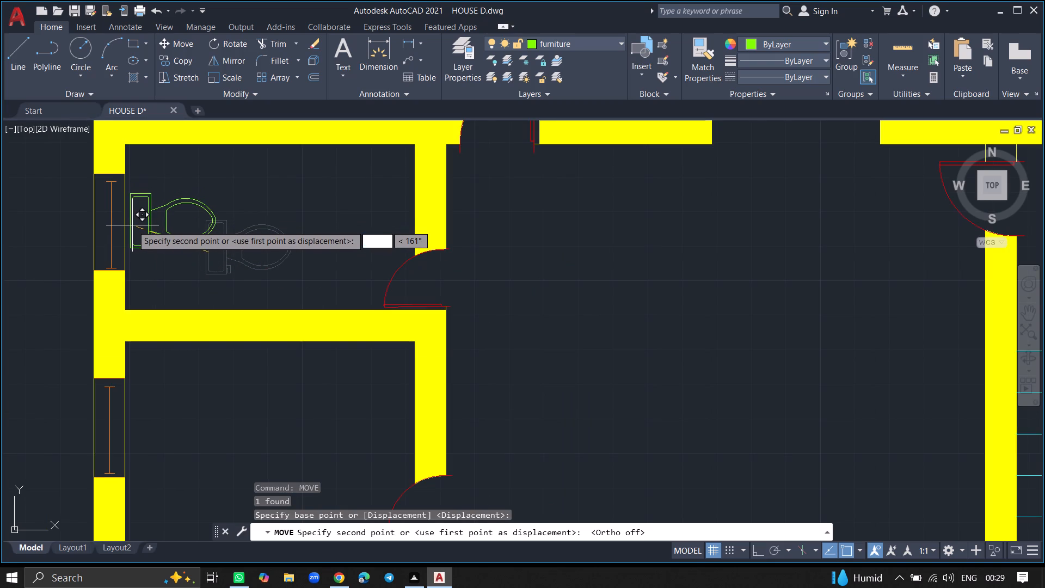
{"action": "left_click", "coordinate": [132, 226]}
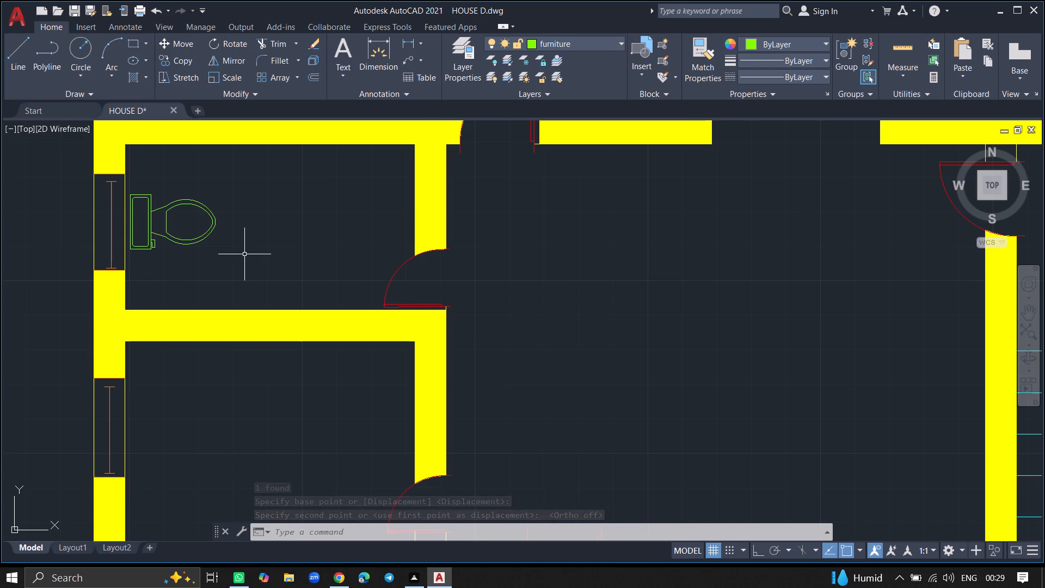
Make the walls layer current.
{"action": "scroll", "coordinate": [244, 254], "scroll_direction": "down", "scroll_amount": 1, "text": "ctrl"}
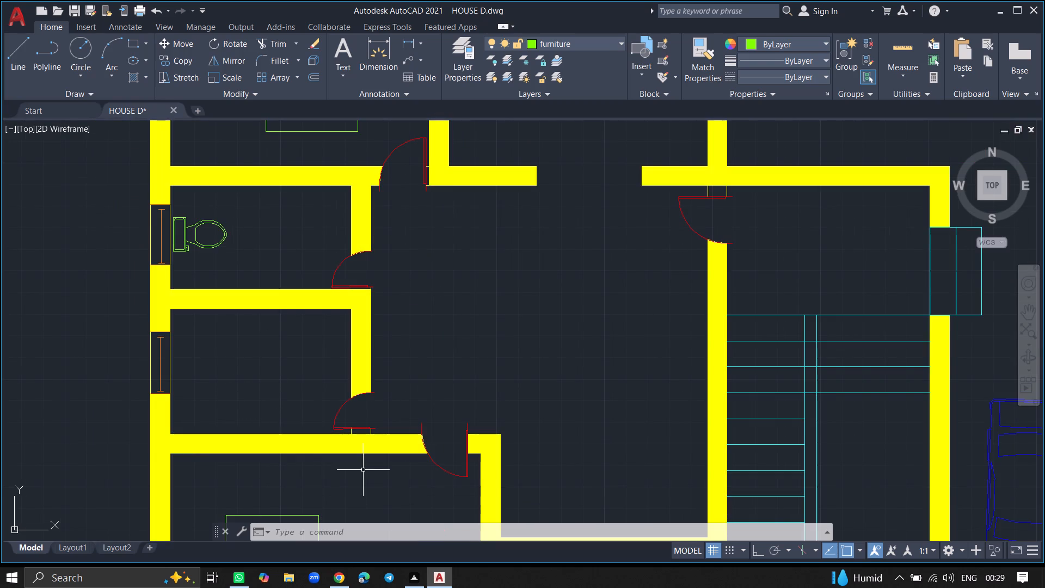
{"action": "scroll", "coordinate": [363, 470], "scroll_direction": "up", "scroll_amount": 6, "text": "ctrl"}
{"action": "scroll", "coordinate": [363, 470], "scroll_direction": "down", "scroll_amount": 3, "text": "ctrl"}
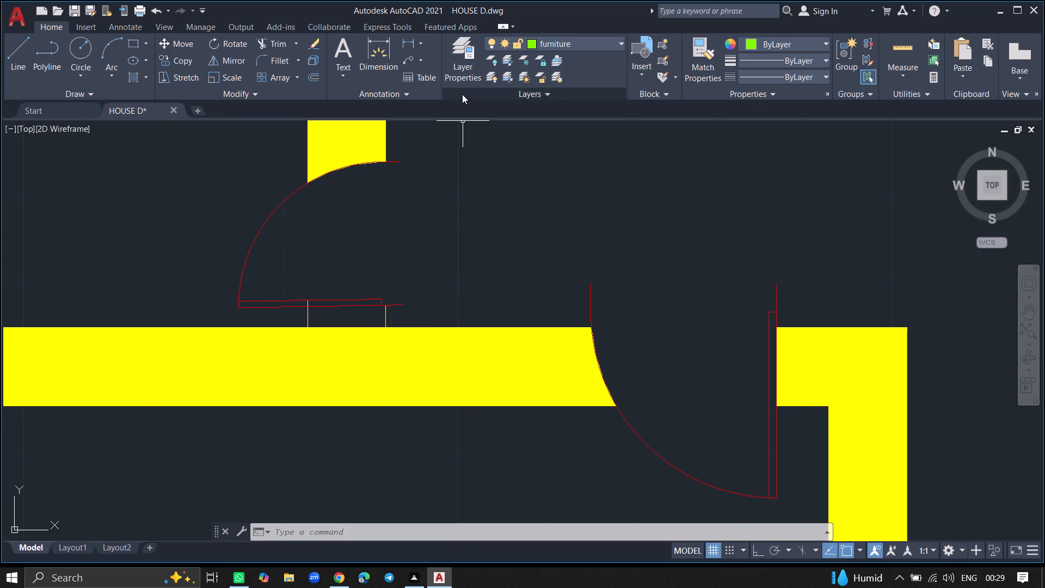
{"action": "double_click", "coordinate": [462, 73]}
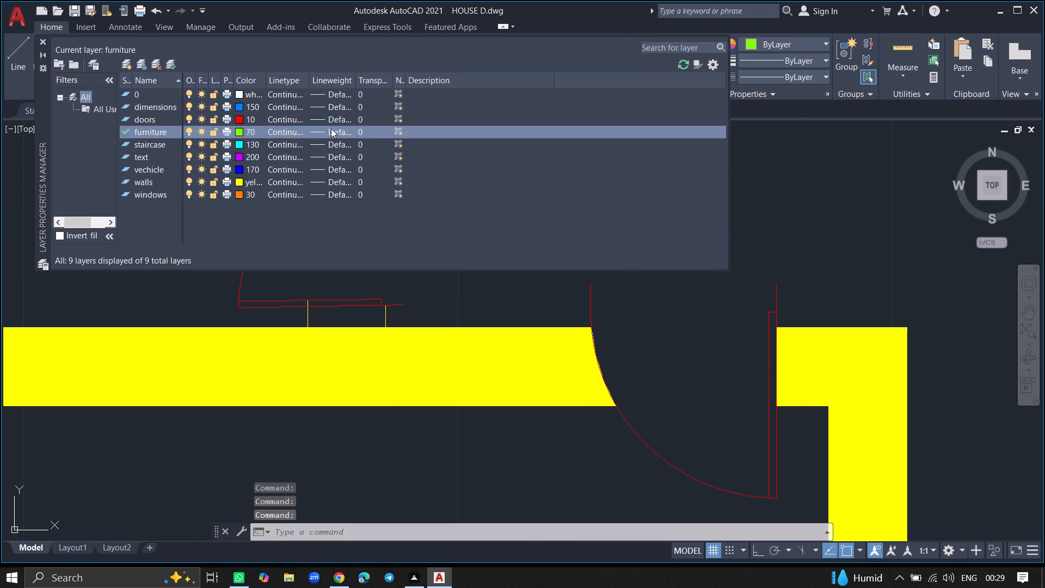
{"action": "double_click", "coordinate": [153, 183]}
{"action": "left_click", "coordinate": [44, 39]}
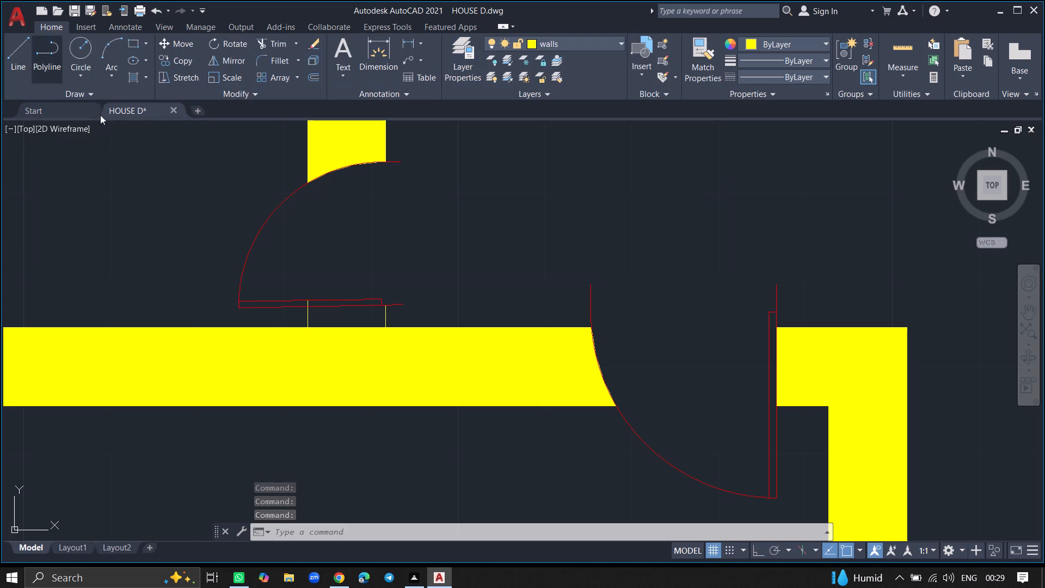
Fill the short wall gap south of the southern small west room's door with solid hatch on the walls layer.
{"action": "type", "text": "HATCH"}
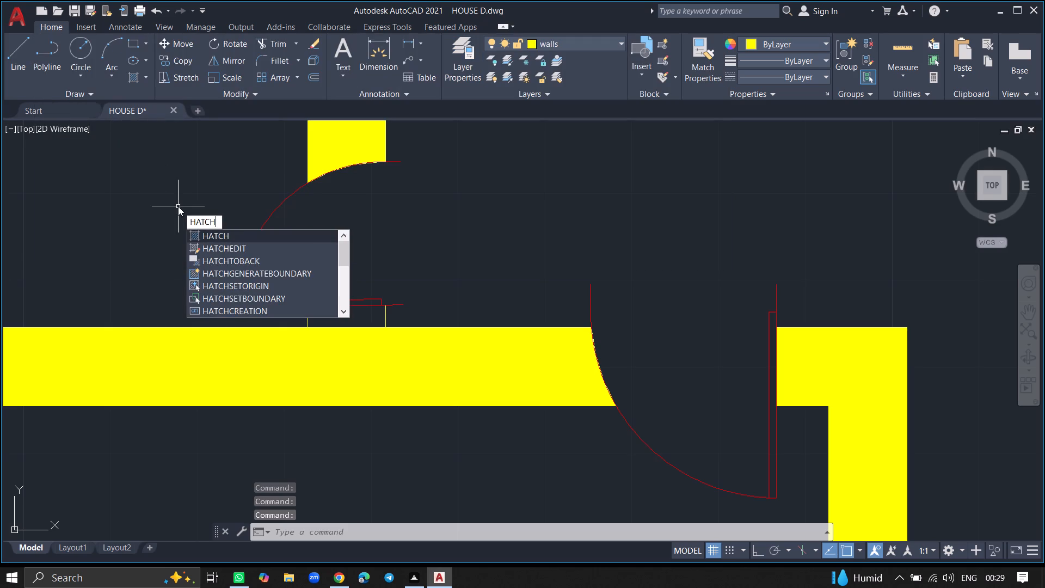
{"action": "key", "text": "Return"}
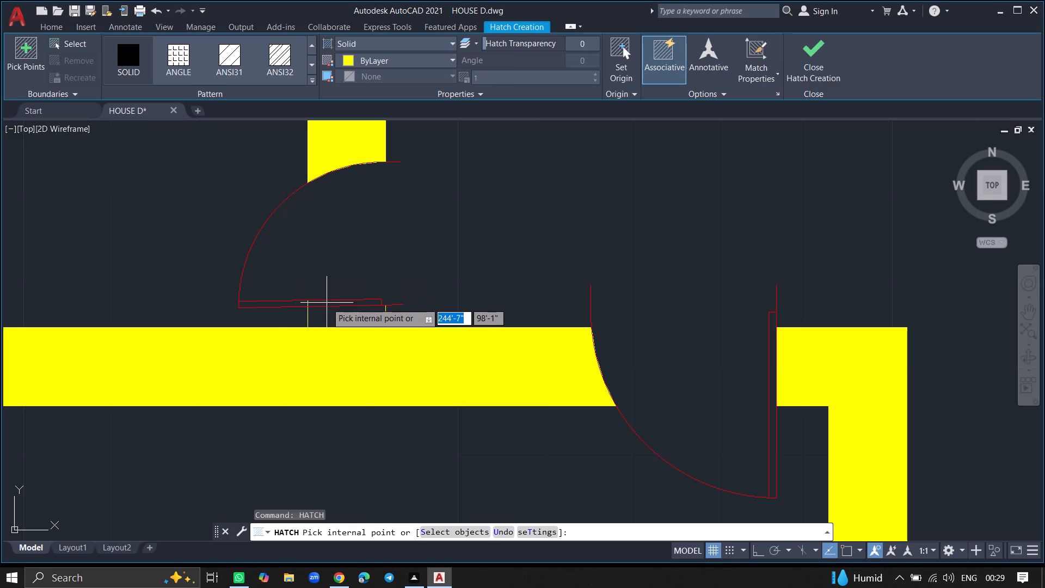
{"action": "left_click", "coordinate": [332, 314]}
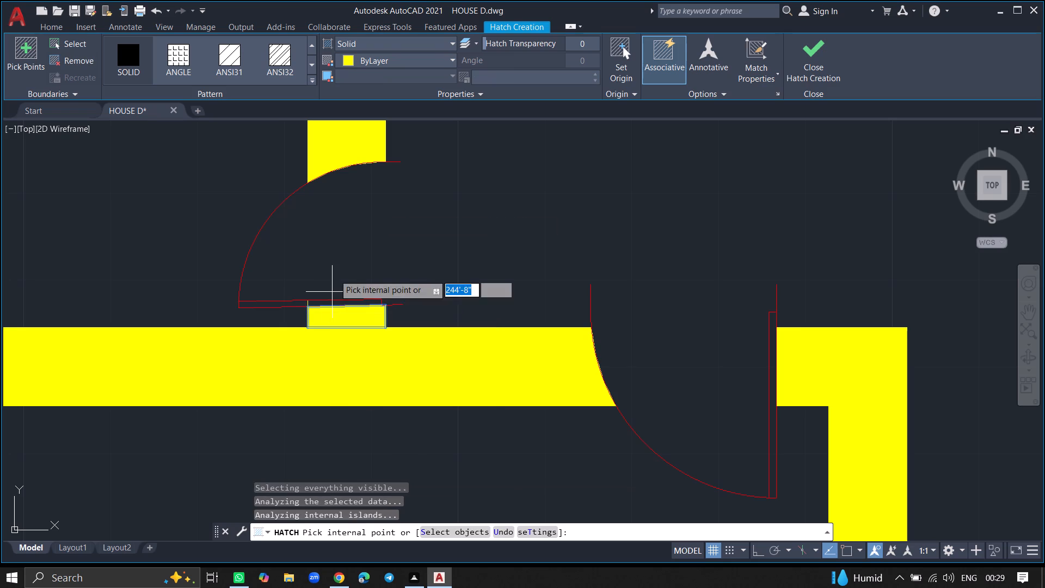
{"action": "left_click", "coordinate": [809, 81]}
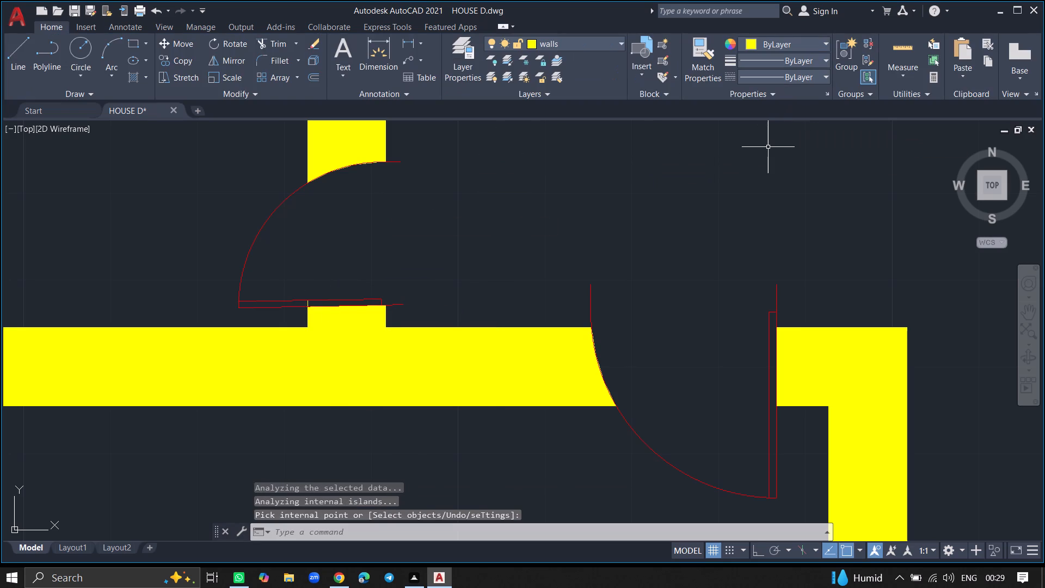
Fill the wall gaps north of the stair hall door and east of the northwest bedroom door with solid ByLayer hatch.
{"action": "scroll", "coordinate": [767, 148], "scroll_direction": "down", "scroll_amount": 3, "text": "ctrl"}
{"action": "scroll", "coordinate": [723, 210], "scroll_direction": "down", "scroll_amount": 3, "text": "ctrl"}
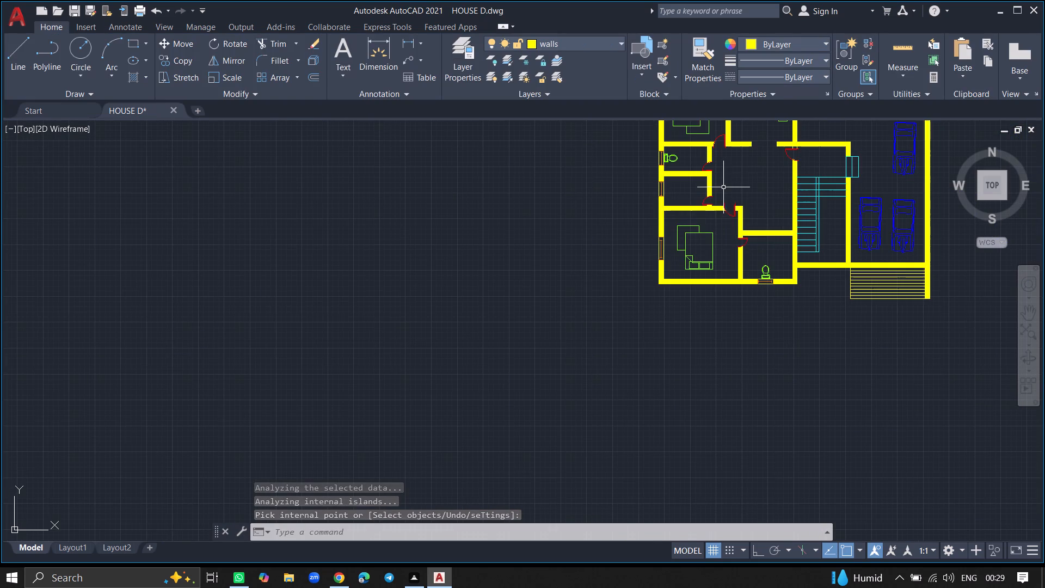
{"action": "scroll", "coordinate": [723, 187], "scroll_direction": "down", "scroll_amount": 2, "text": "ctrl"}
{"action": "scroll", "coordinate": [763, 140], "scroll_direction": "up", "scroll_amount": 3, "text": "ctrl"}
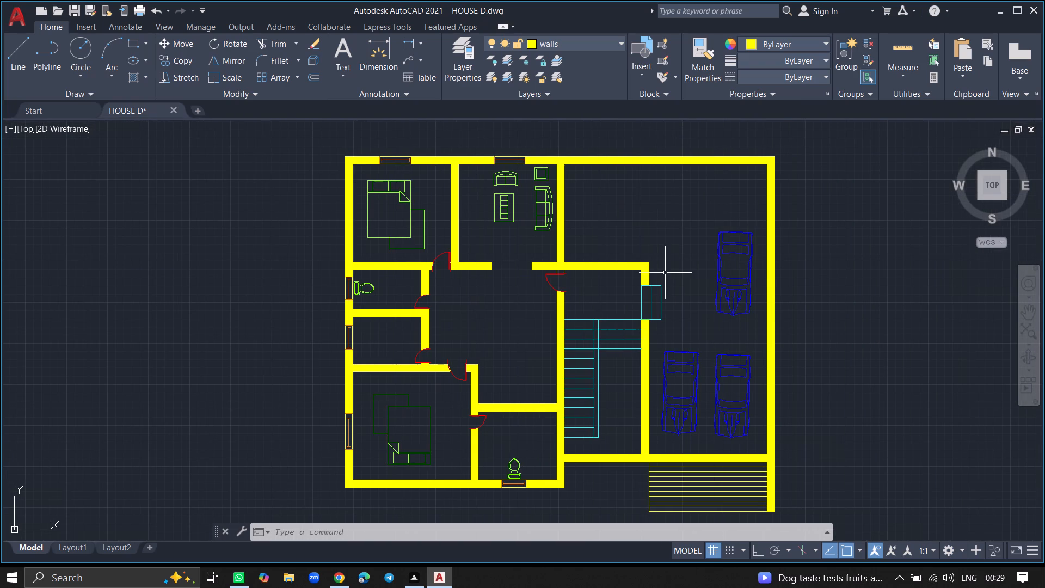
{"action": "scroll", "coordinate": [554, 274], "scroll_direction": "up", "scroll_amount": 3, "text": "ctrl"}
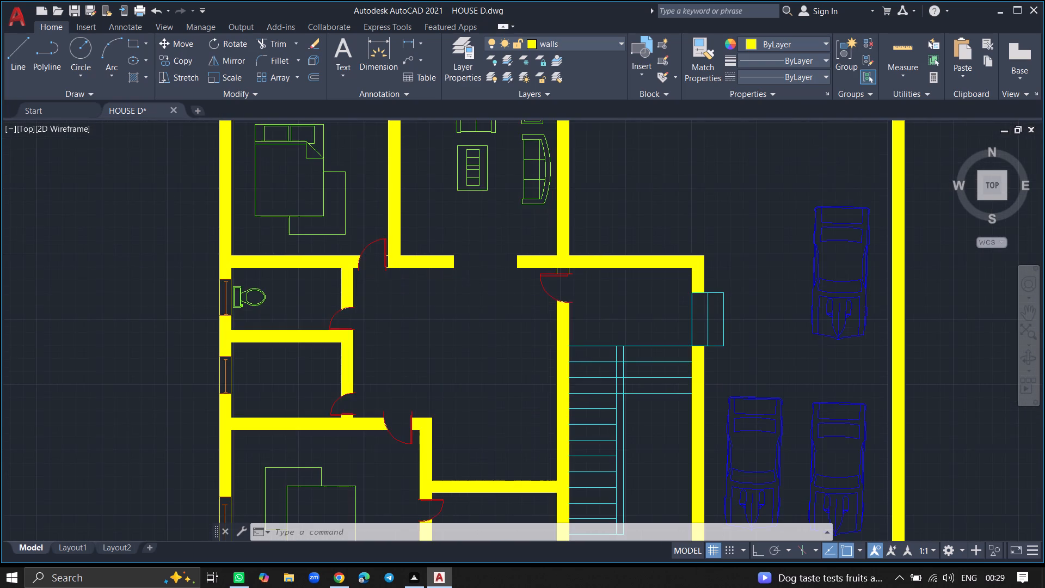
{"action": "key", "text": "h"}
{"action": "key", "text": "Return"}
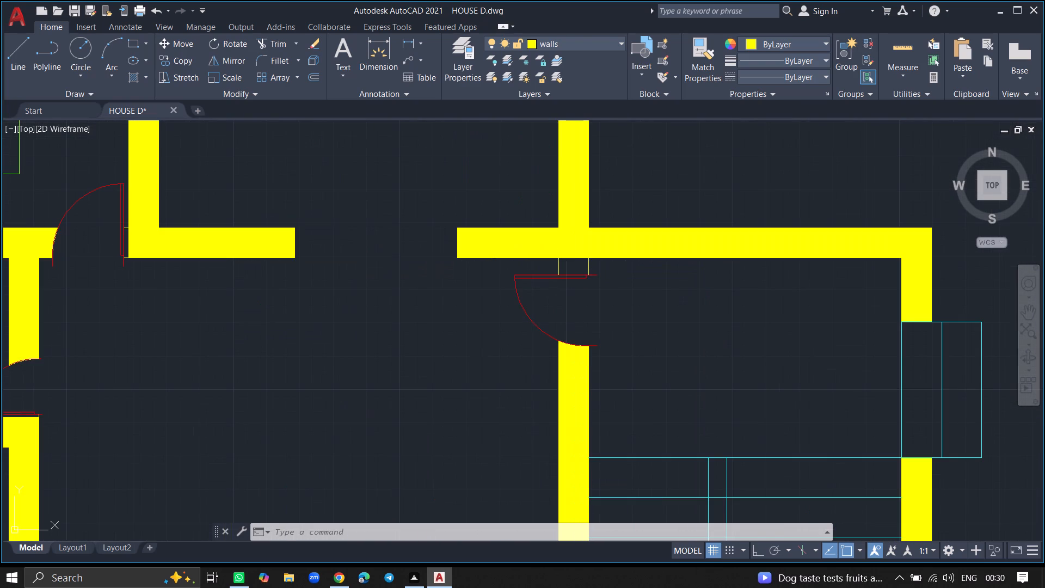
{"action": "left_click", "coordinate": [572, 264]}
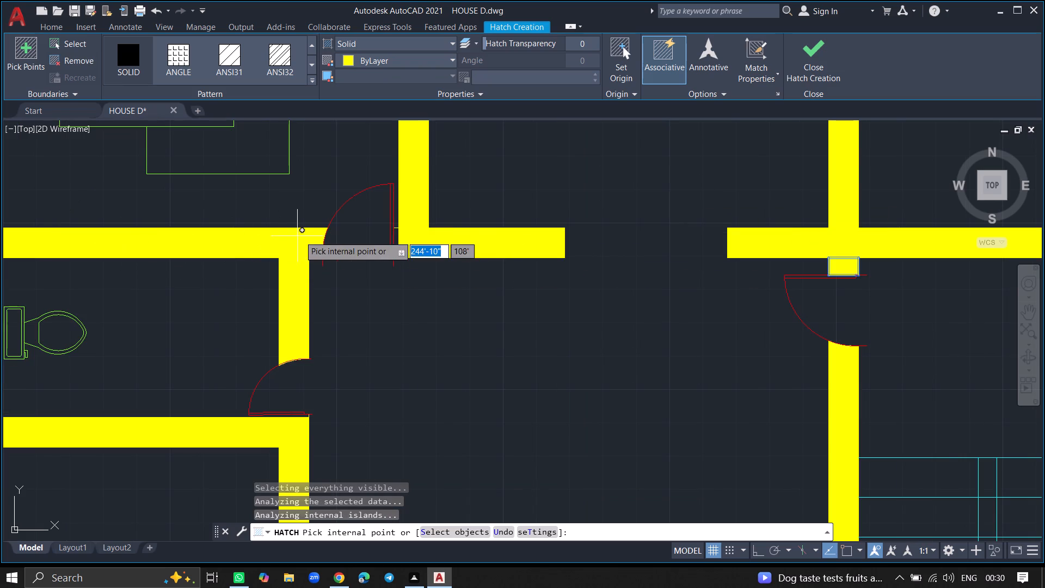
{"action": "scroll", "coordinate": [403, 246], "scroll_direction": "up", "scroll_amount": 7, "text": "ctrl"}
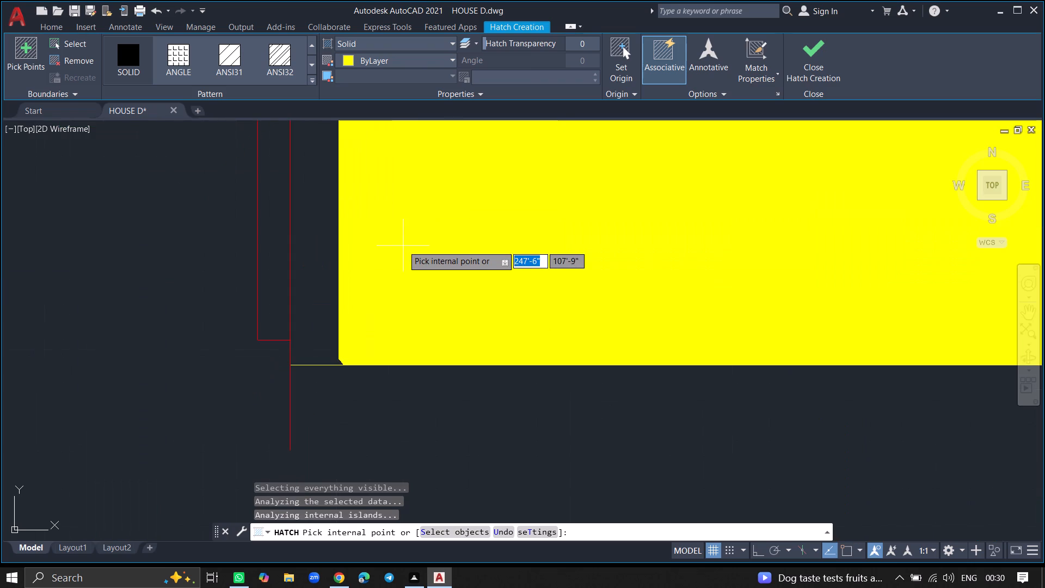
{"action": "left_click", "coordinate": [315, 246]}
{"action": "scroll", "coordinate": [315, 246], "scroll_direction": "down", "scroll_amount": 3, "text": "ctrl"}
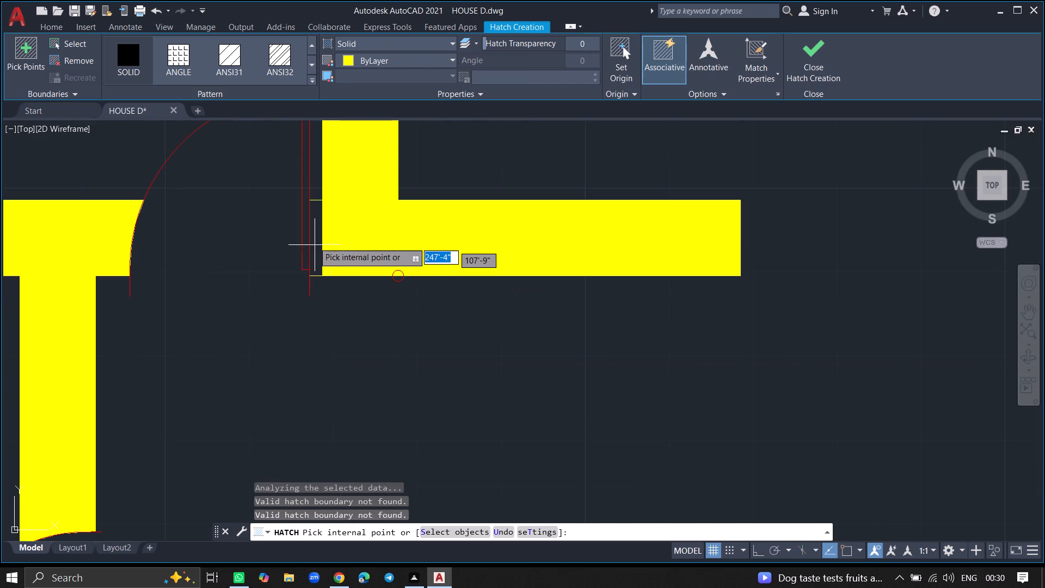
{"action": "left_click", "coordinate": [315, 232]}
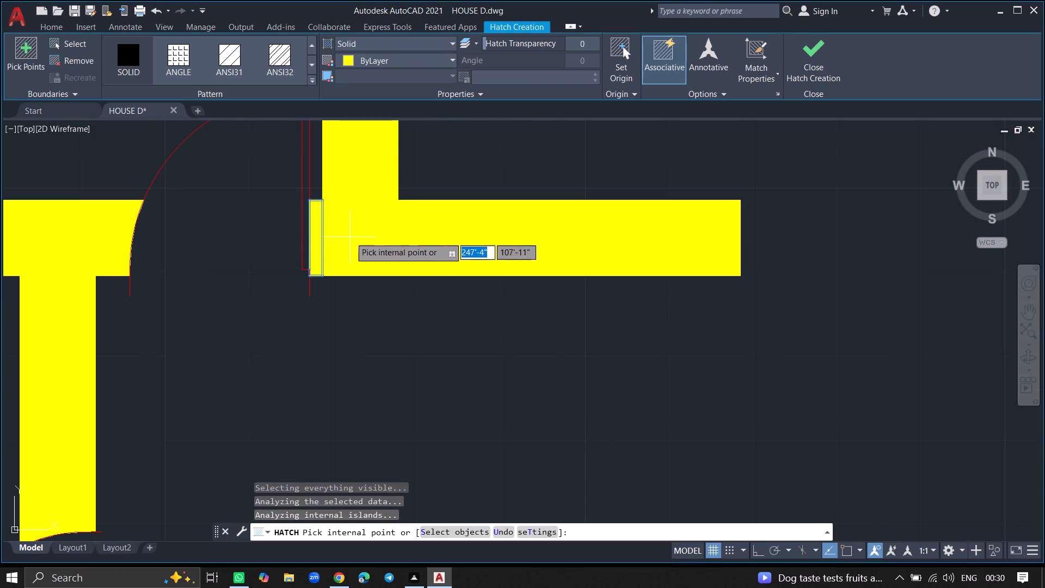
{"action": "scroll", "coordinate": [422, 237], "scroll_direction": "down", "scroll_amount": 5, "text": "ctrl"}
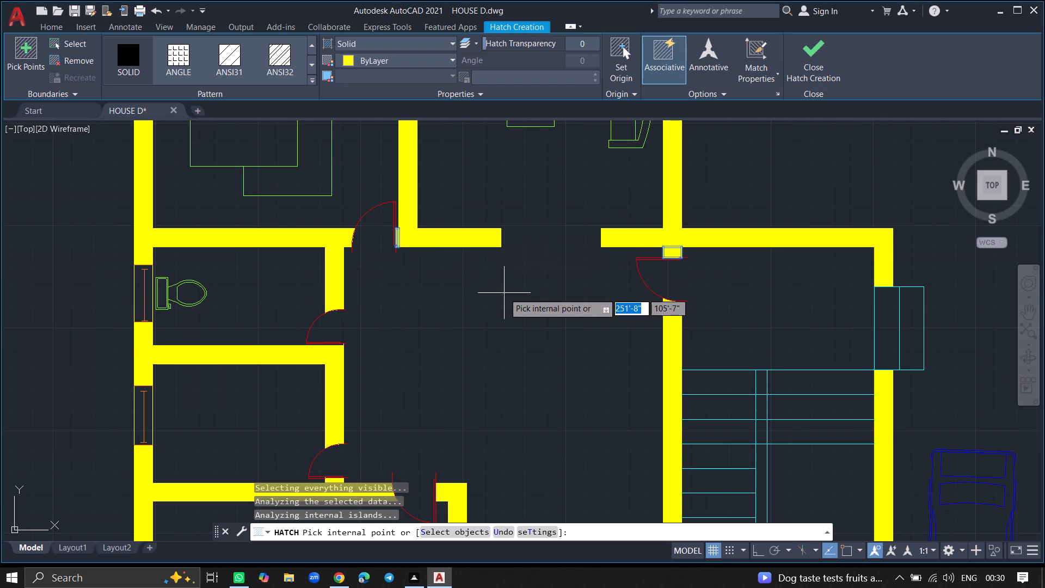
{"action": "scroll", "coordinate": [504, 293], "scroll_direction": "down", "scroll_amount": 3, "text": "ctrl"}
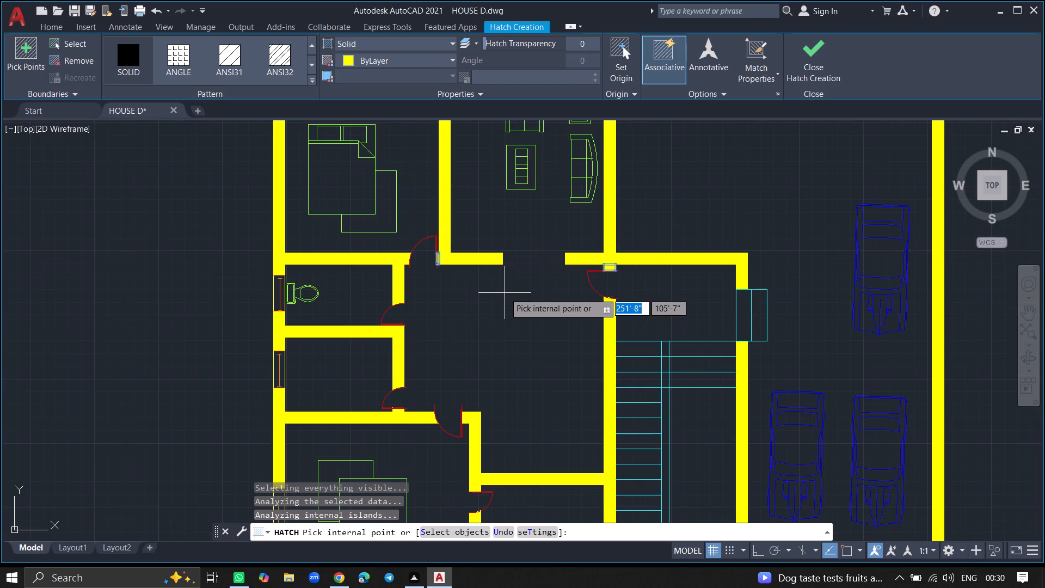
{"action": "left_click", "coordinate": [805, 89]}
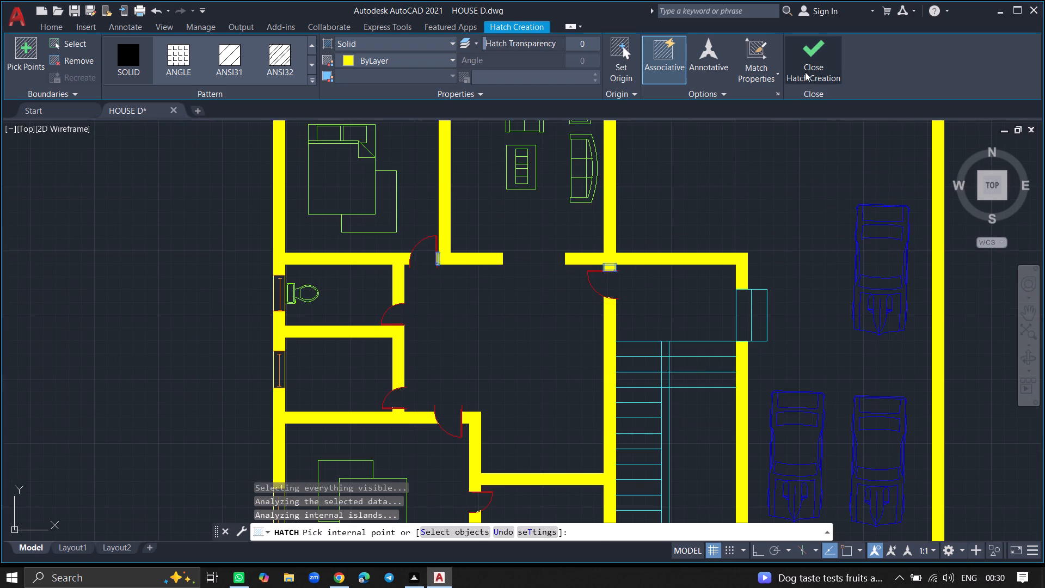
{"action": "left_click", "coordinate": [805, 72]}
Save the HOUSE D drawing.
{"action": "scroll", "coordinate": [748, 219], "scroll_direction": "down", "scroll_amount": 2, "text": "ctrl"}
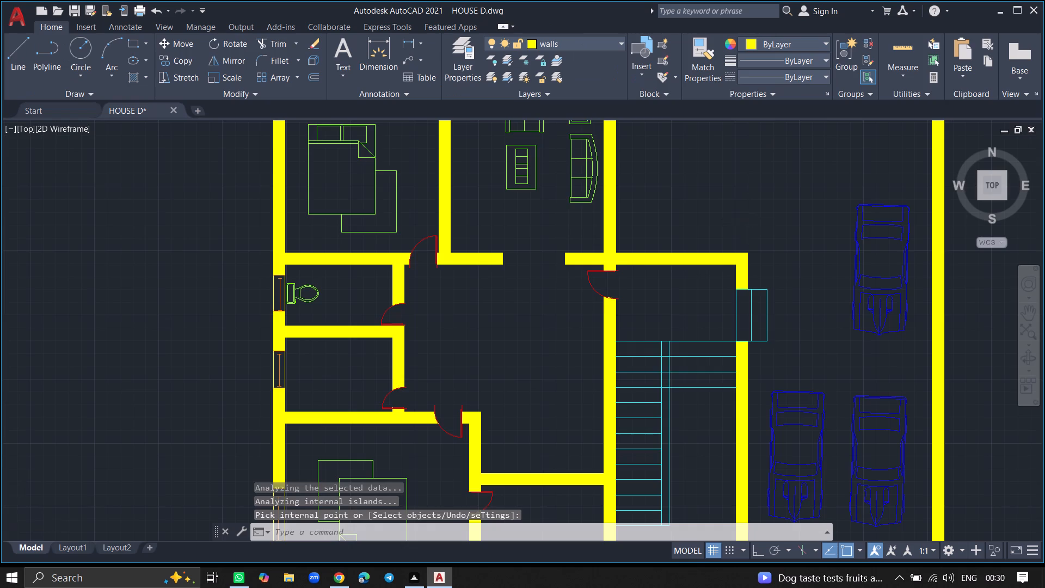
{"action": "scroll", "coordinate": [748, 219], "scroll_direction": "down", "scroll_amount": 1, "text": "ctrl"}
{"action": "scroll", "coordinate": [754, 190], "scroll_direction": "up", "scroll_amount": 5, "text": "ctrl"}
{"action": "scroll", "coordinate": [754, 190], "scroll_direction": "down", "scroll_amount": 3, "text": "ctrl"}
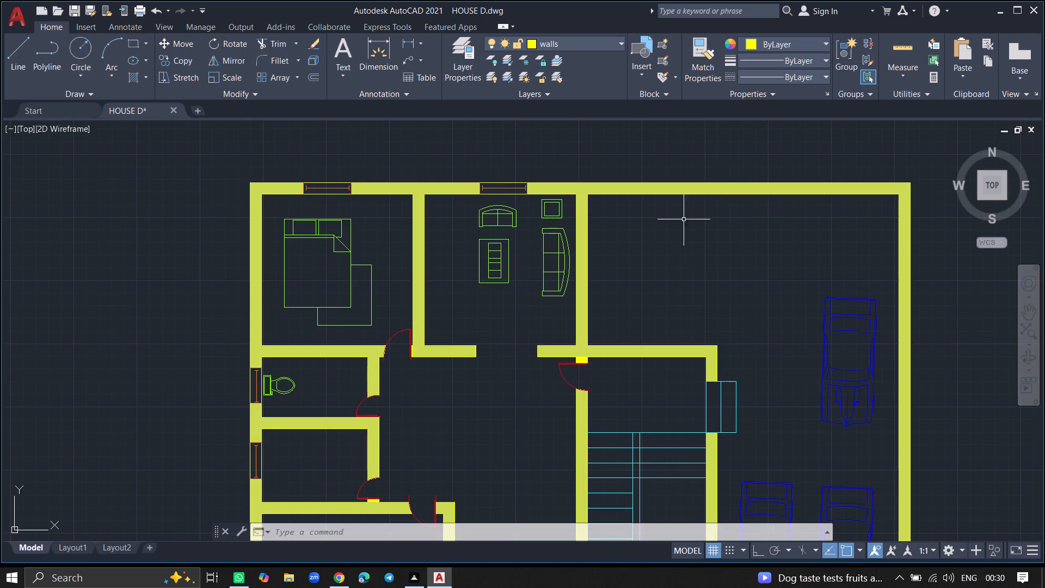
{"action": "scroll", "coordinate": [676, 231], "scroll_direction": "down", "scroll_amount": 3, "text": "ctrl"}
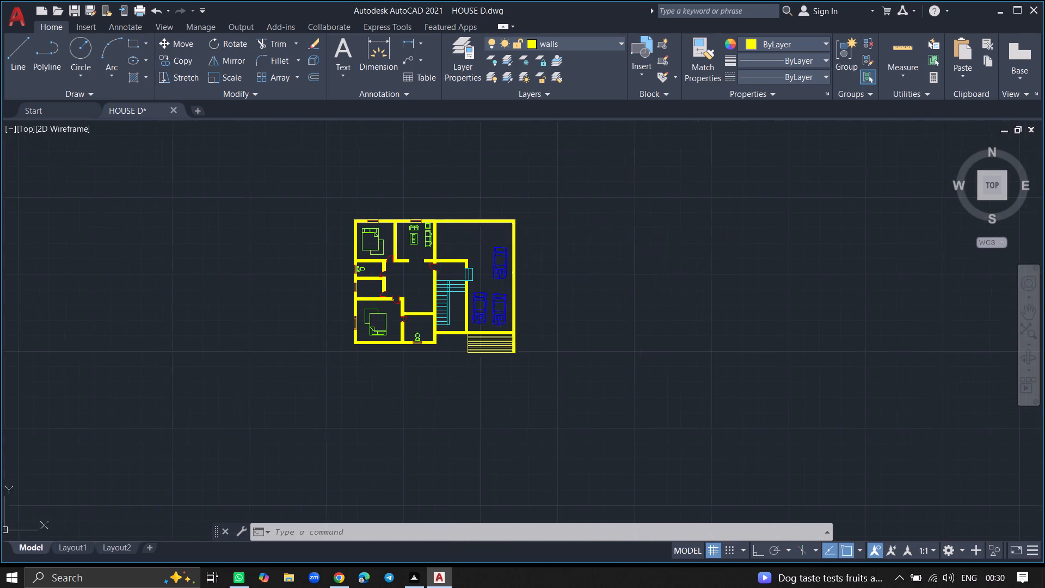
{"action": "scroll", "coordinate": [439, 304], "scroll_direction": "up", "scroll_amount": 3, "text": "ctrl"}
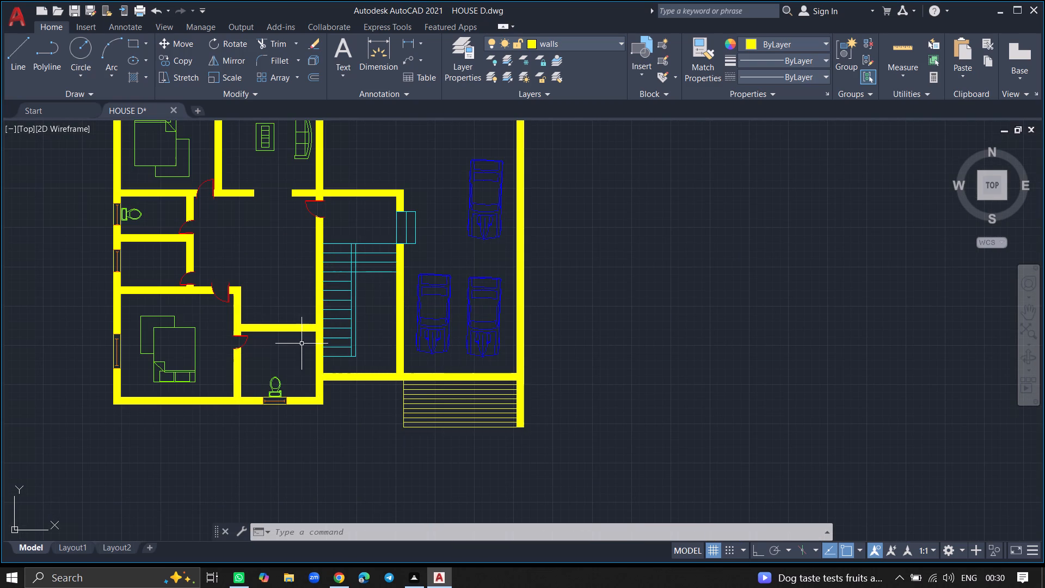
{"action": "key", "text": "ctrl+s"}
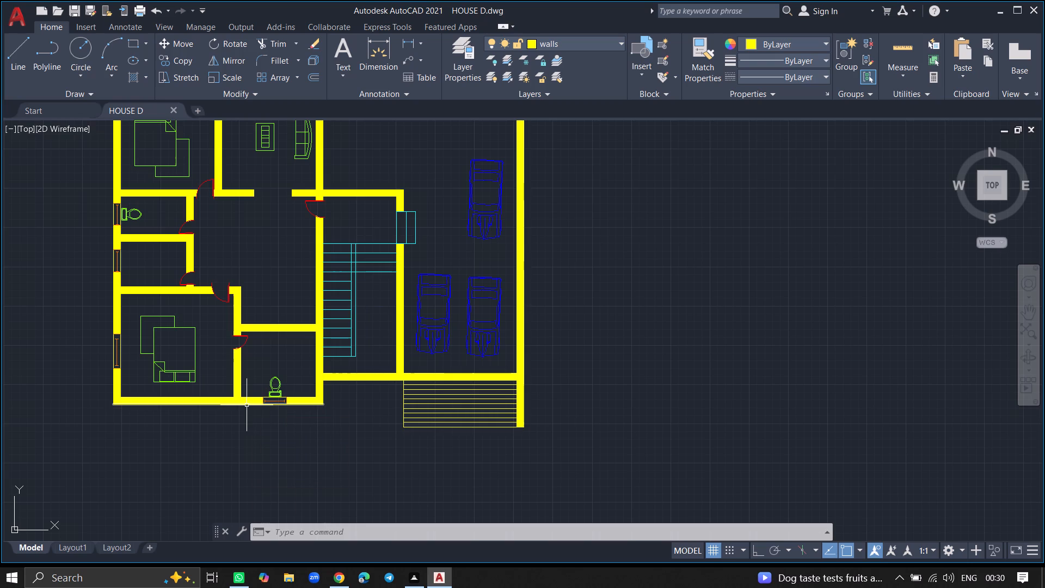
{"action": "key", "text": "ctrl+s"}
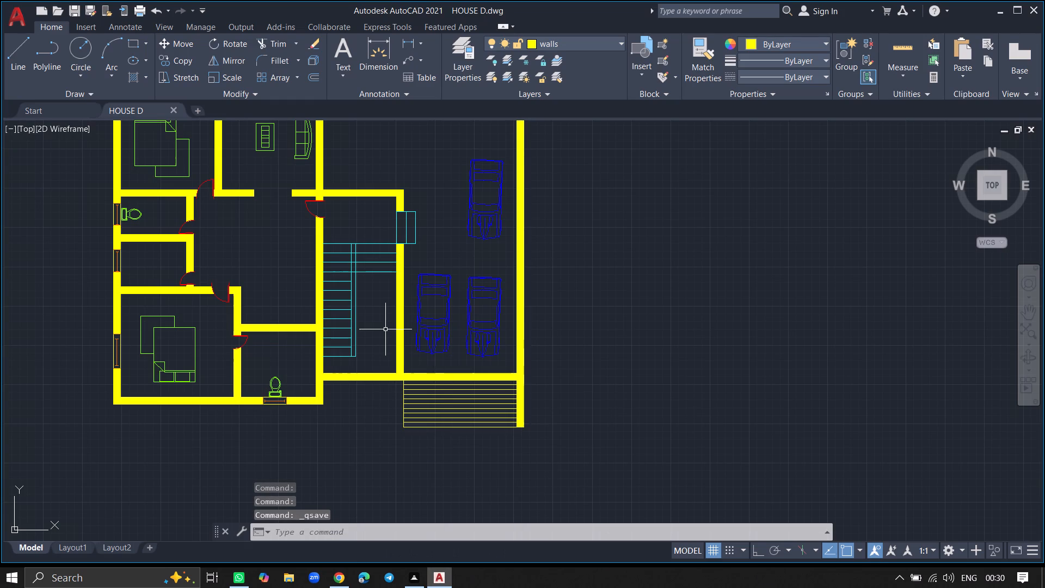
Hatch the L-shaped rugs beside the beds in the northwest and southwest bedrooms with a green ANSI32 pattern.
{"action": "scroll", "coordinate": [305, 279], "scroll_direction": "down", "scroll_amount": 2, "text": "ctrl"}
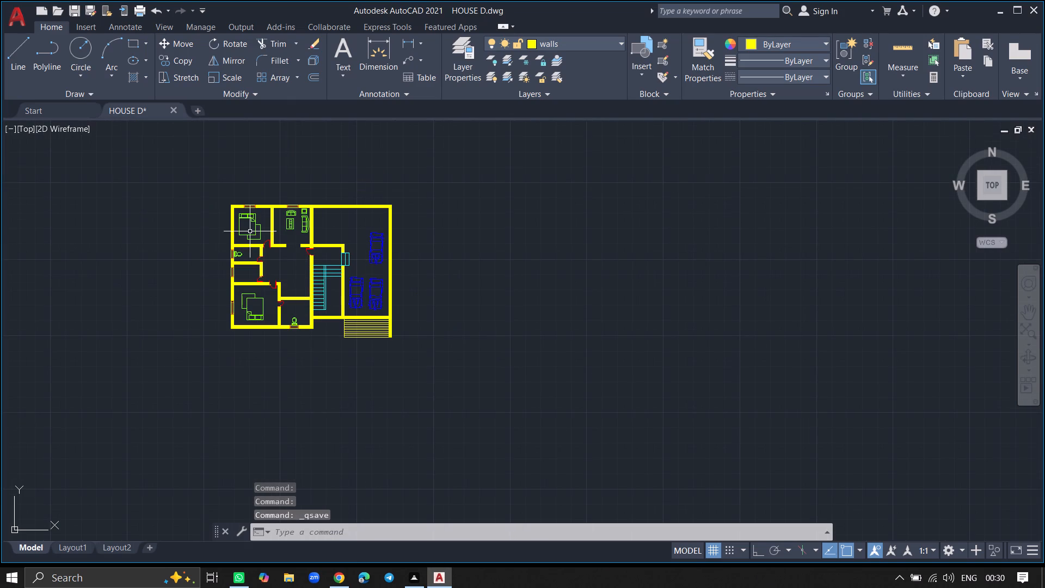
{"action": "scroll", "coordinate": [267, 237], "scroll_direction": "up", "scroll_amount": 3, "text": "ctrl"}
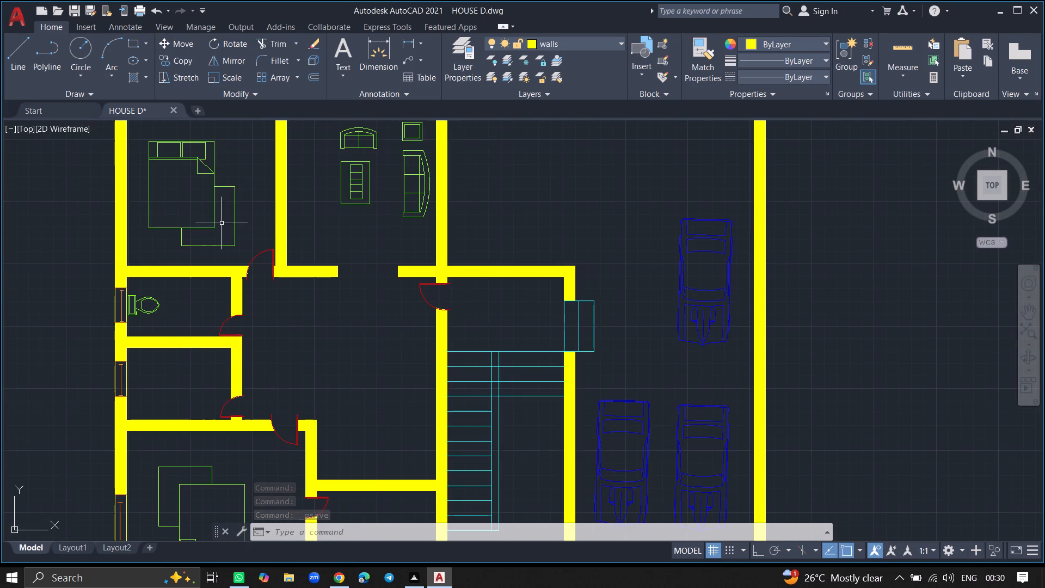
{"action": "key", "text": "h"}
{"action": "key", "text": "Return"}
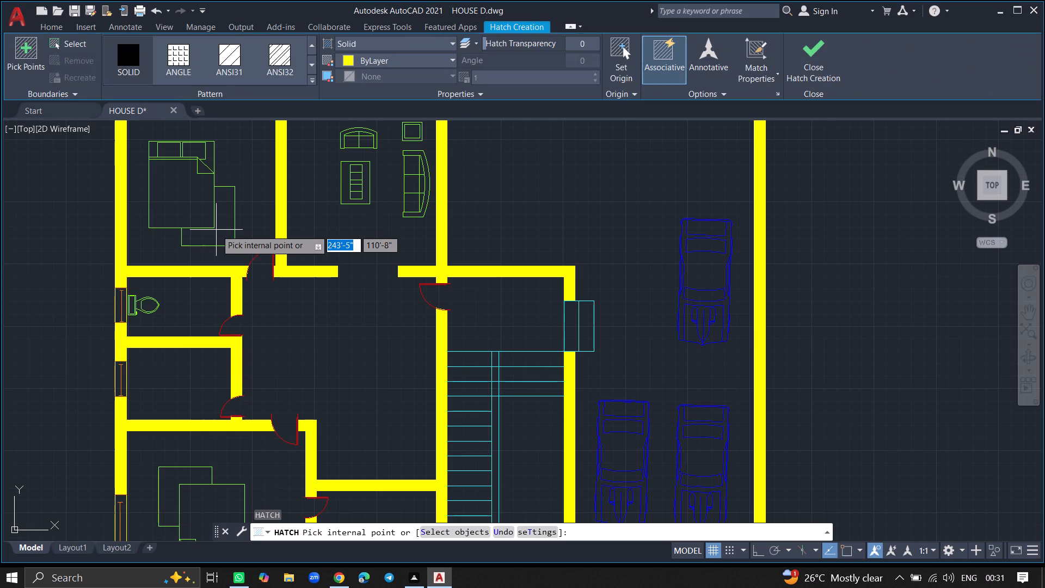
{"action": "left_click", "coordinate": [398, 59]}
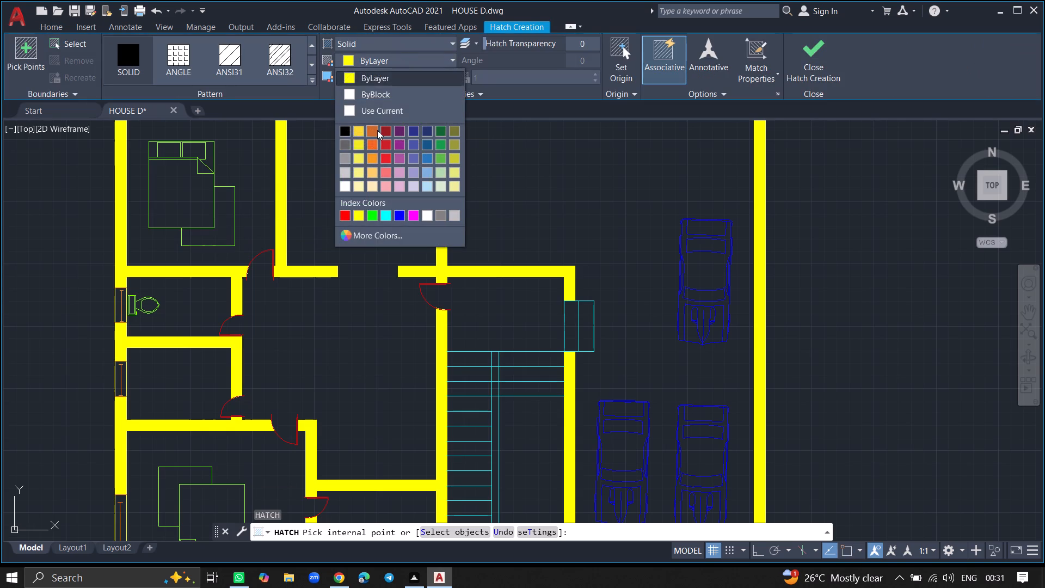
{"action": "left_click", "coordinate": [372, 216]}
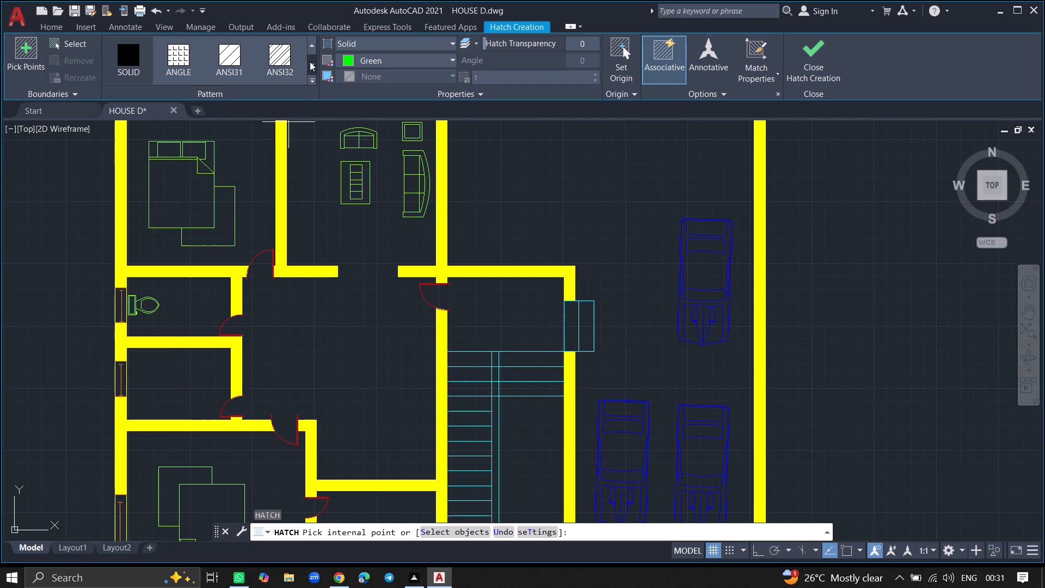
{"action": "left_click", "coordinate": [284, 59]}
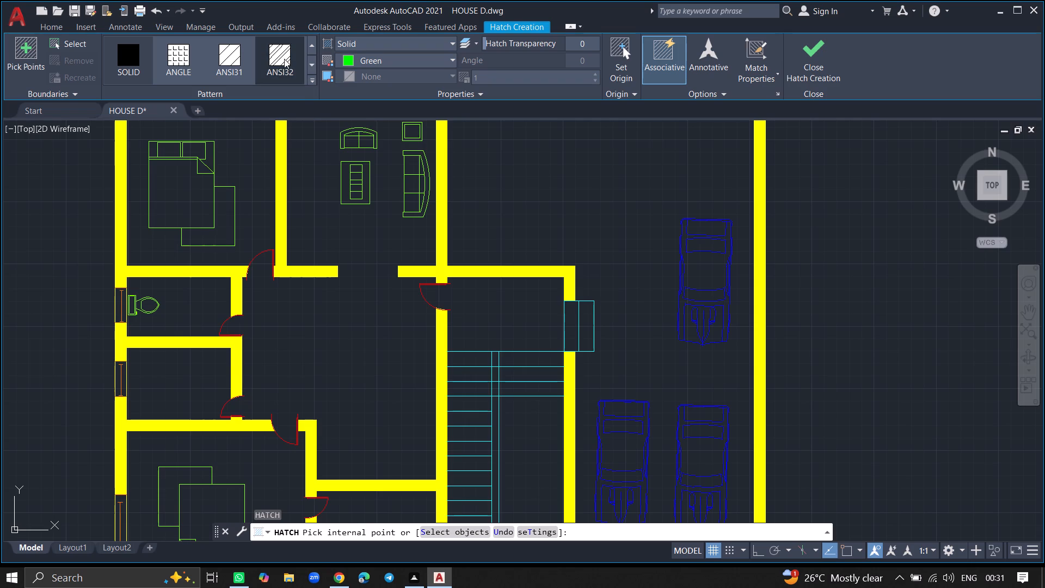
{"action": "left_click", "coordinate": [220, 209]}
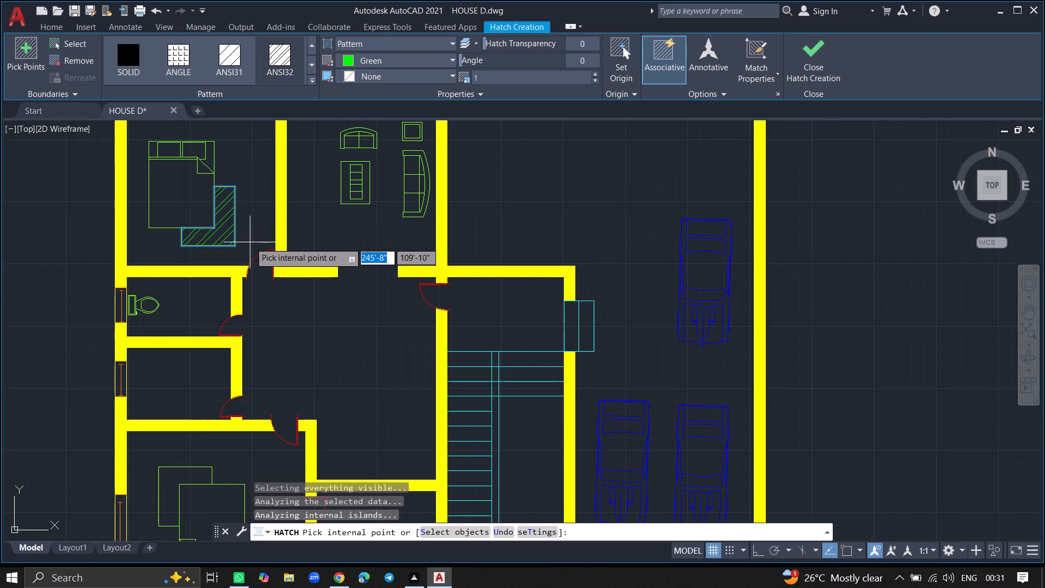
{"action": "scroll", "coordinate": [250, 242], "scroll_direction": "down", "scroll_amount": 2, "text": "ctrl"}
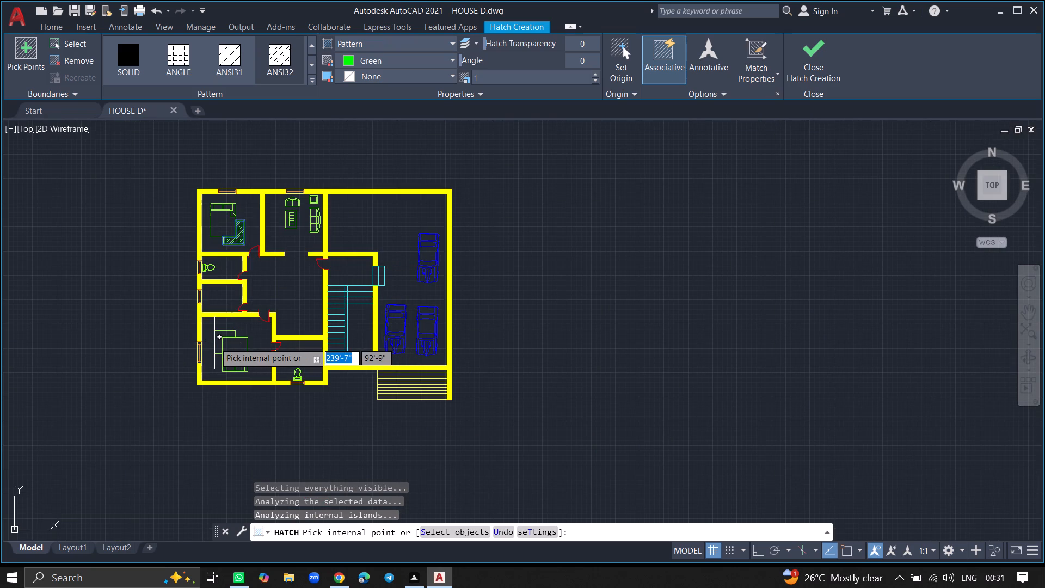
{"action": "scroll", "coordinate": [214, 342], "scroll_direction": "up", "scroll_amount": 5, "text": "ctrl"}
{"action": "left_click", "coordinate": [214, 342]}
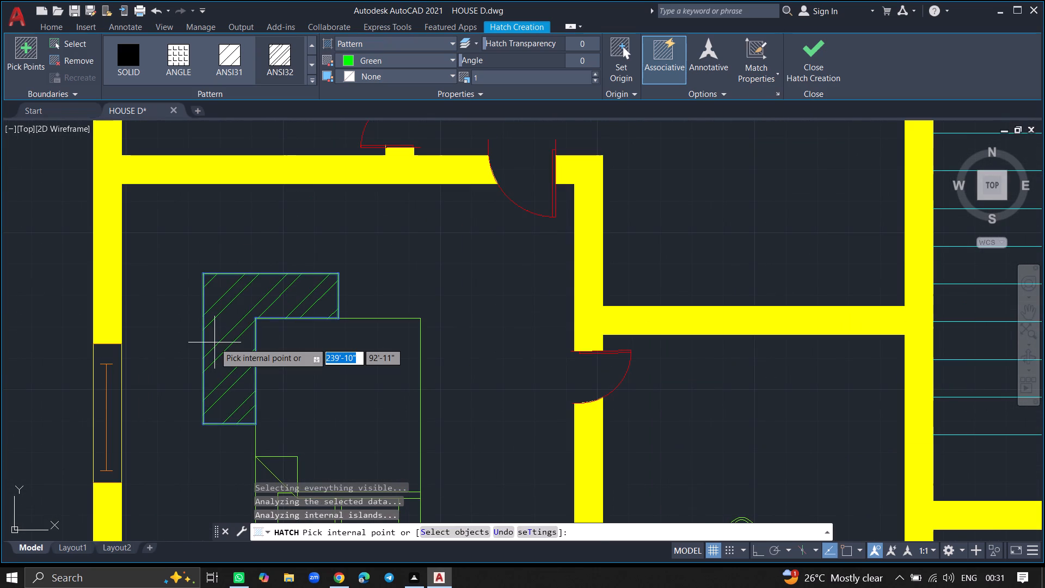
{"action": "key", "text": "Return"}
Save the drawing with the hatched bedroom rugs.
{"action": "scroll", "coordinate": [214, 342], "scroll_direction": "down", "scroll_amount": 5, "text": "ctrl"}
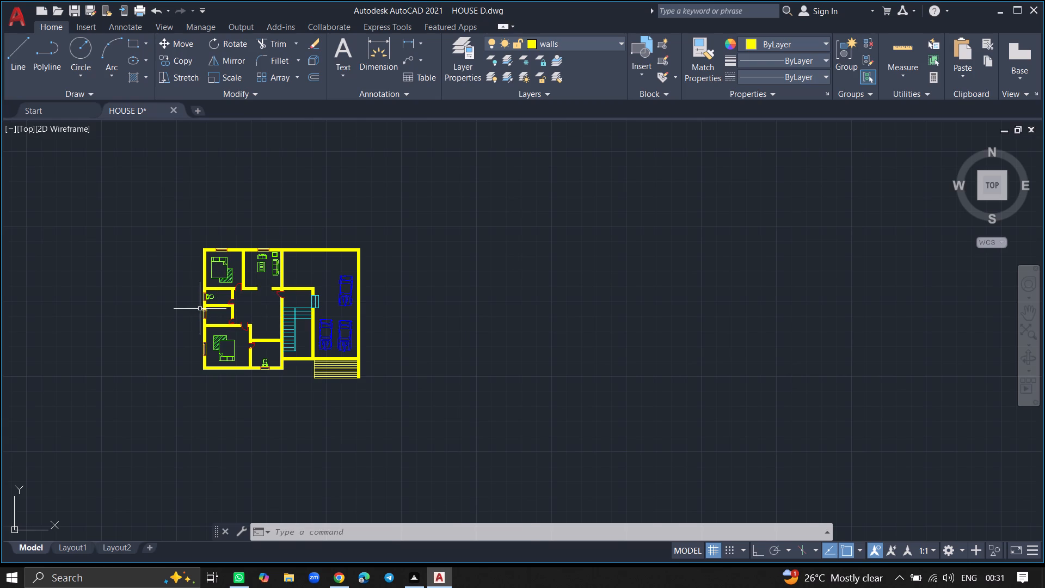
{"action": "scroll", "coordinate": [200, 309], "scroll_direction": "up", "scroll_amount": 3, "text": "ctrl"}
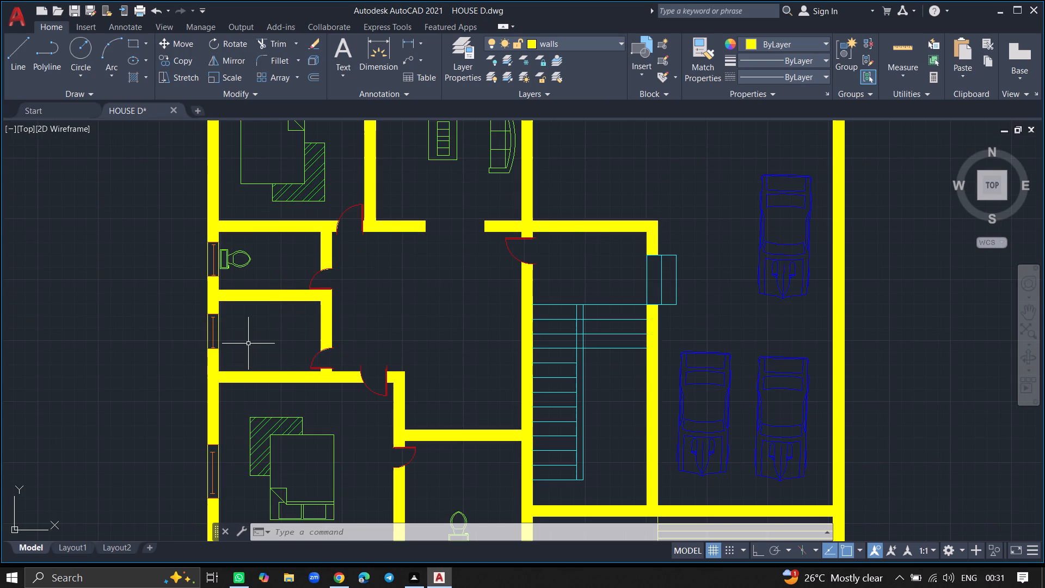
{"action": "key", "text": "ctrl+s"}
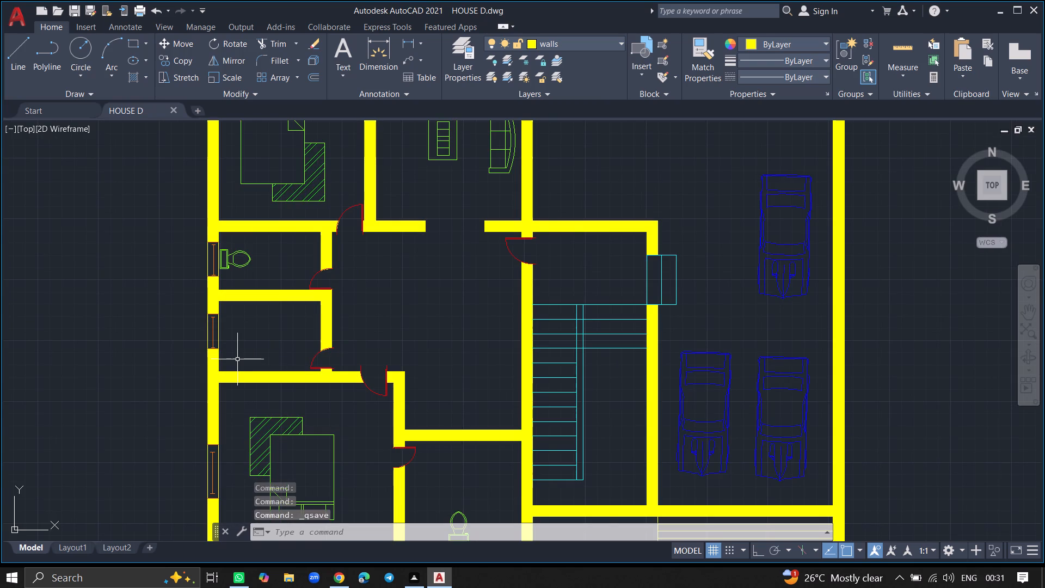
{"action": "key", "text": "ctrl+s"}
Insert the Dining Set - 36 x 72 in. block from the DesignCenter Home - Space Planner blocks into the drawing.
{"action": "key", "text": "ctrl+2"}
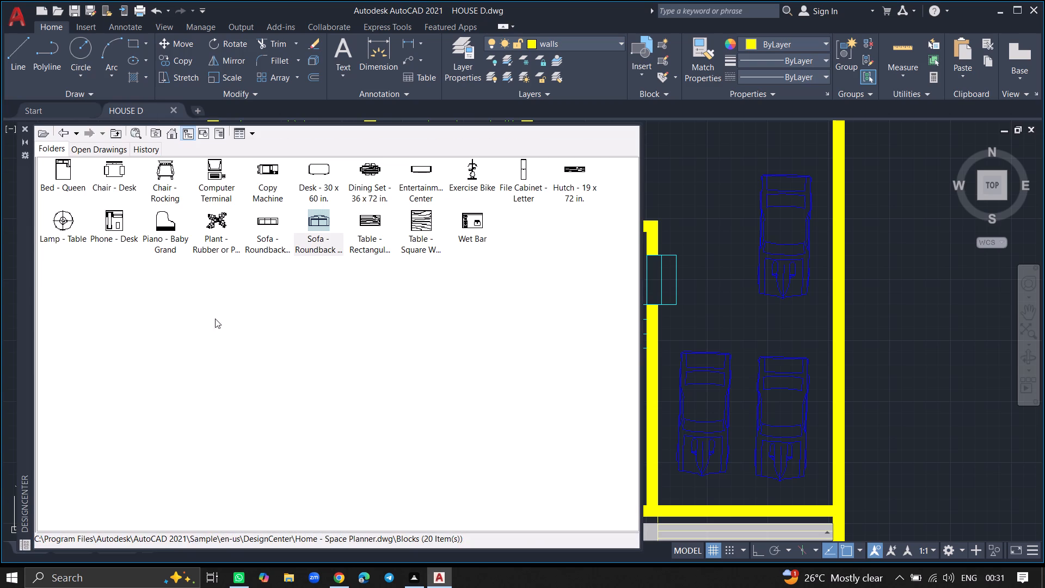
{"action": "left_click", "coordinate": [368, 167]}
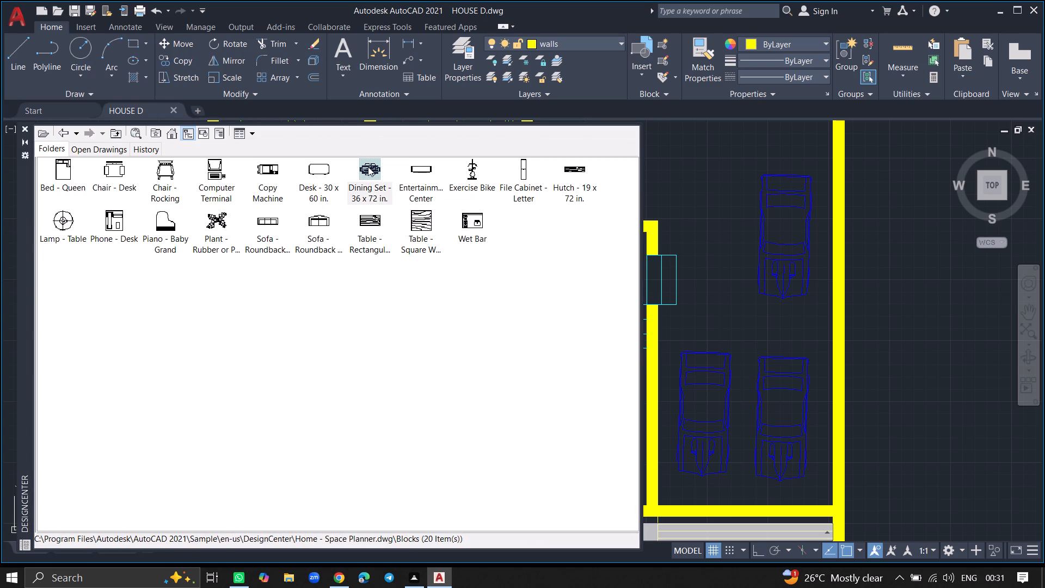
{"action": "left_click_drag", "start_coordinate": [368, 167], "coordinate": [815, 294]}
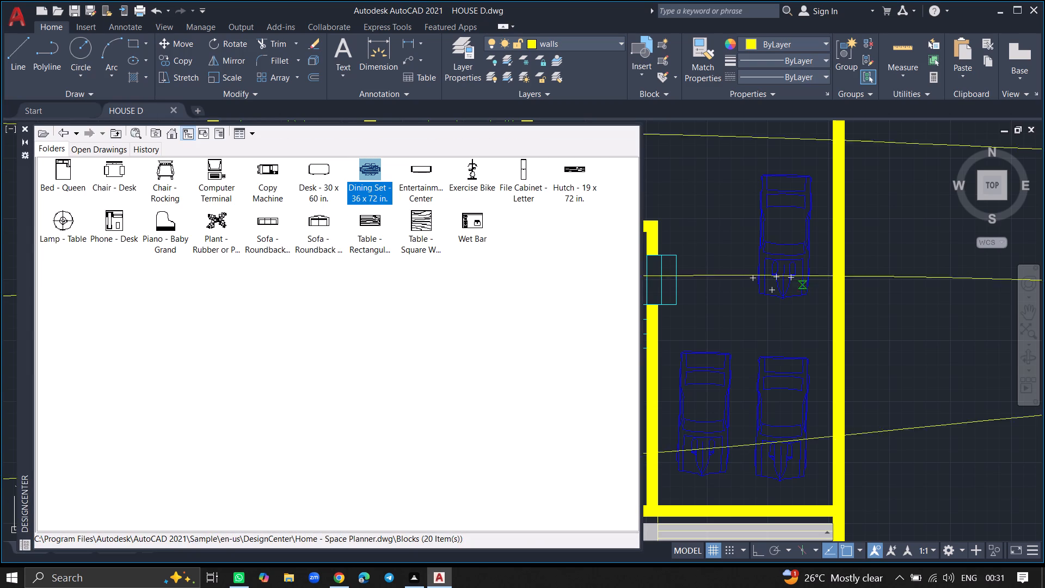
{"action": "left_click_drag", "start_coordinate": [815, 294], "coordinate": [819, 299]}
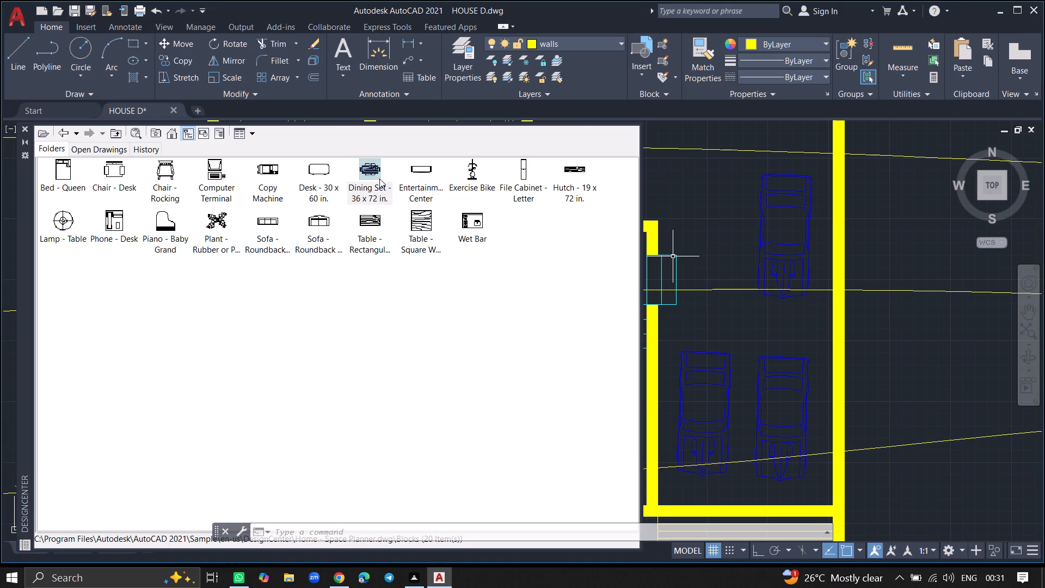
{"action": "left_click", "coordinate": [24, 126]}
Move the oversized dining set off the house plan to the empty area east of it.
{"action": "scroll", "coordinate": [80, 185], "scroll_direction": "down", "scroll_amount": 2, "text": "ctrl"}
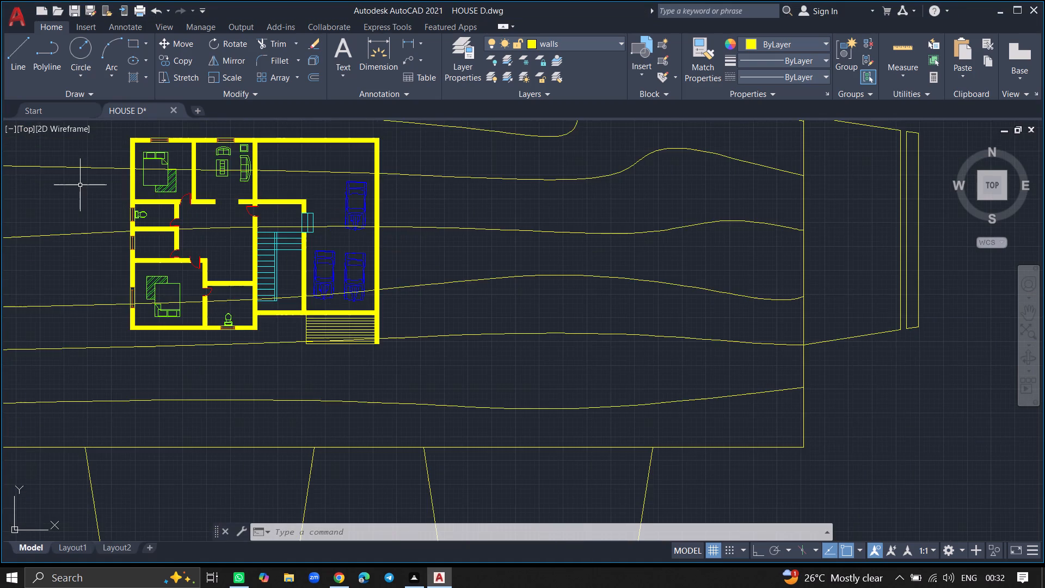
{"action": "scroll", "coordinate": [80, 185], "scroll_direction": "down", "scroll_amount": 4, "text": "ctrl"}
{"action": "left_click", "coordinate": [53, 180]}
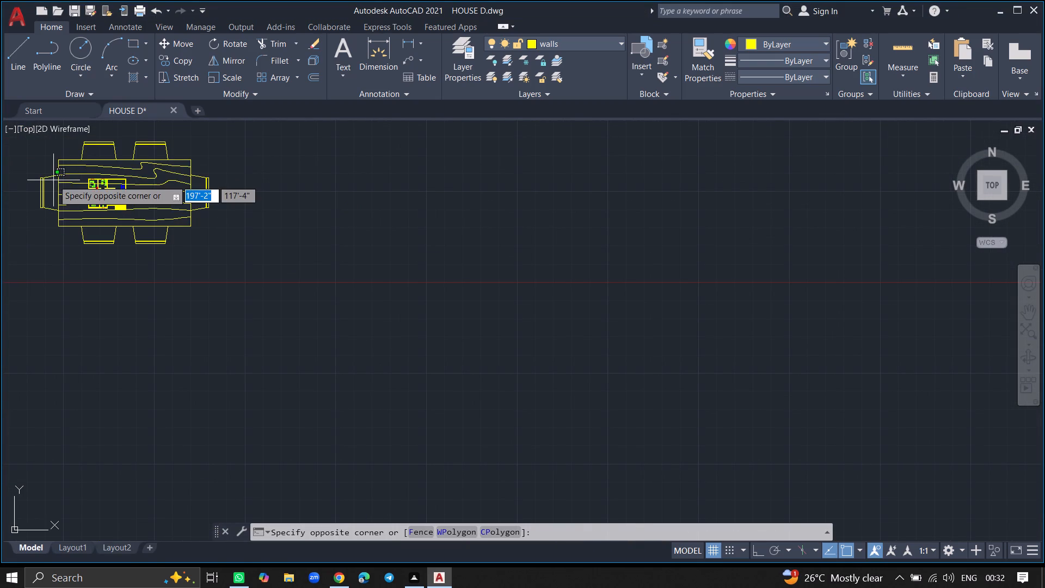
{"action": "left_click", "coordinate": [165, 275]}
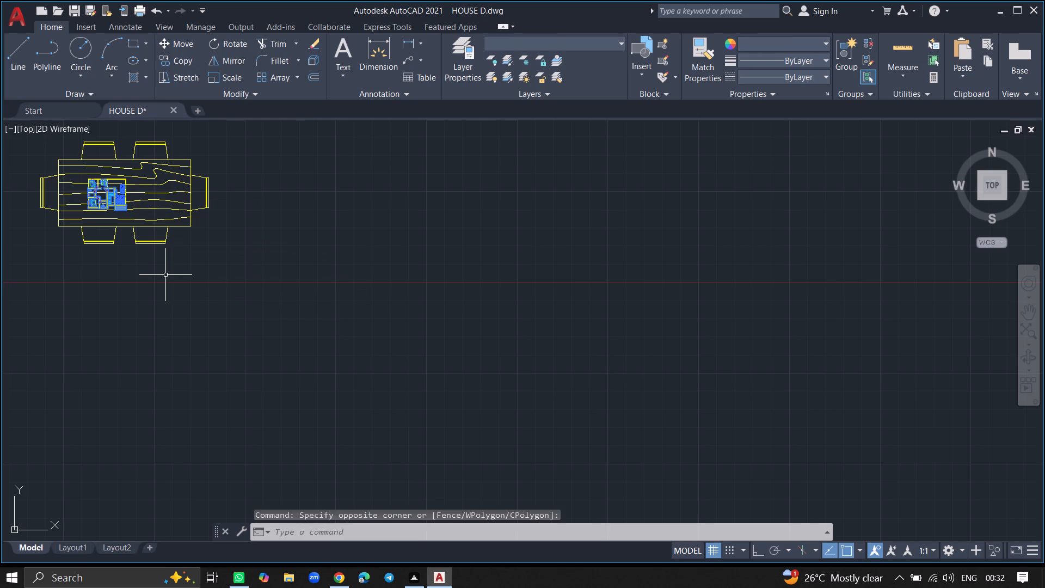
{"action": "key", "text": "Escape"}
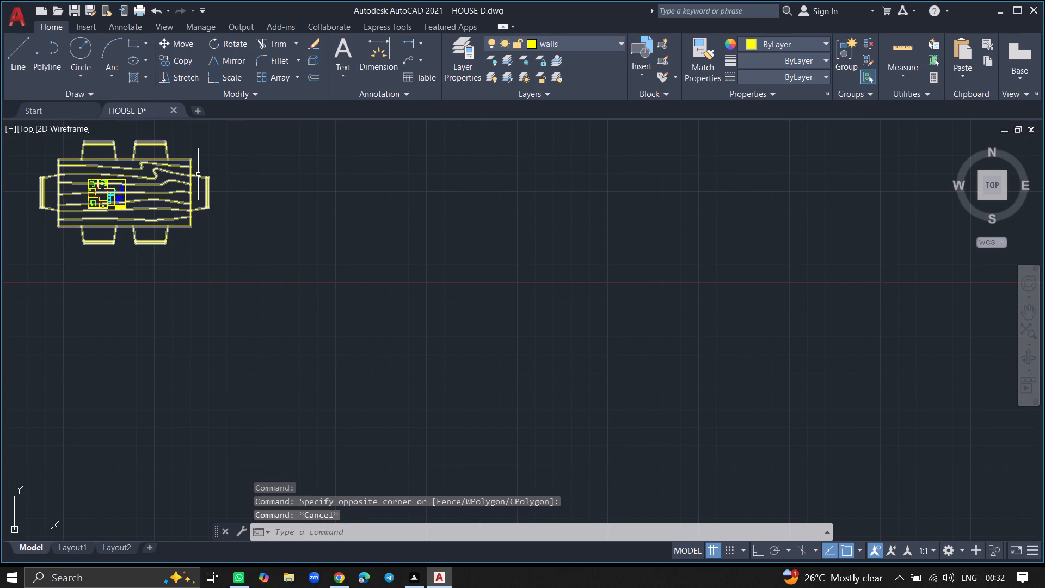
{"action": "left_click", "coordinate": [198, 174]}
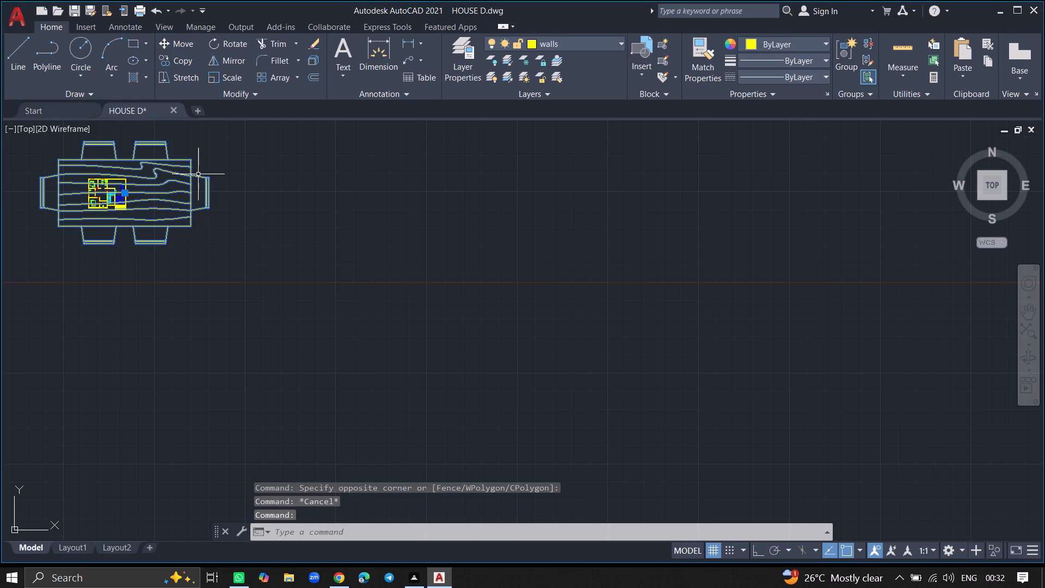
{"action": "type", "text": "MOVE"}
{"action": "key", "text": "Return"}
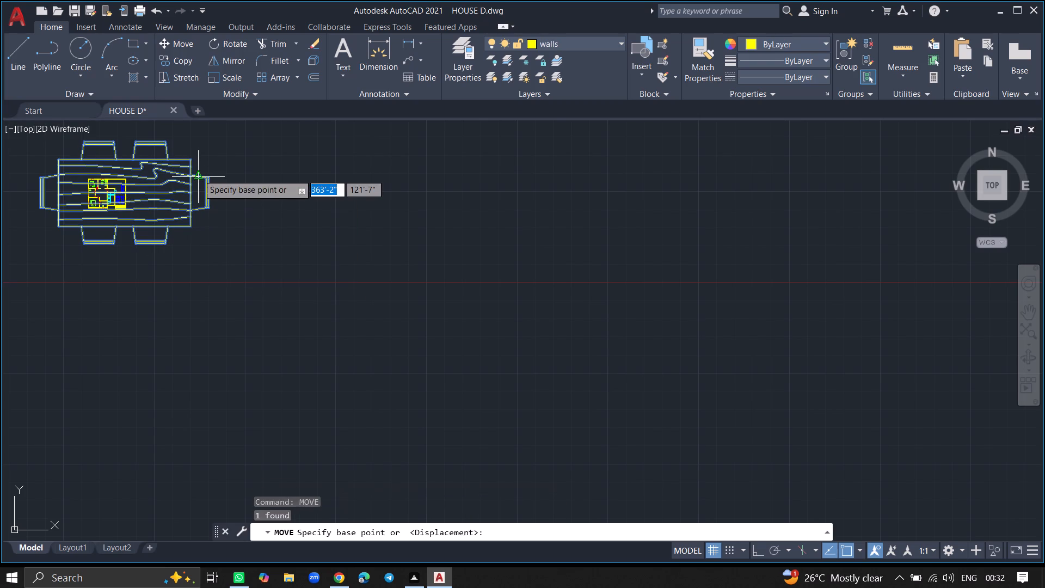
{"action": "left_click", "coordinate": [198, 174]}
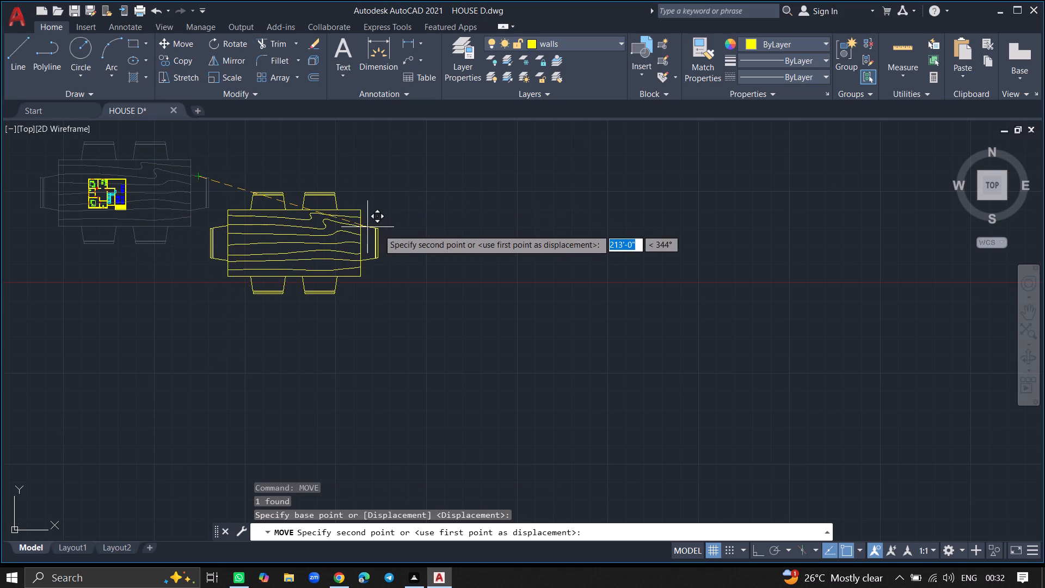
{"action": "left_click", "coordinate": [378, 229]}
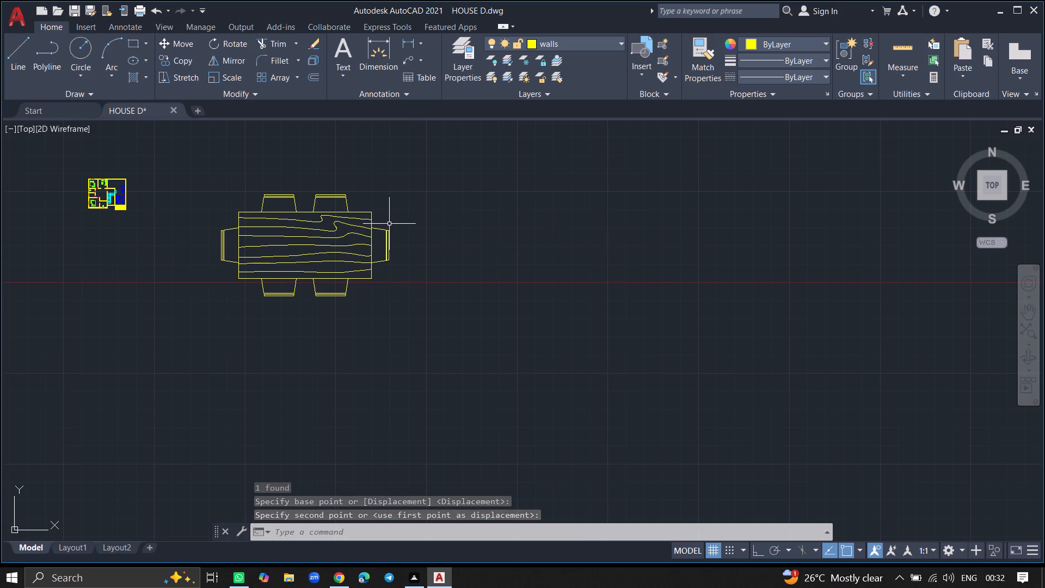
Scale the dining set down freehand from a base point on the tabletop's upper wood-grain line.
{"action": "left_click", "coordinate": [355, 218]}
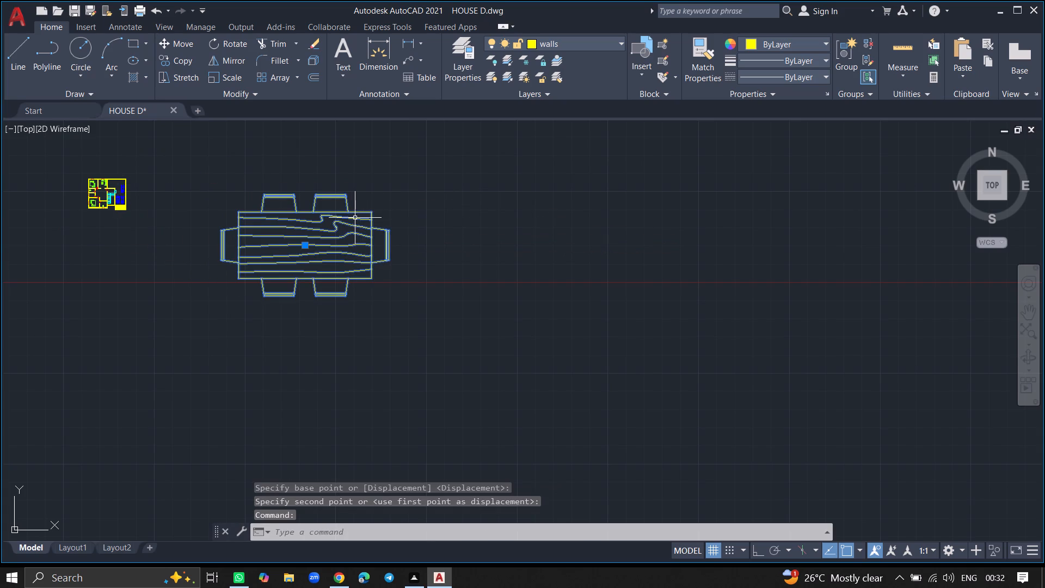
{"action": "type", "text": "SC"}
{"action": "key", "text": "Return"}
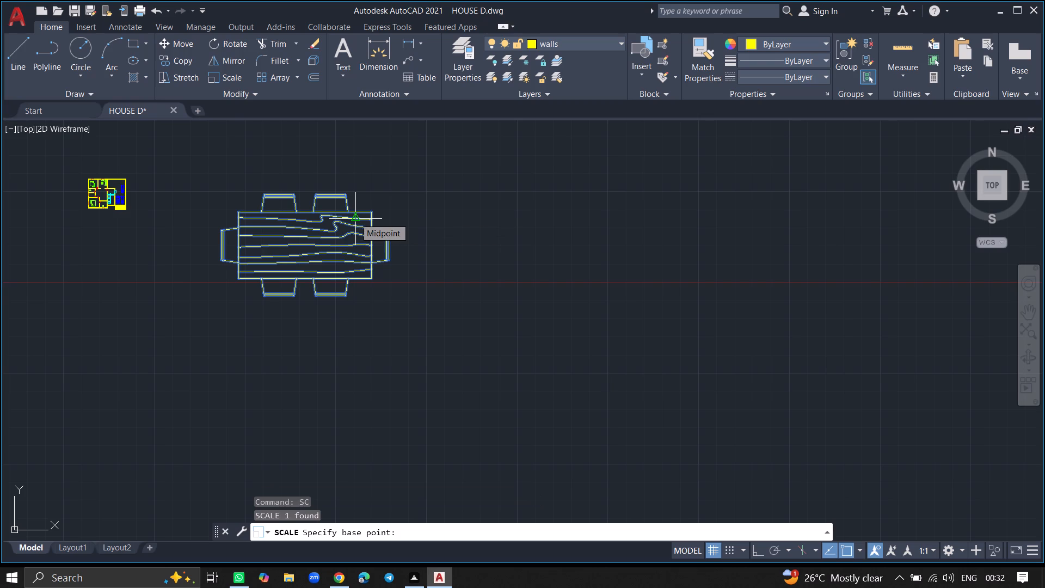
{"action": "left_click", "coordinate": [355, 218]}
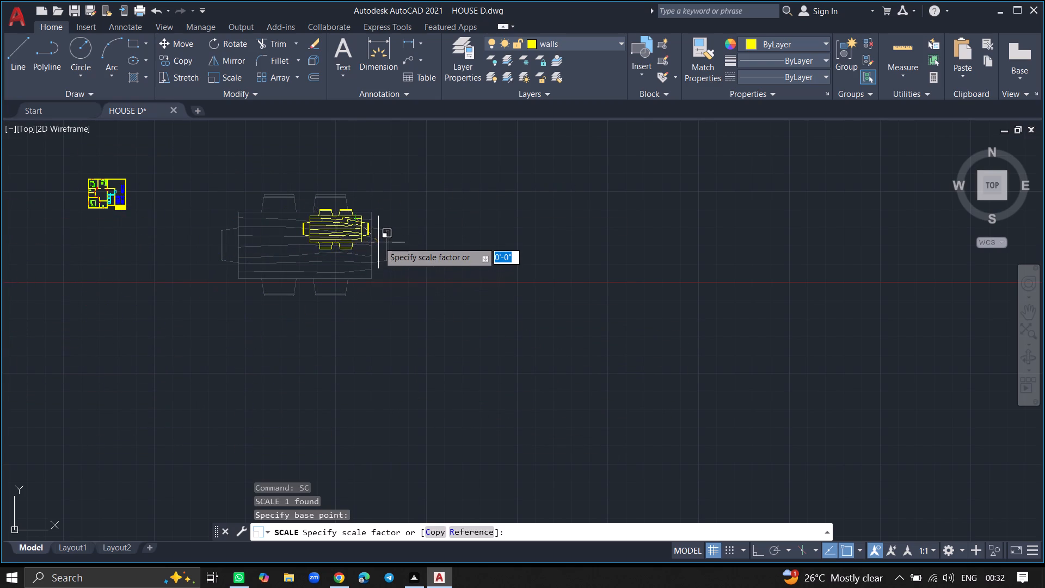
{"action": "left_click", "coordinate": [405, 235]}
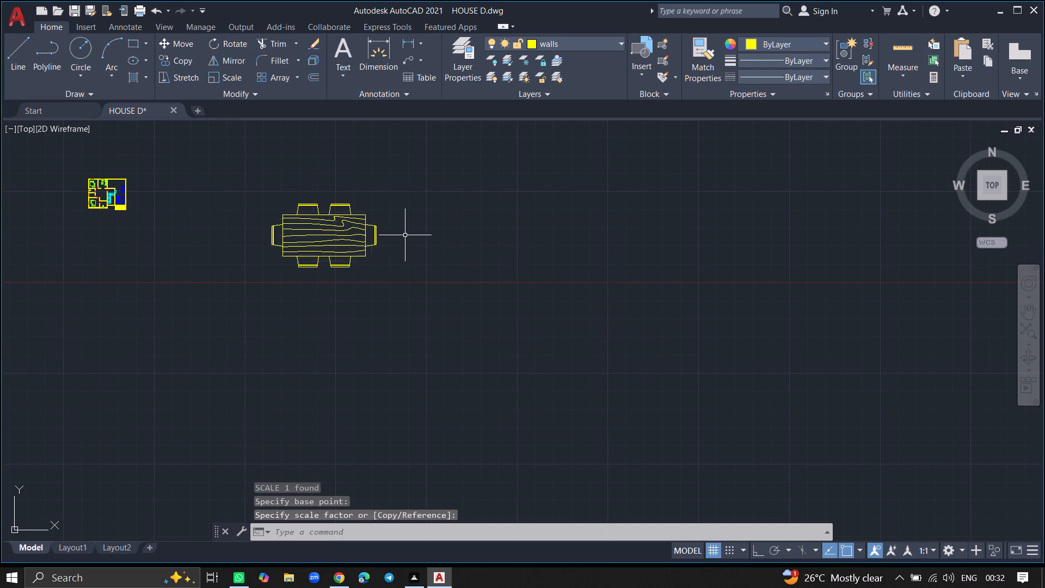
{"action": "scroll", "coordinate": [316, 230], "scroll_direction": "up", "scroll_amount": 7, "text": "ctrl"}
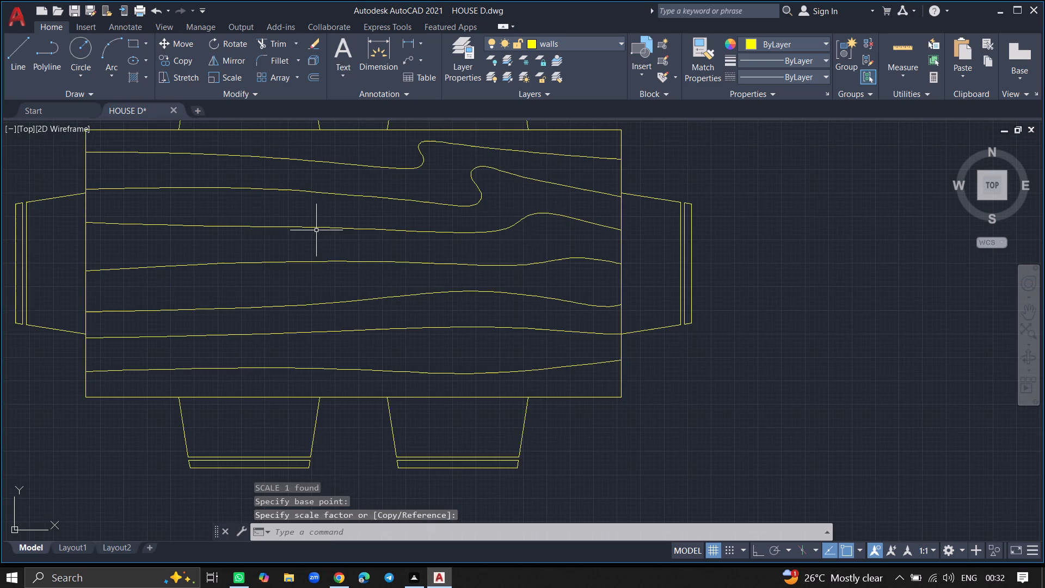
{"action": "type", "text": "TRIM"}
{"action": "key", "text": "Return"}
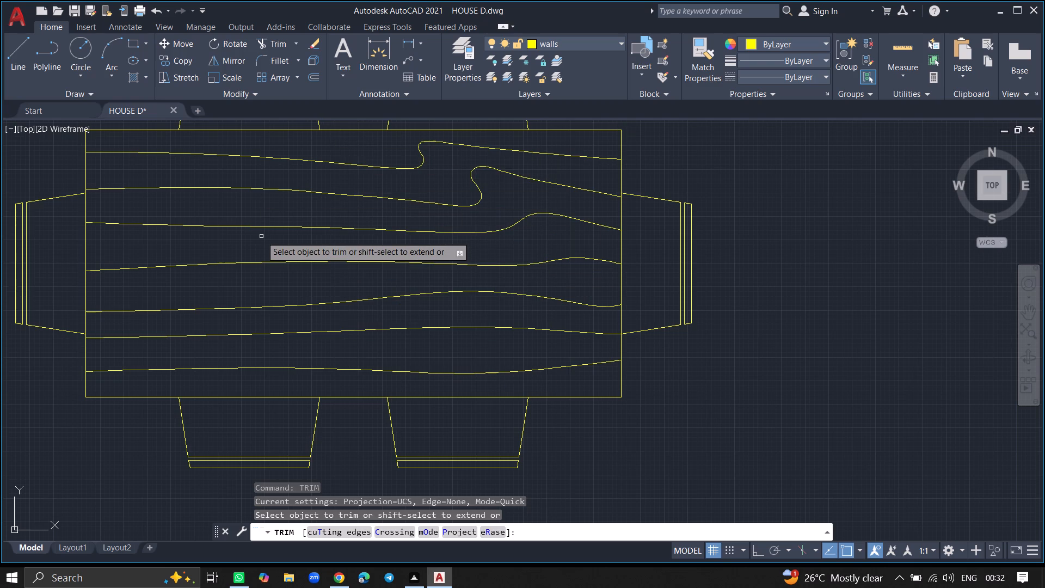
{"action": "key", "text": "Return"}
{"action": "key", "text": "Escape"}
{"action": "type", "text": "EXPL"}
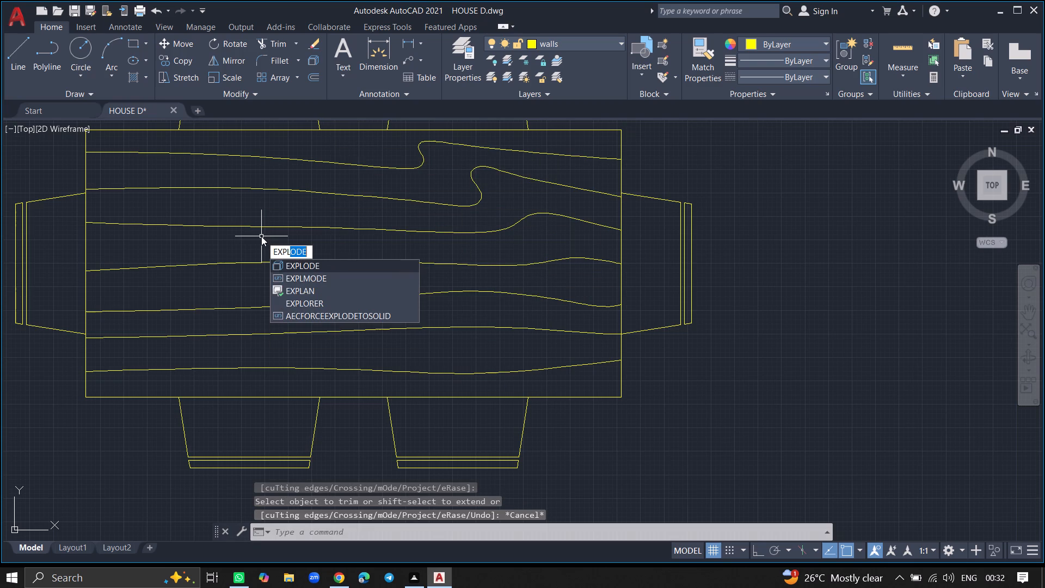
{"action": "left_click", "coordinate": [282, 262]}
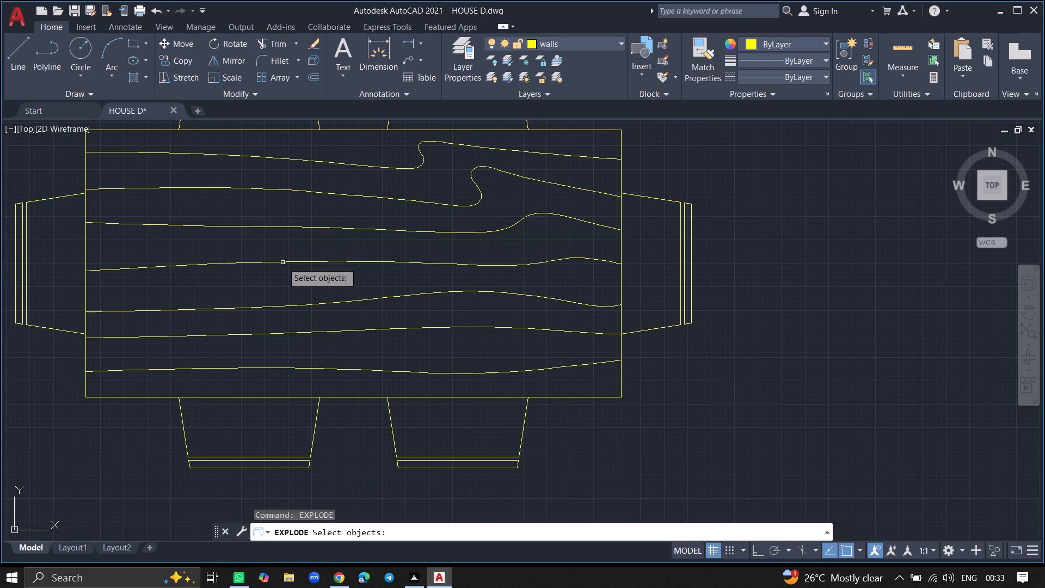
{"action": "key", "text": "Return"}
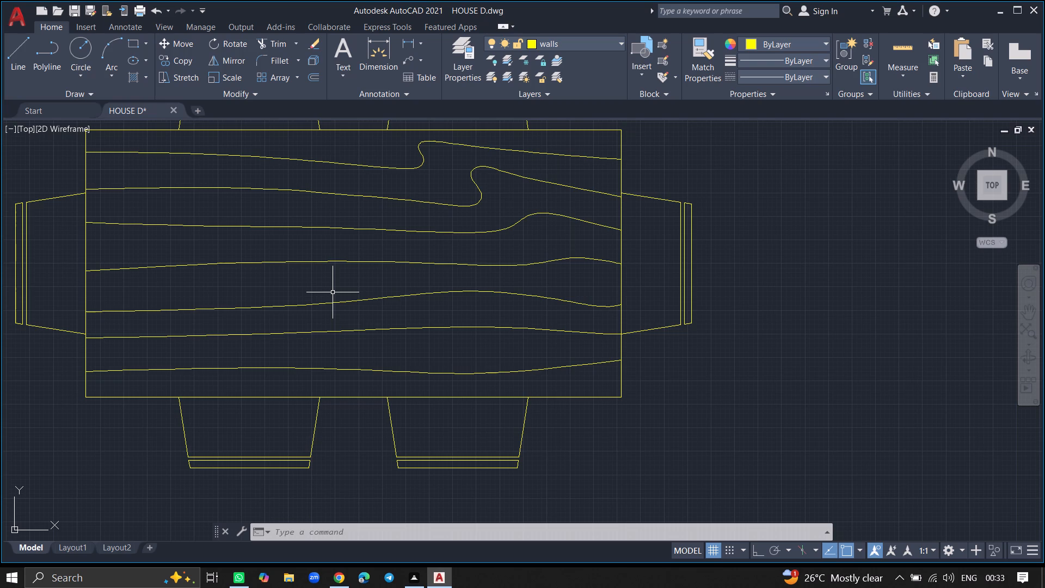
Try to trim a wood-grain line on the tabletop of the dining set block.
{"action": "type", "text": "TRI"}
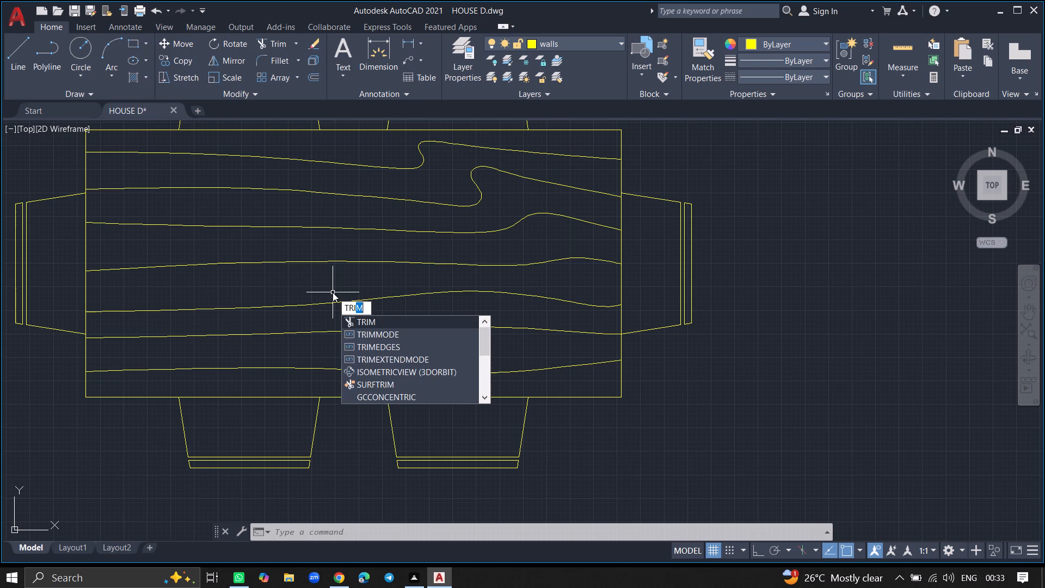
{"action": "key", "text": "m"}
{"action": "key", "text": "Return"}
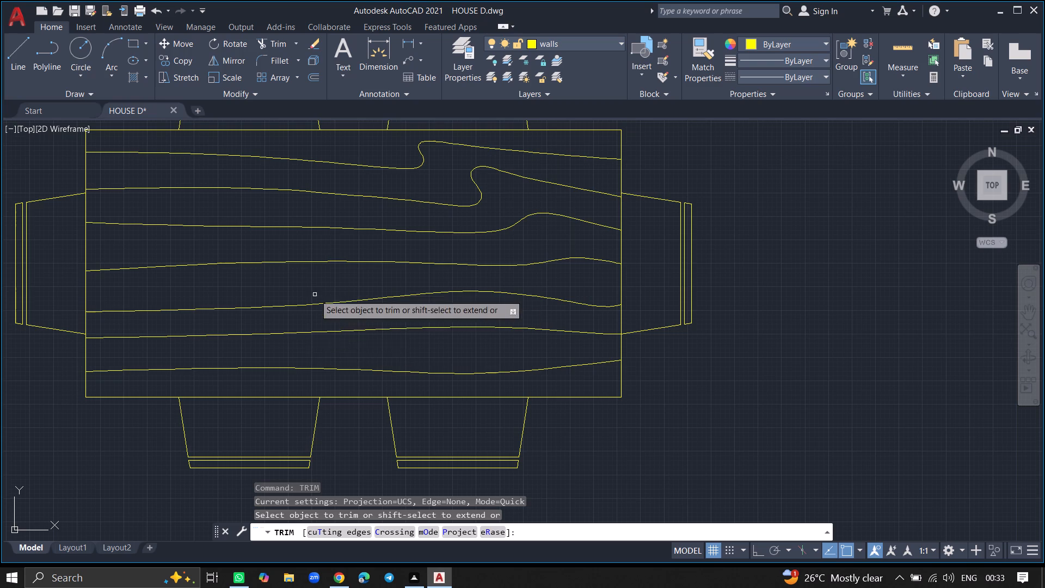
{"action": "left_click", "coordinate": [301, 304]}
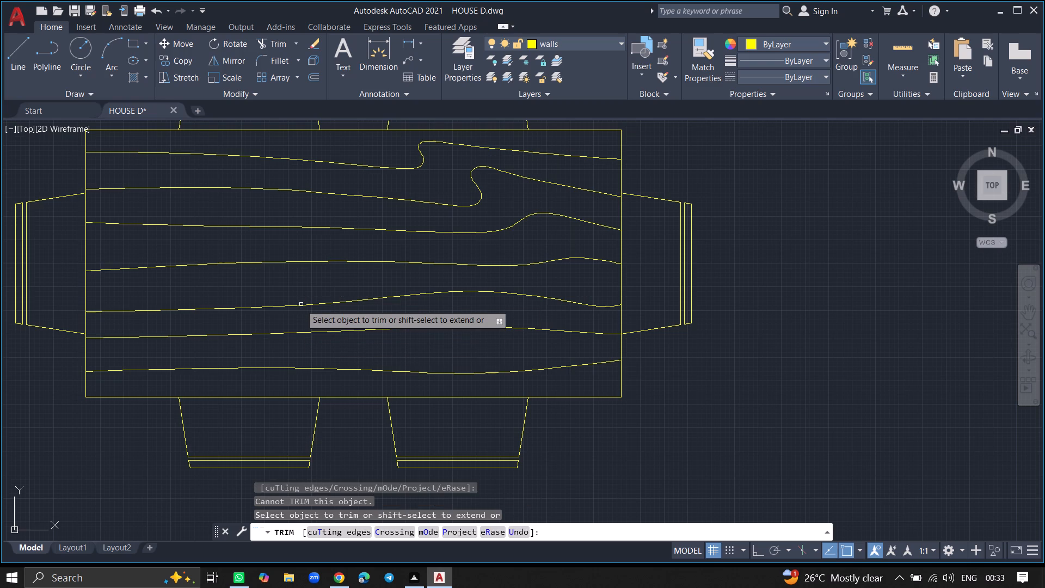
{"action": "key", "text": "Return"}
Explode the dining set block into separate objects.
{"action": "type", "text": "EXPL"}
{"action": "left_click", "coordinate": [344, 333]}
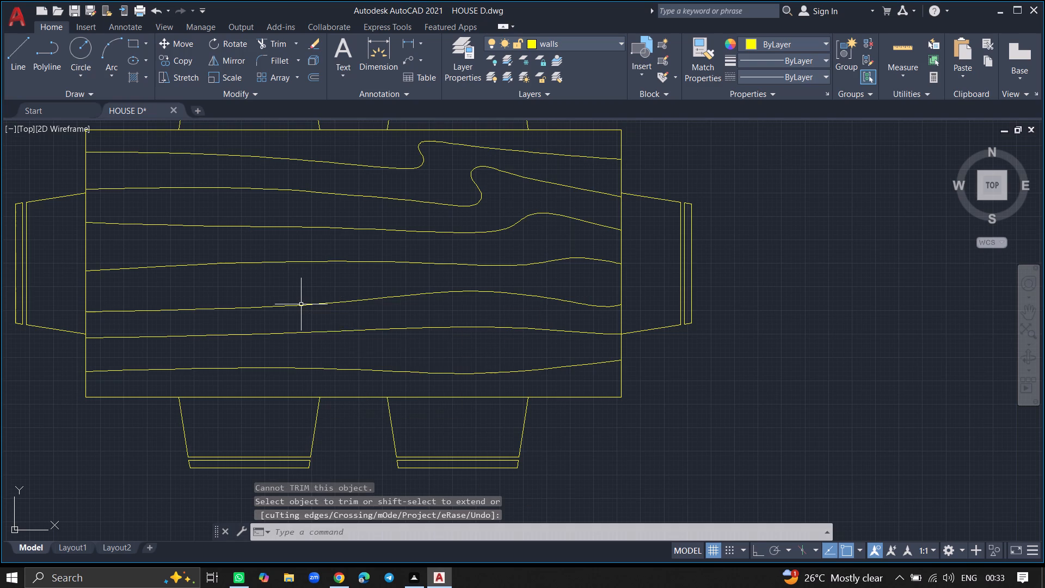
{"action": "left_click", "coordinate": [343, 332]}
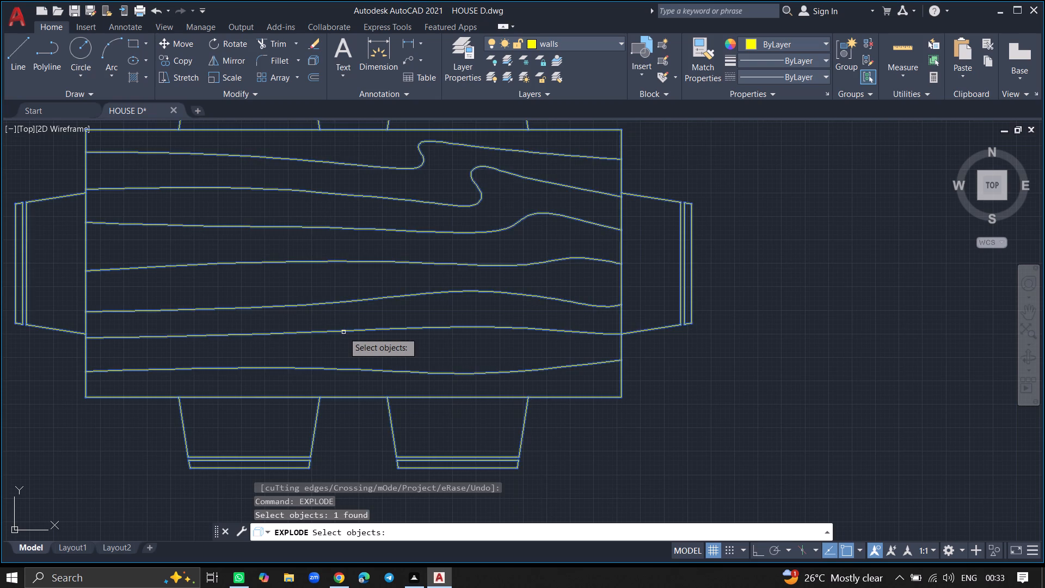
{"action": "key", "text": "Return"}
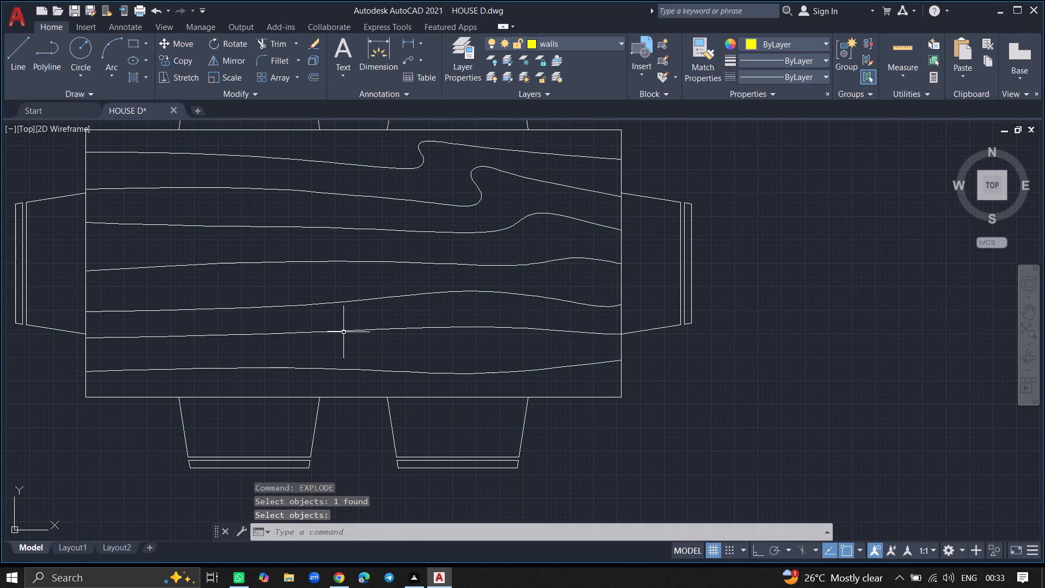
Trim away the entire middle wood-grain line of the tabletop, the fourth from its upper edge, segment by segment.
{"action": "type", "text": "TRIM"}
{"action": "key", "text": "Return"}
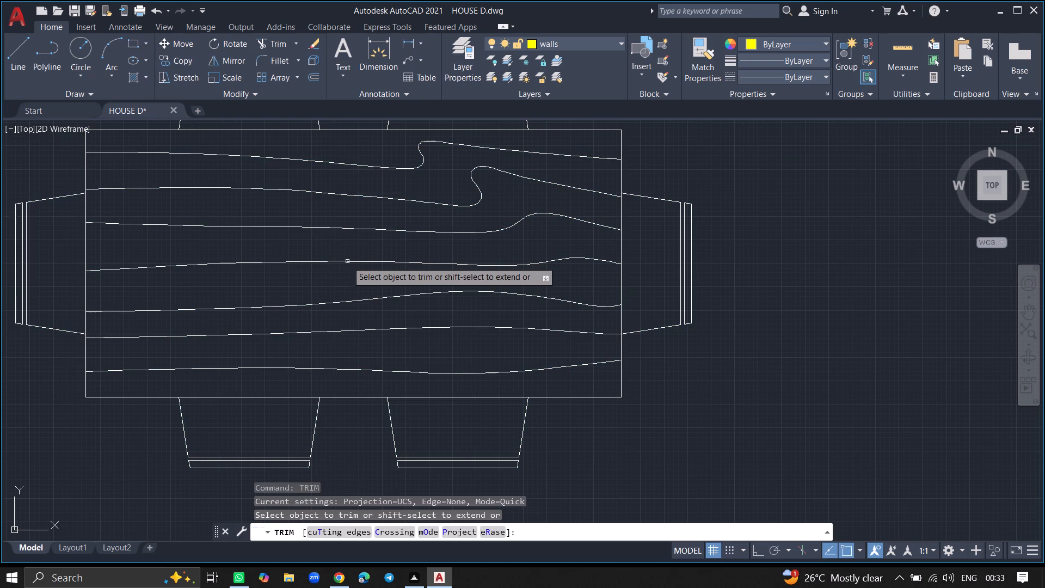
{"action": "left_click", "coordinate": [348, 263]}
{"action": "left_click", "coordinate": [334, 263]}
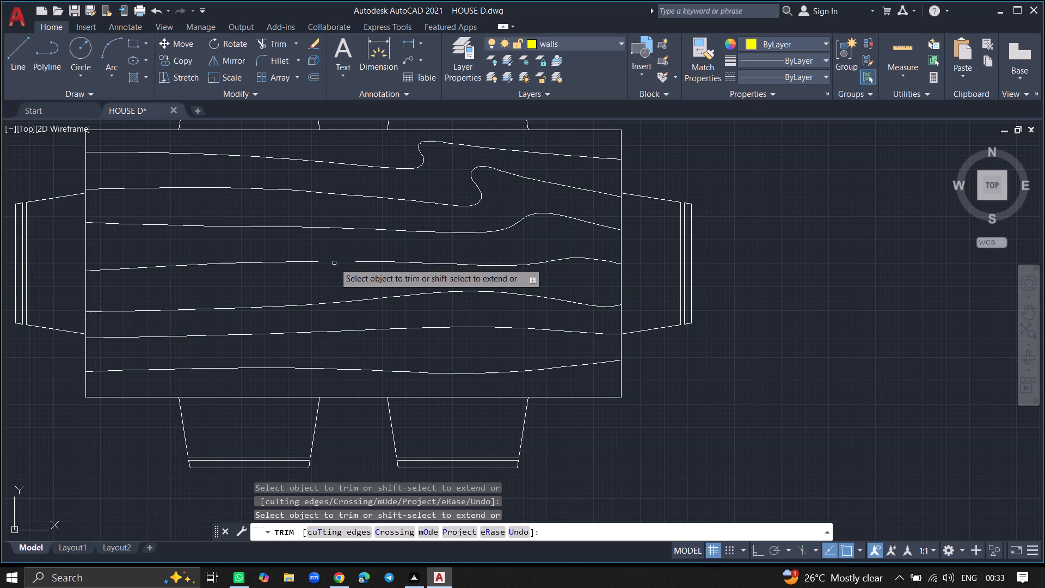
{"action": "left_click", "coordinate": [317, 262]}
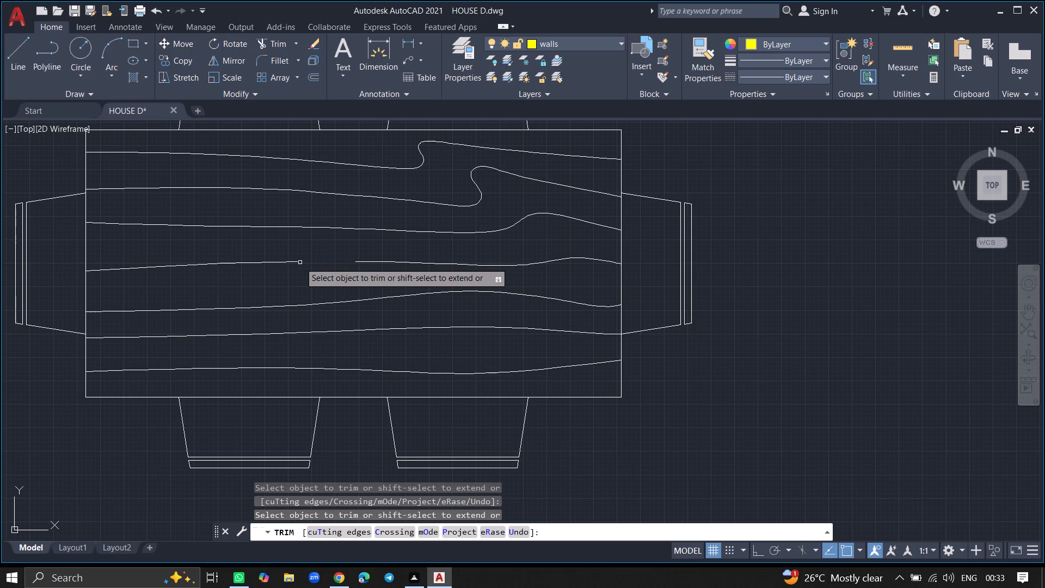
{"action": "left_click", "coordinate": [297, 262]}
{"action": "left_click", "coordinate": [271, 261]}
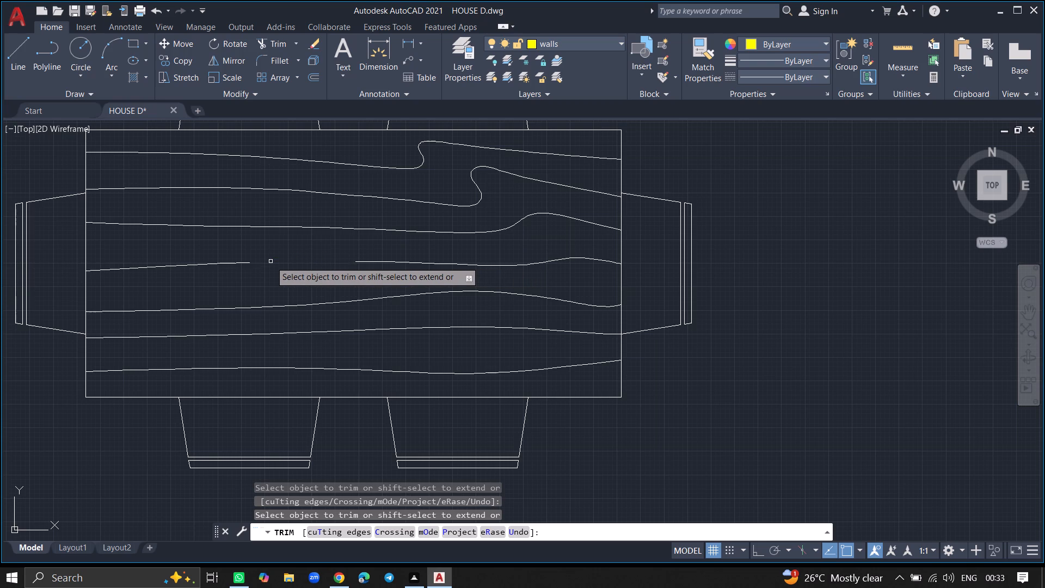
{"action": "left_click", "coordinate": [250, 261]}
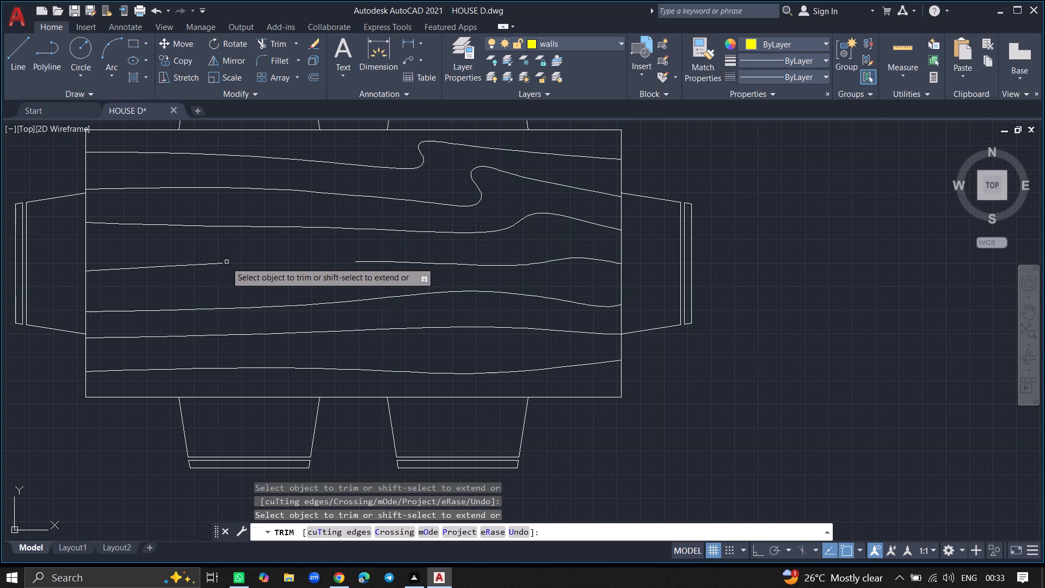
{"action": "left_click", "coordinate": [224, 262]}
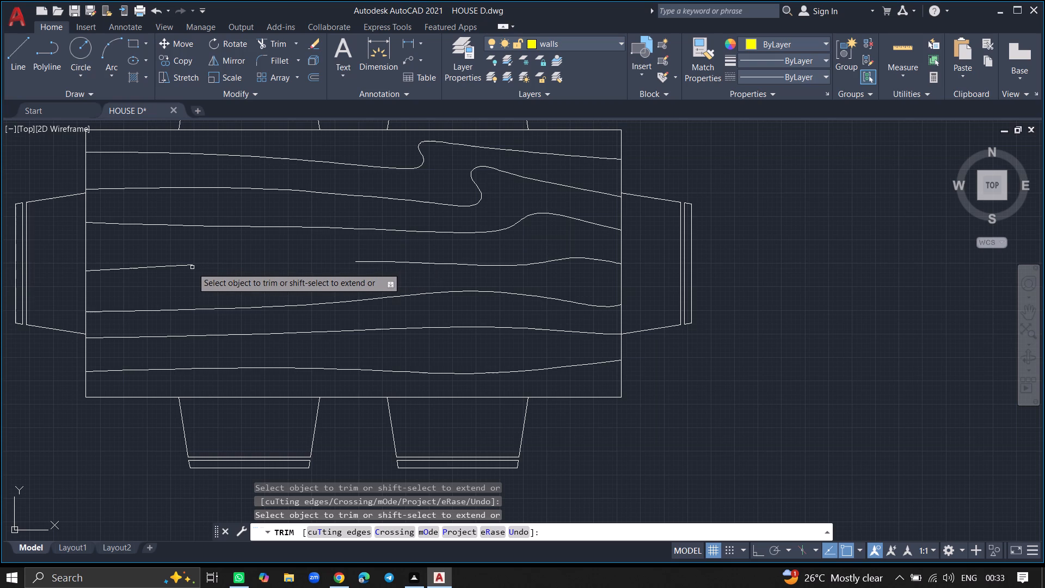
{"action": "left_click", "coordinate": [190, 266]}
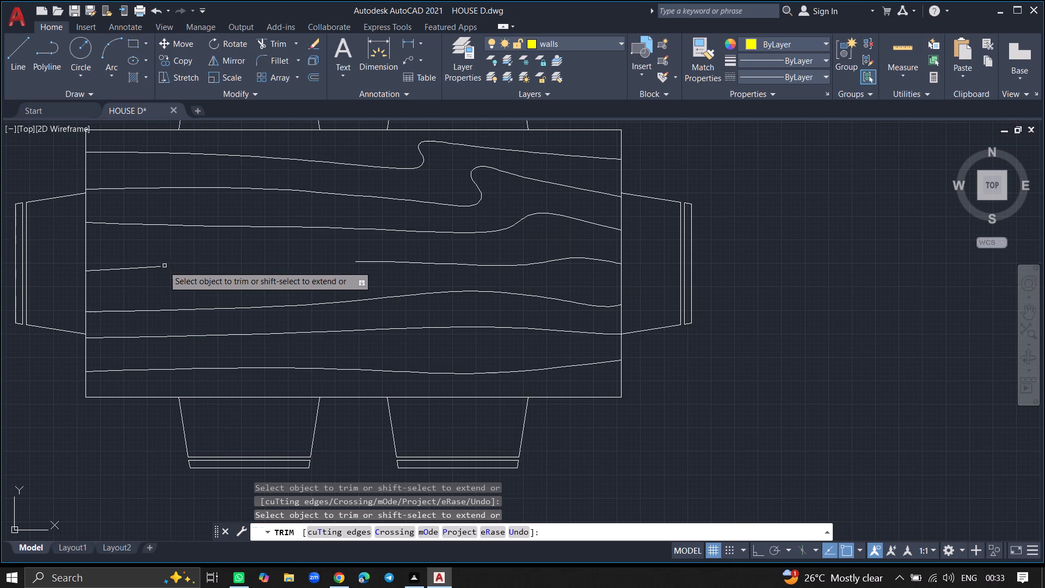
{"action": "left_click", "coordinate": [159, 266]}
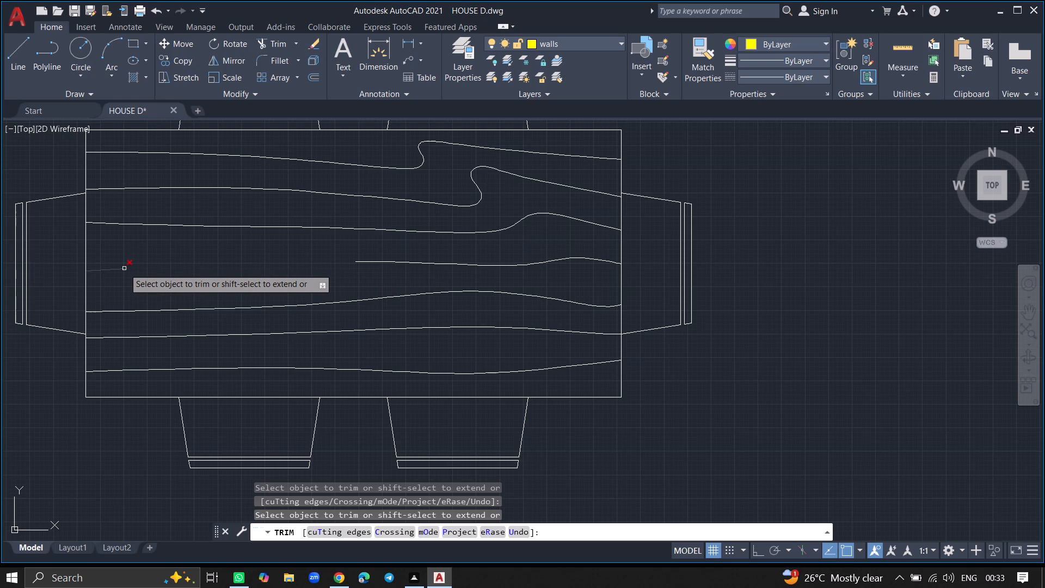
{"action": "left_click", "coordinate": [124, 268]}
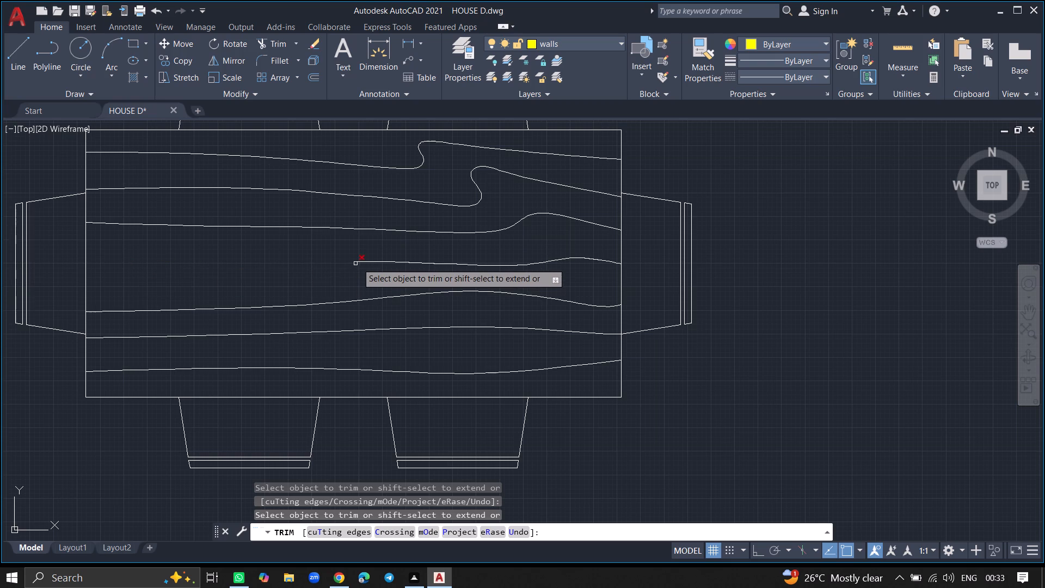
{"action": "left_click", "coordinate": [357, 263]}
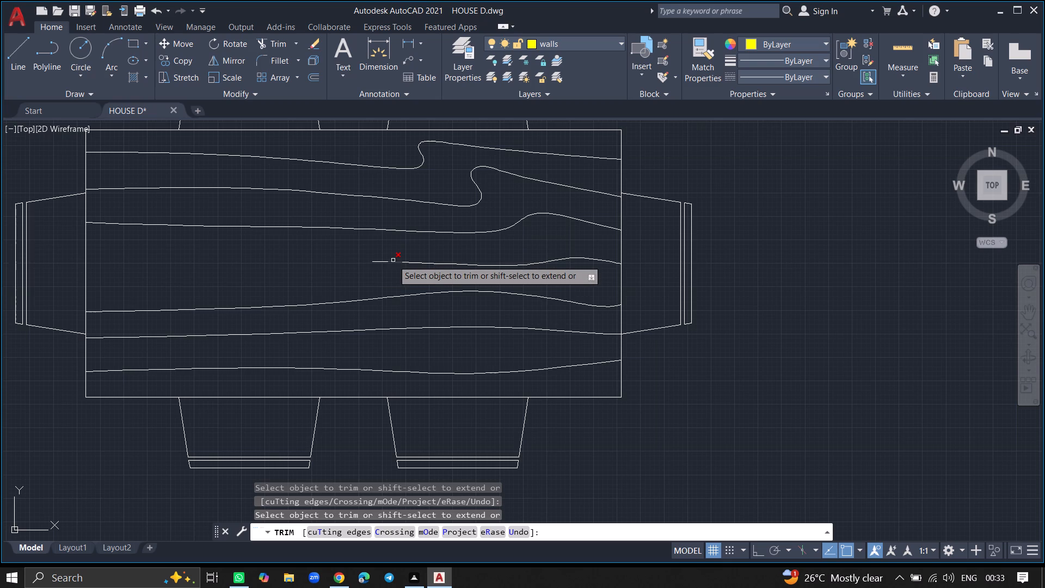
{"action": "left_click", "coordinate": [391, 262]}
{"action": "left_click", "coordinate": [386, 262]}
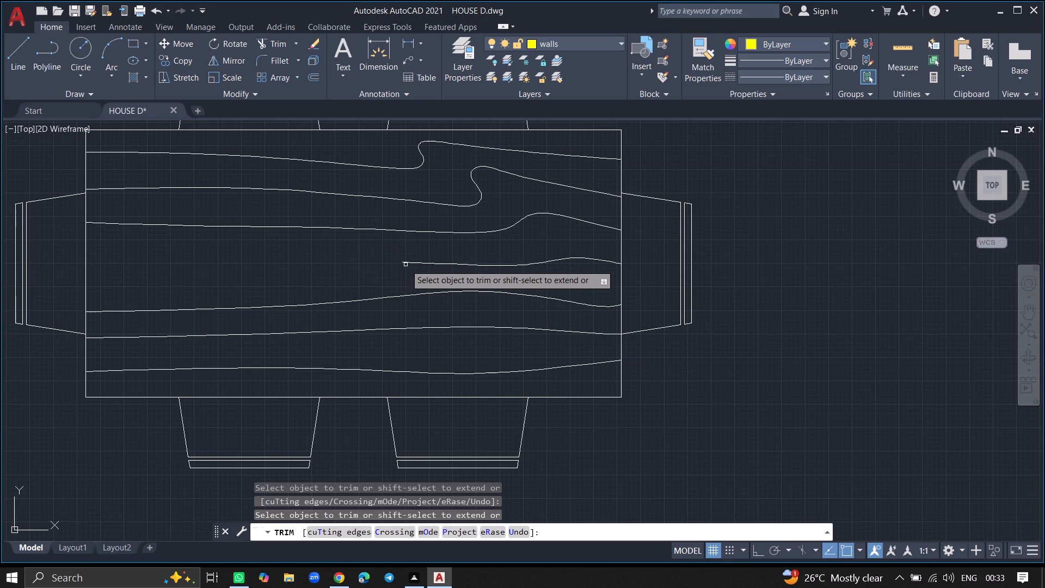
{"action": "left_click", "coordinate": [406, 264]}
{"action": "left_click", "coordinate": [418, 264]}
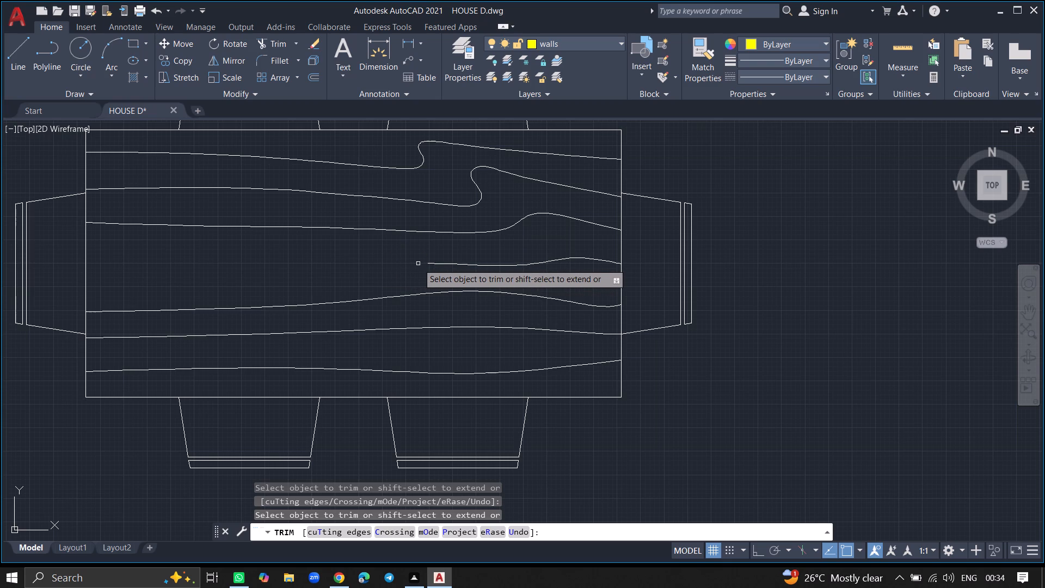
{"action": "left_click", "coordinate": [427, 264]}
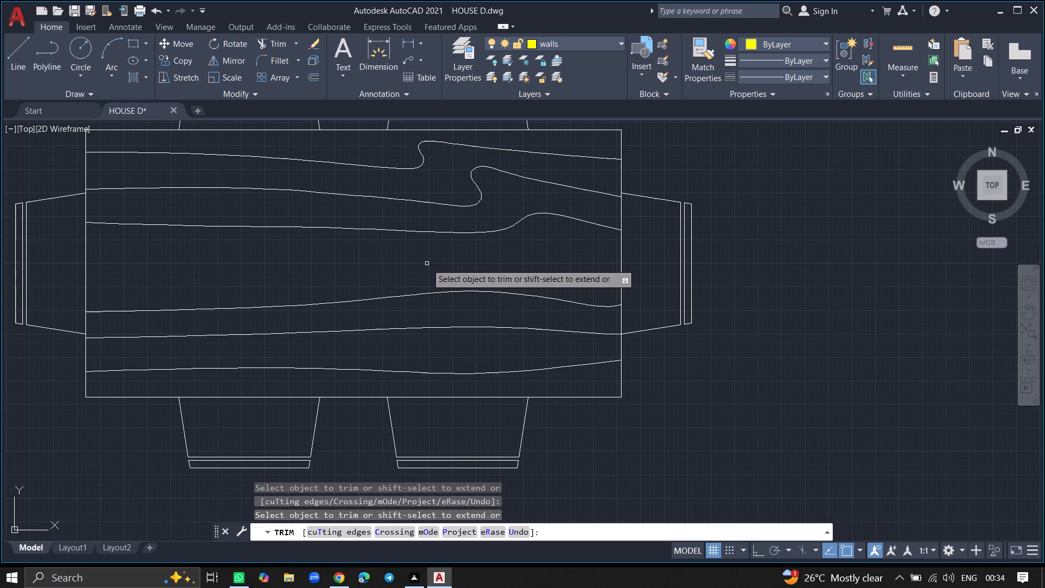
Trim away the eastern part of the third wood-grain line from the tabletop's upper edge, including its raised curve.
{"action": "left_click", "coordinate": [427, 233]}
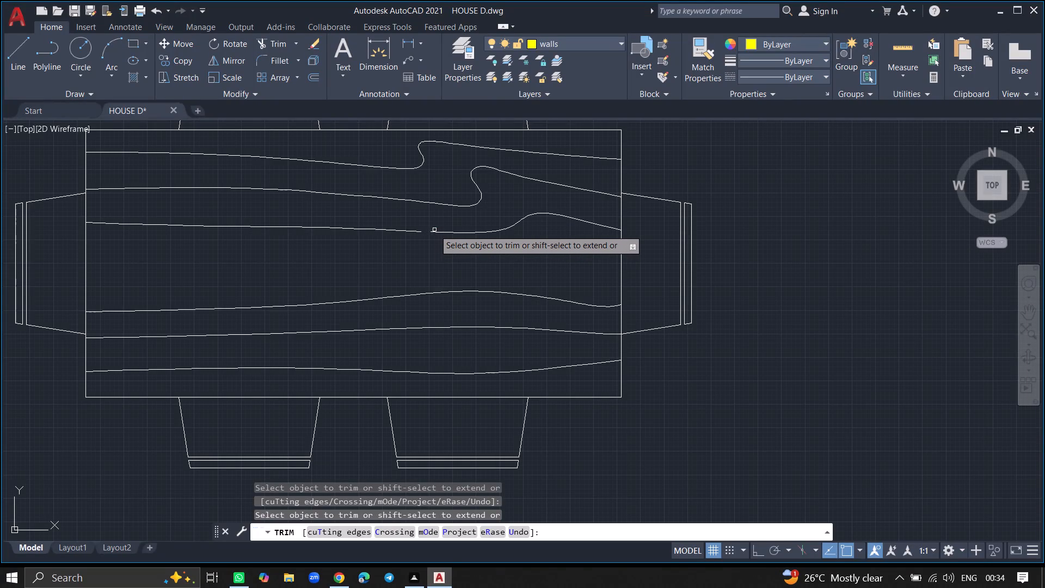
{"action": "left_click", "coordinate": [437, 232]}
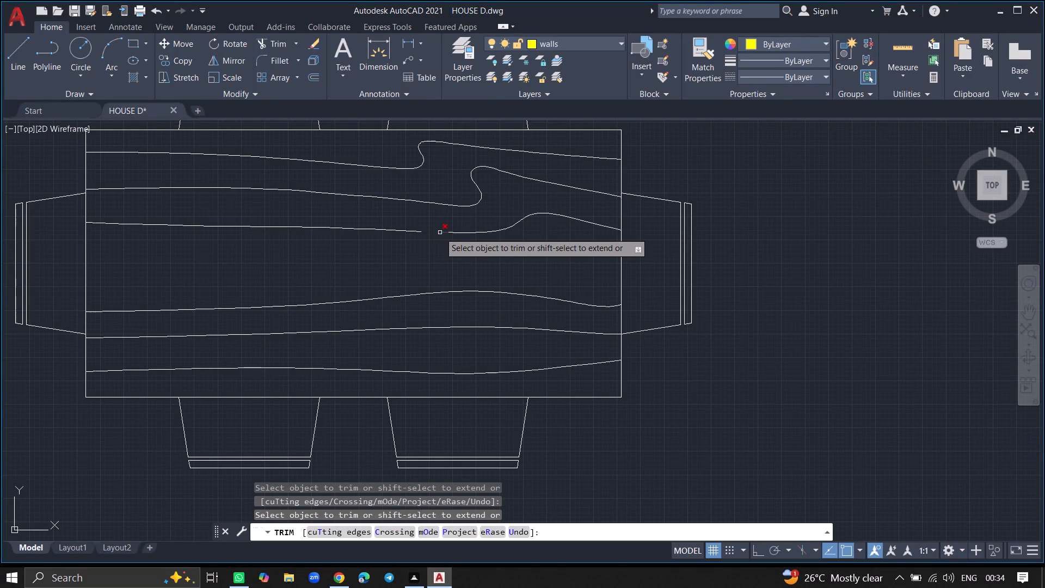
{"action": "left_click", "coordinate": [440, 232]}
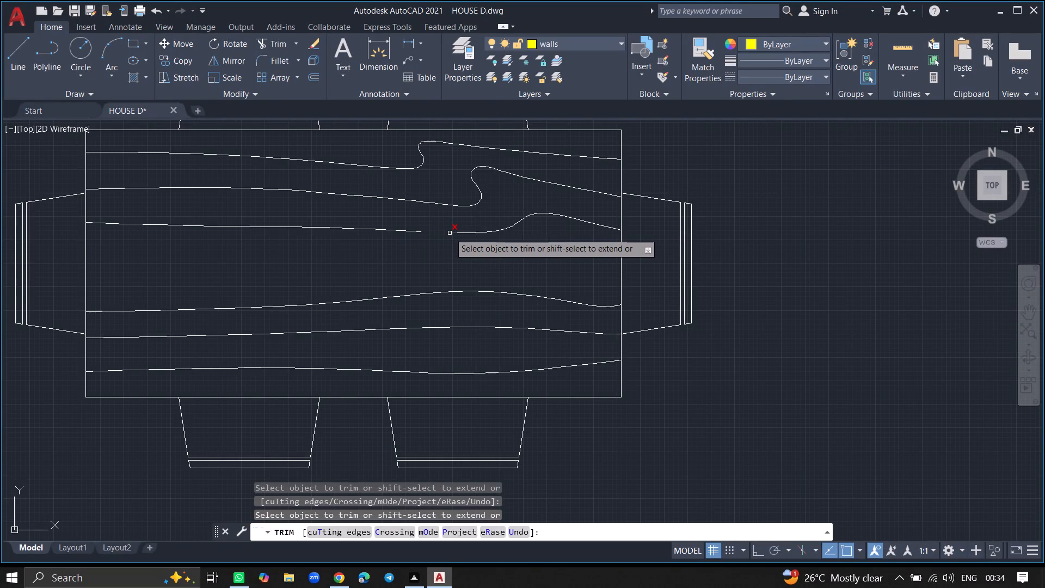
{"action": "left_click", "coordinate": [458, 233]}
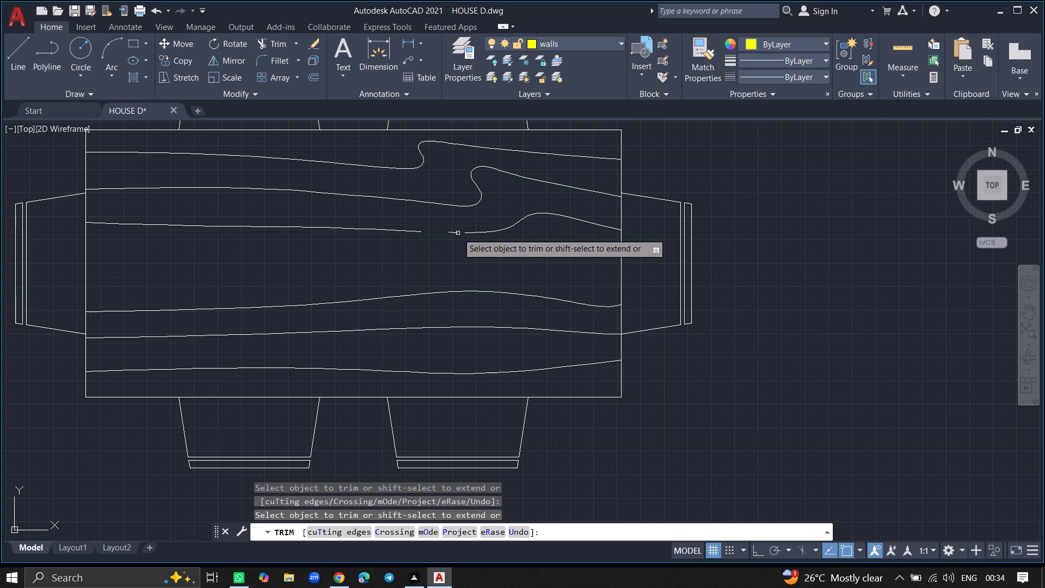
{"action": "left_click", "coordinate": [455, 232]}
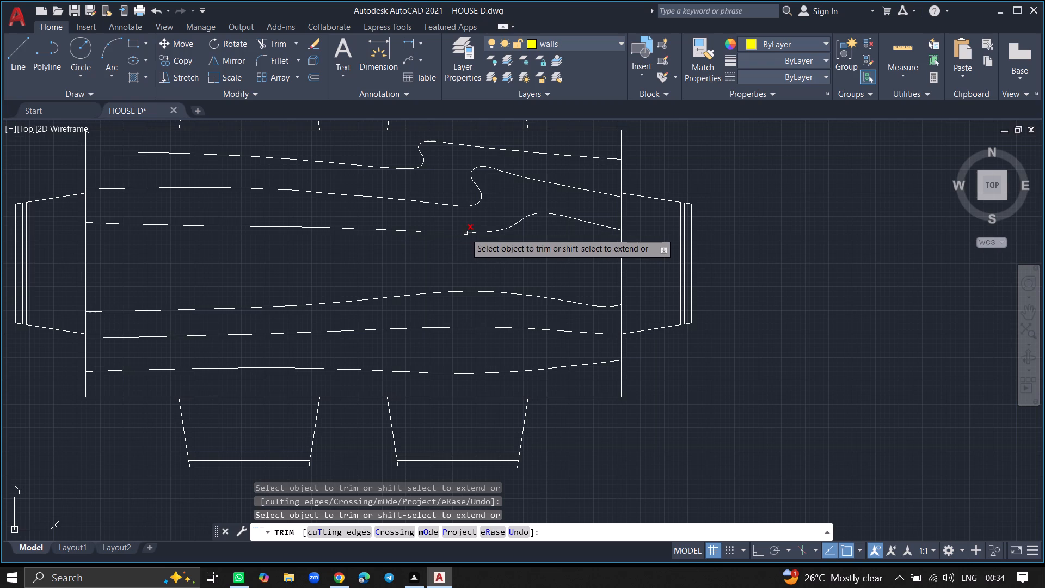
{"action": "left_click_drag", "start_coordinate": [465, 233], "coordinate": [474, 233]}
{"action": "left_click", "coordinate": [474, 233]}
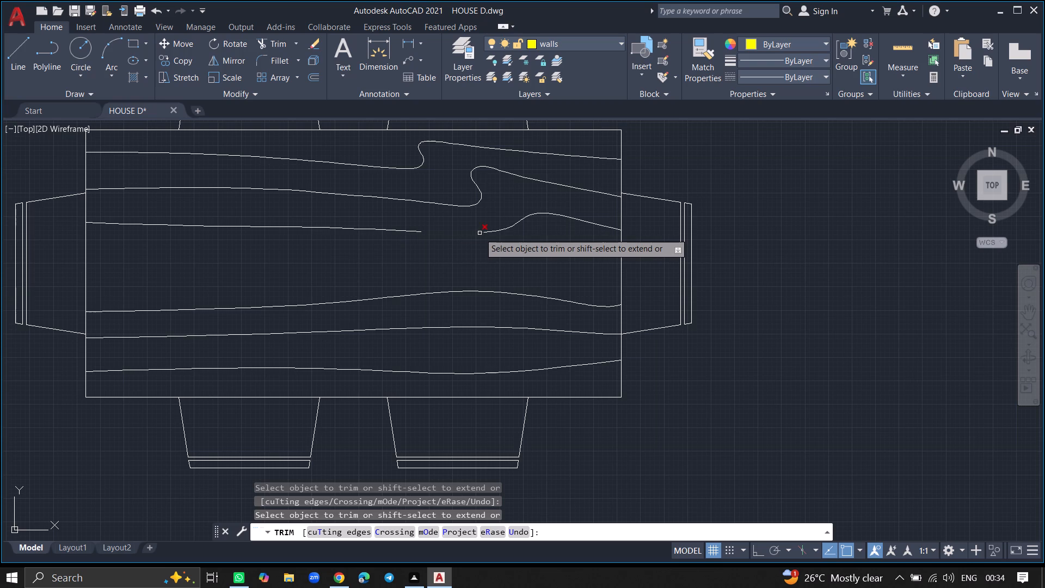
{"action": "left_click", "coordinate": [480, 233]}
{"action": "left_click", "coordinate": [485, 233]}
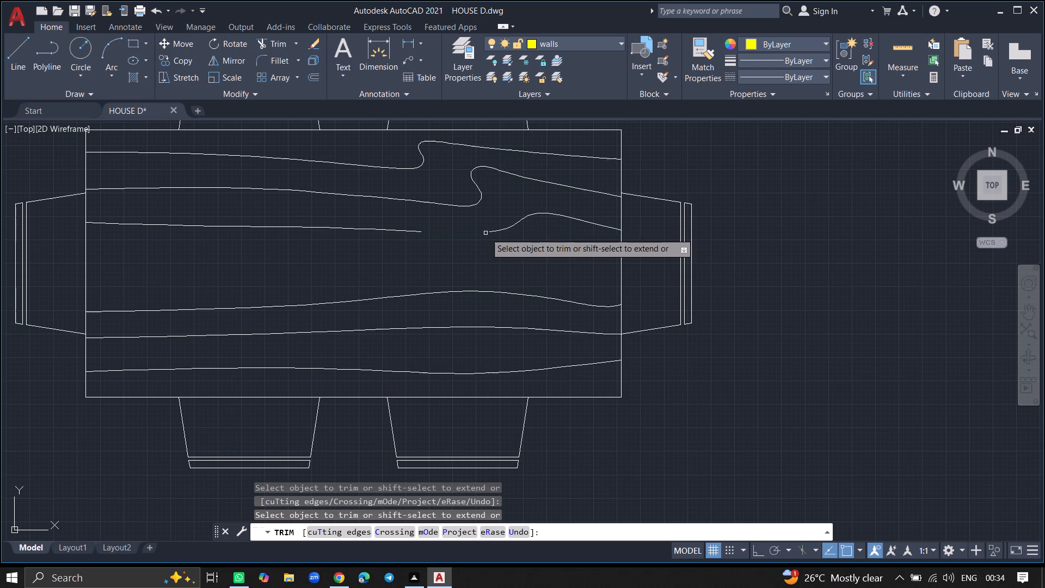
{"action": "left_click", "coordinate": [490, 233]}
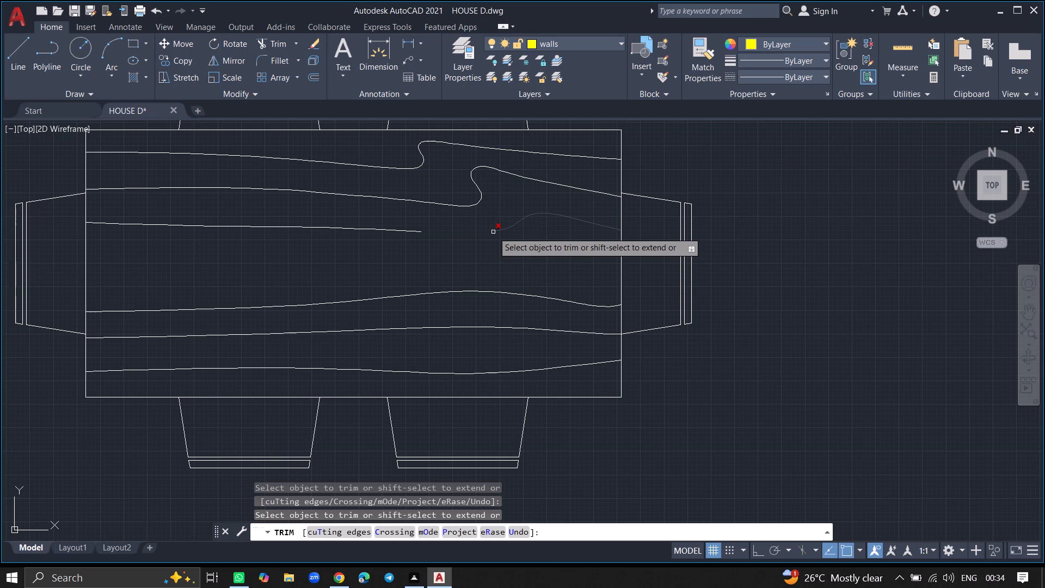
{"action": "left_click", "coordinate": [493, 232]}
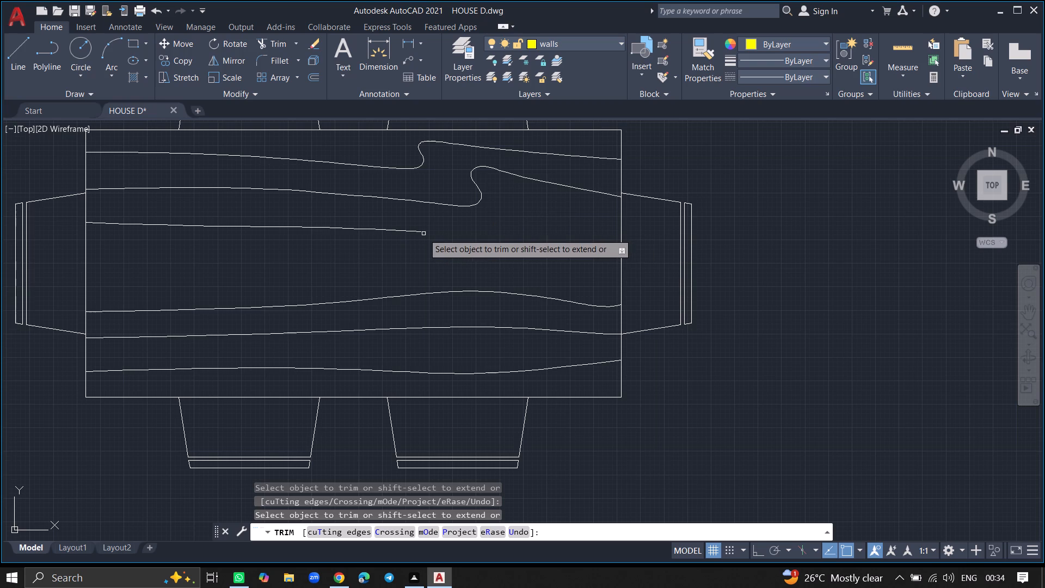
Trim away the remaining western part of the third wood-grain line from the tabletop's upper edge, segment by segment.
{"action": "left_click", "coordinate": [422, 233]}
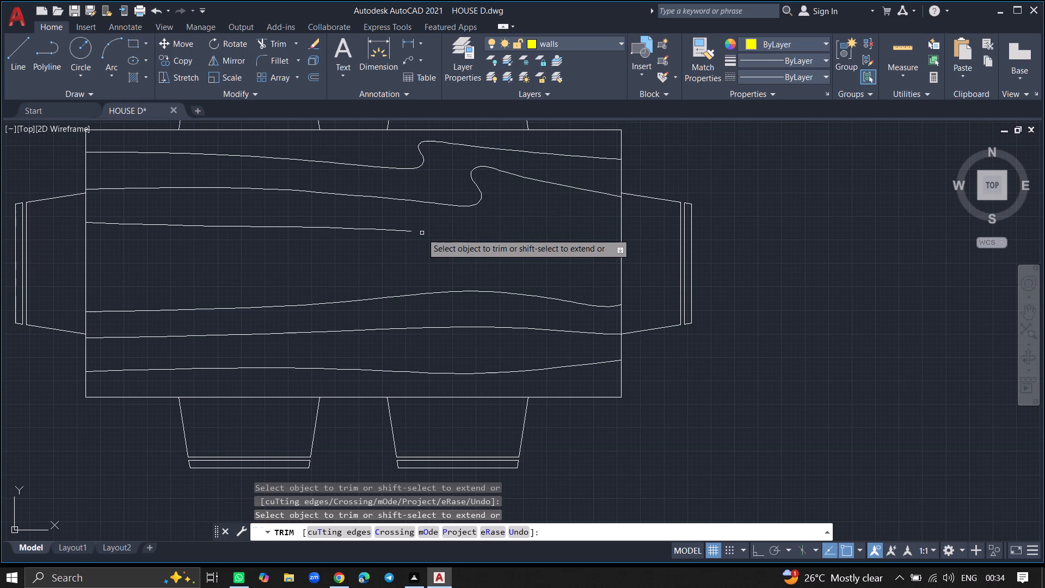
{"action": "left_click", "coordinate": [410, 231]}
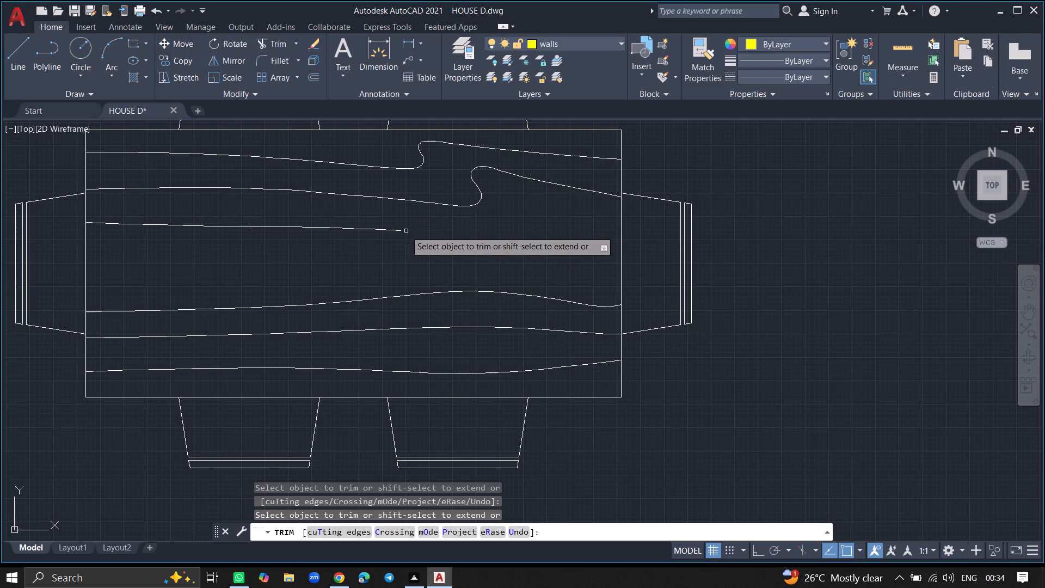
{"action": "left_click", "coordinate": [401, 230]}
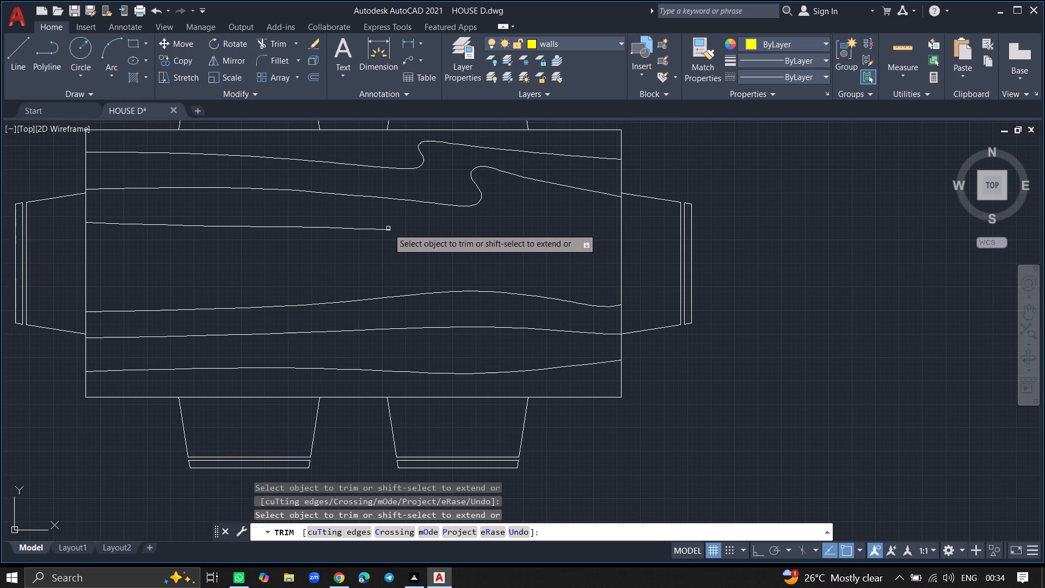
{"action": "left_click", "coordinate": [388, 230]}
{"action": "left_click", "coordinate": [382, 230]}
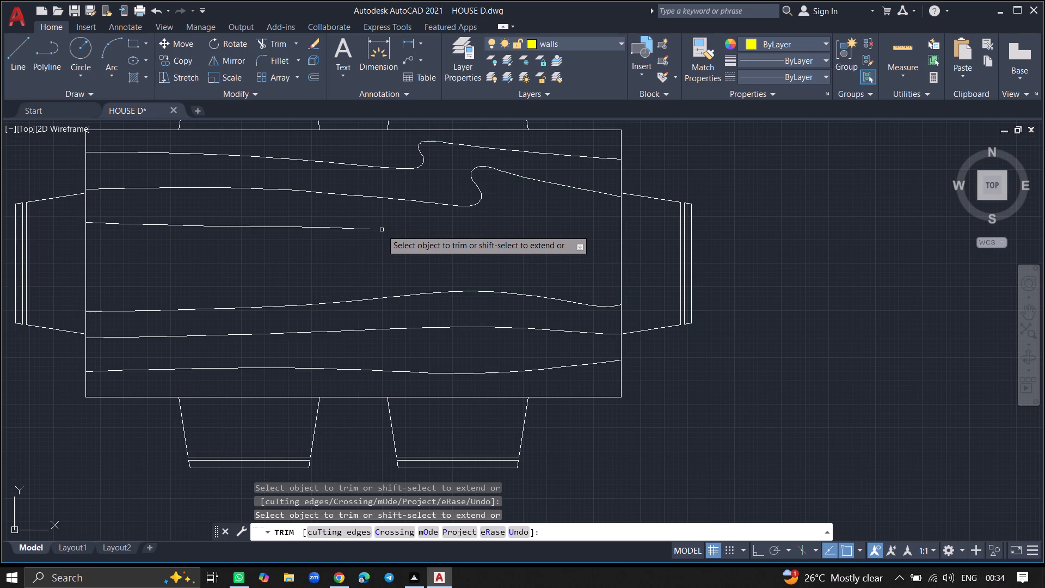
{"action": "left_click", "coordinate": [371, 230]}
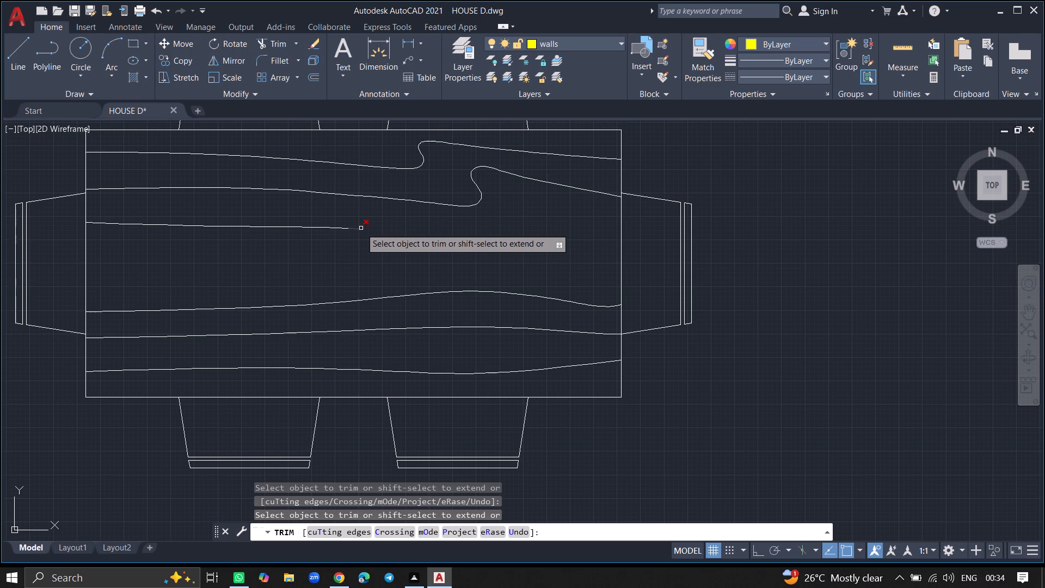
{"action": "left_click", "coordinate": [361, 228]}
{"action": "left_click", "coordinate": [349, 229]}
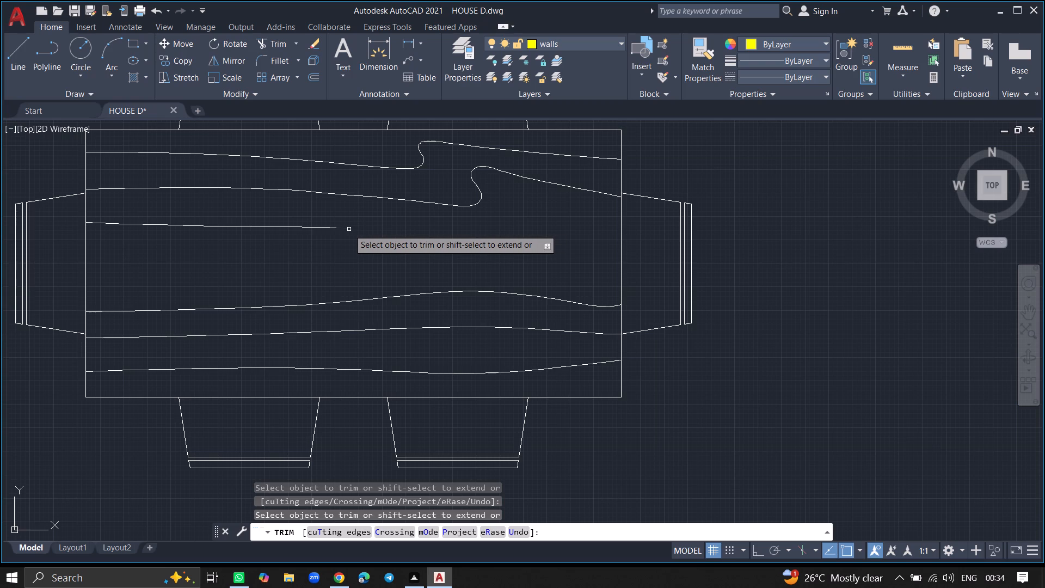
{"action": "left_click", "coordinate": [334, 229]}
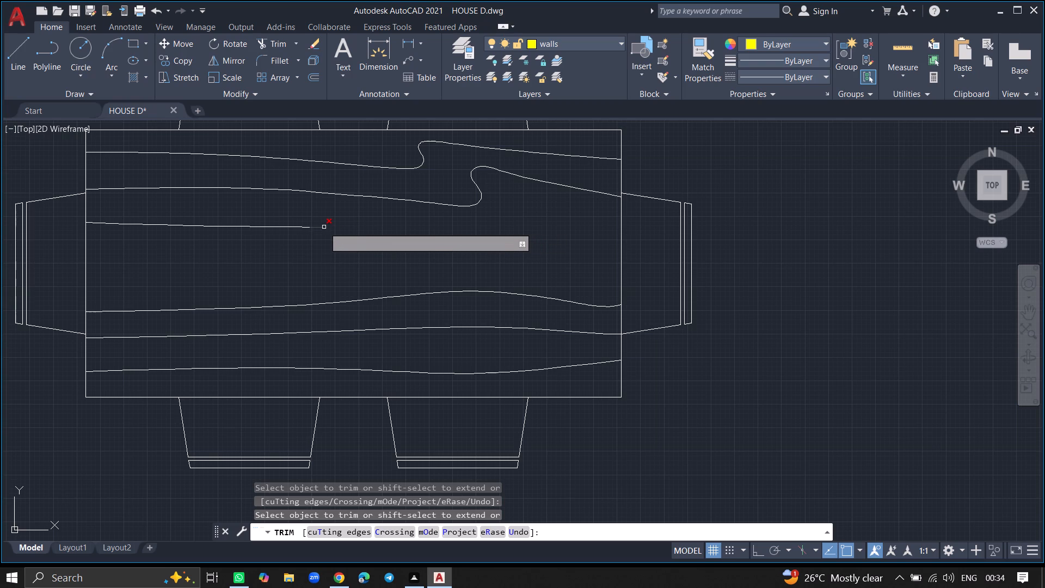
{"action": "left_click", "coordinate": [323, 227]}
{"action": "left_click", "coordinate": [308, 227]}
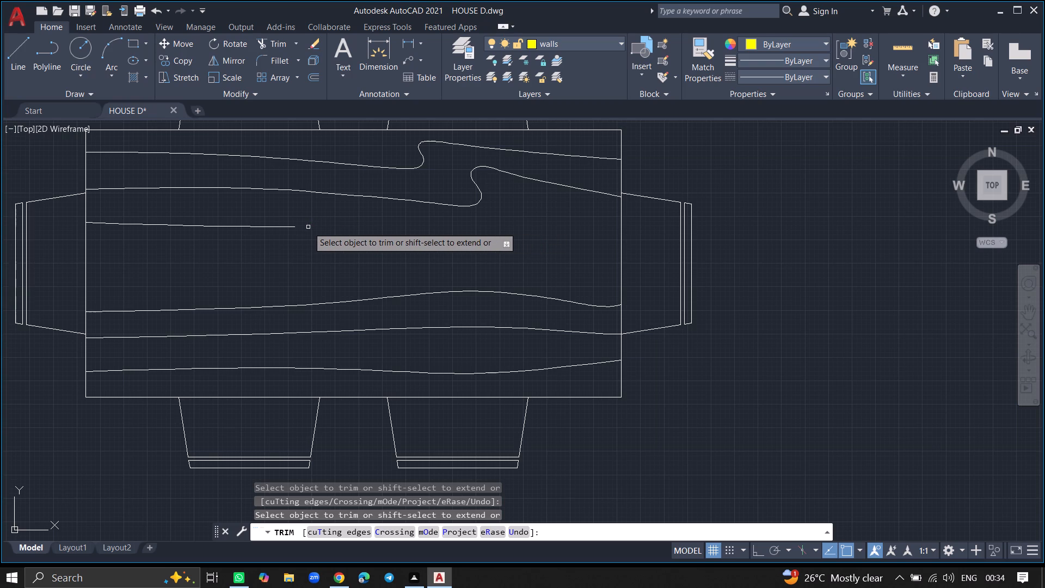
{"action": "left_click", "coordinate": [288, 229]}
{"action": "left_click", "coordinate": [293, 225]}
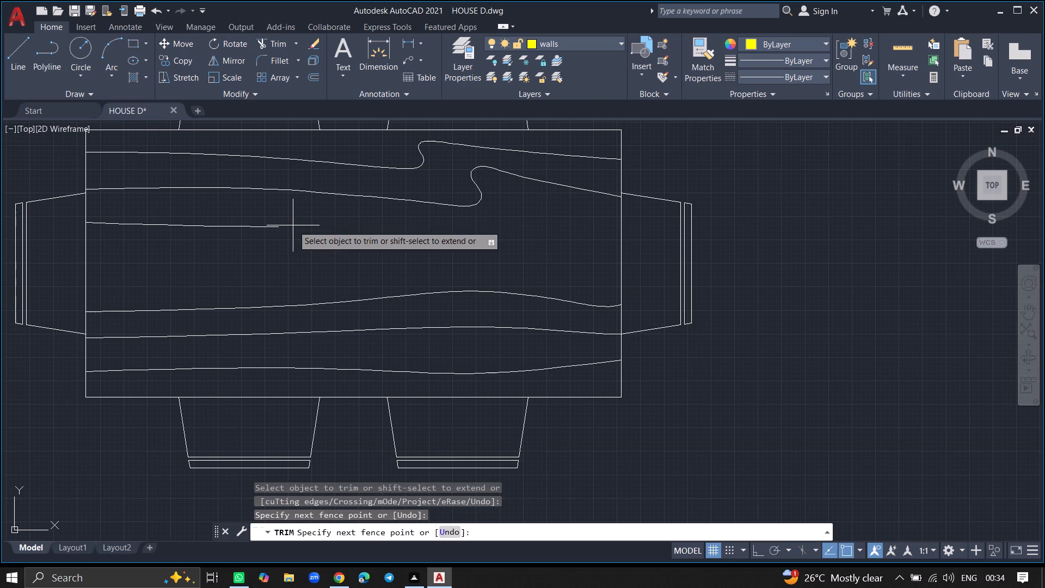
{"action": "left_click", "coordinate": [256, 230]}
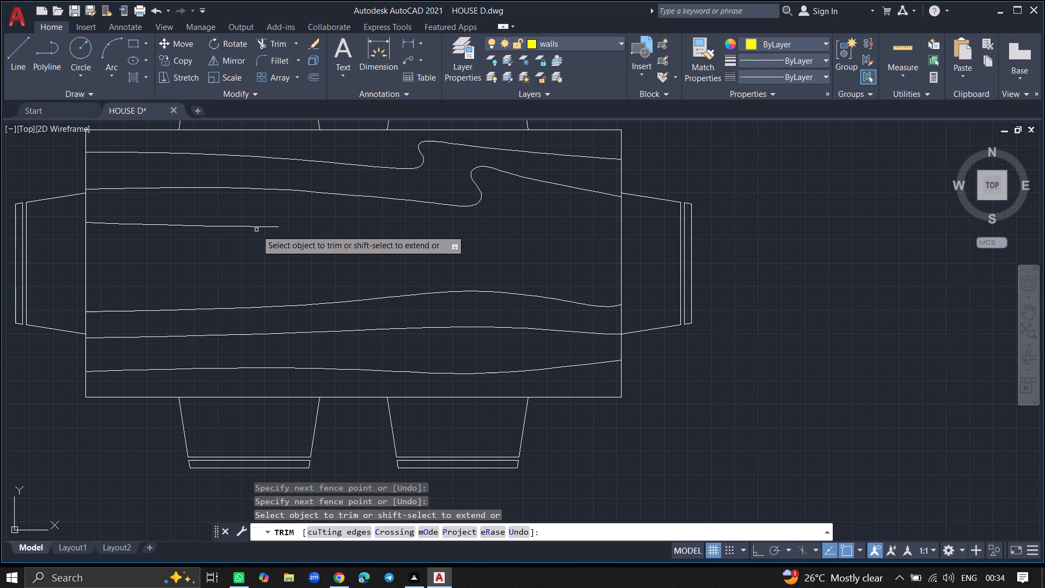
{"action": "left_click", "coordinate": [257, 228]}
{"action": "left_click", "coordinate": [264, 228]}
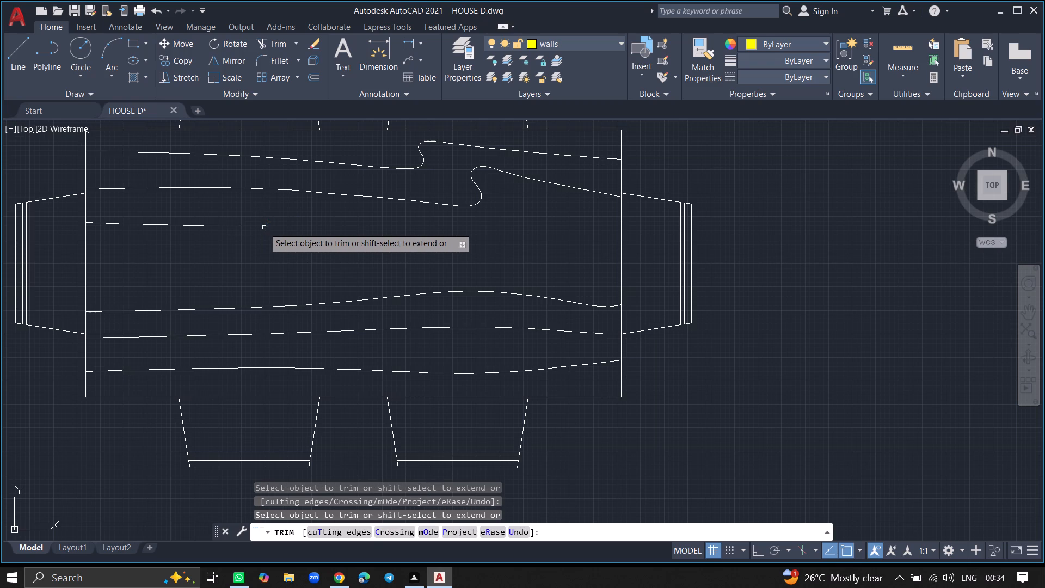
{"action": "left_click", "coordinate": [236, 226]}
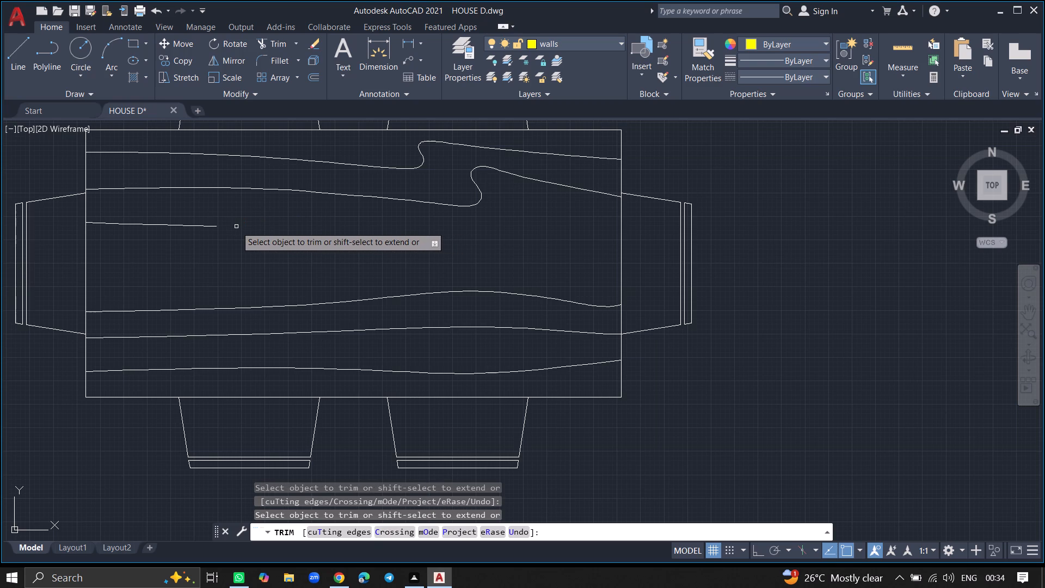
{"action": "left_click", "coordinate": [209, 225]}
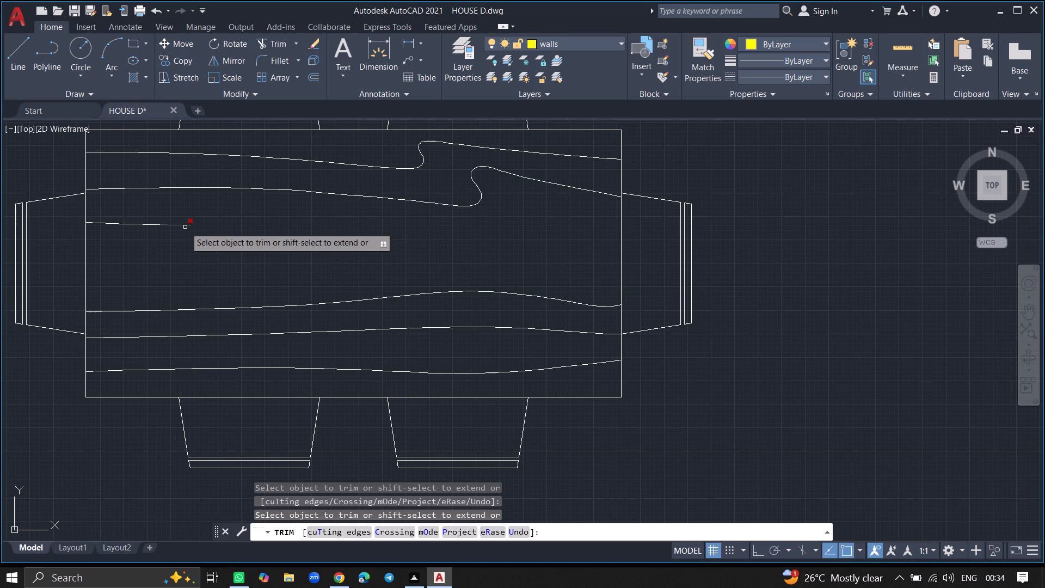
{"action": "left_click", "coordinate": [185, 227]}
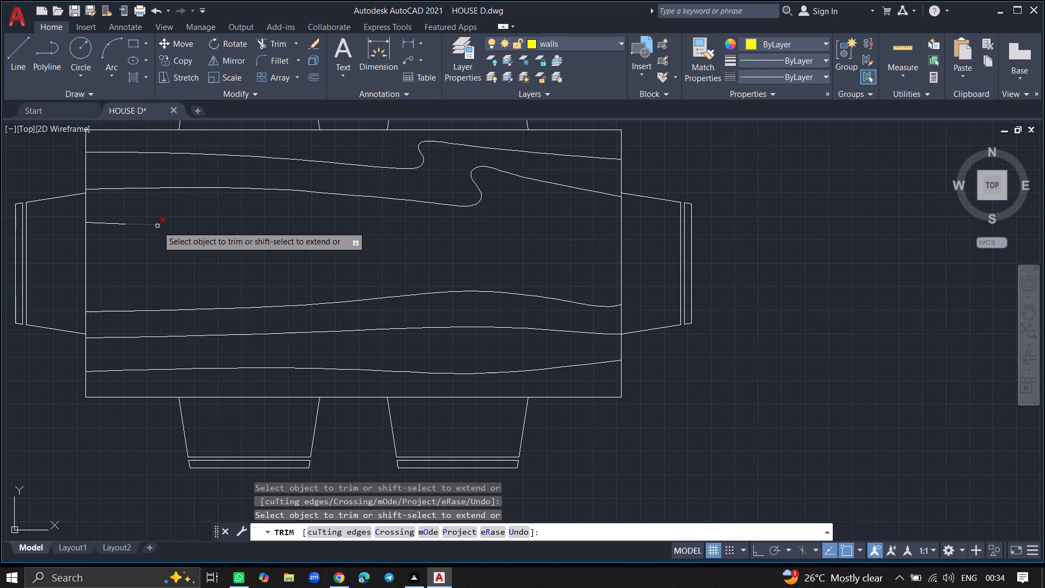
{"action": "left_click", "coordinate": [157, 226]}
{"action": "left_click", "coordinate": [124, 225]}
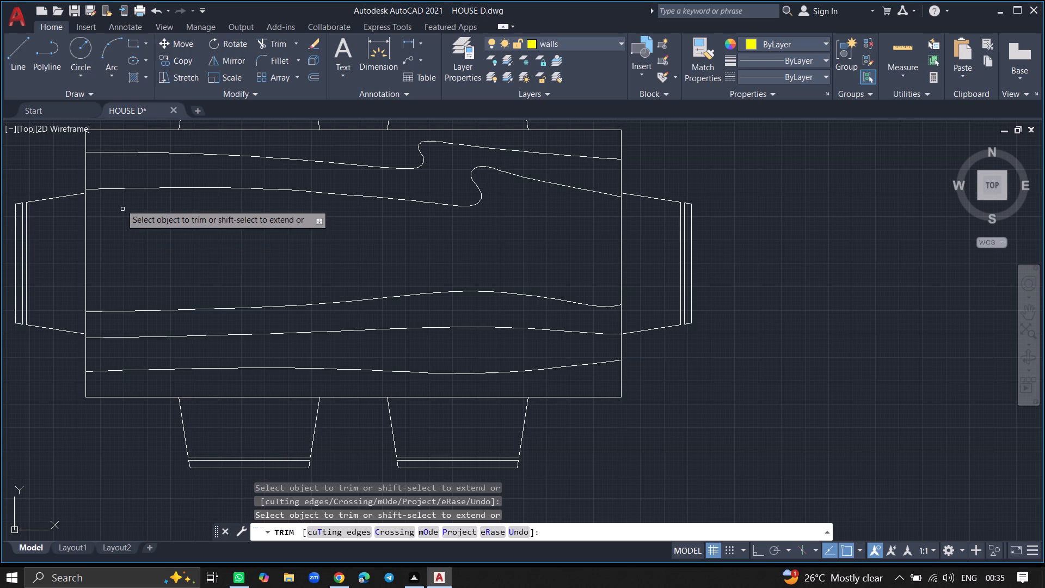
Trim away the entire second wood-grain line from the tabletop's upper edge, working from its western end.
{"action": "left_click", "coordinate": [112, 188]}
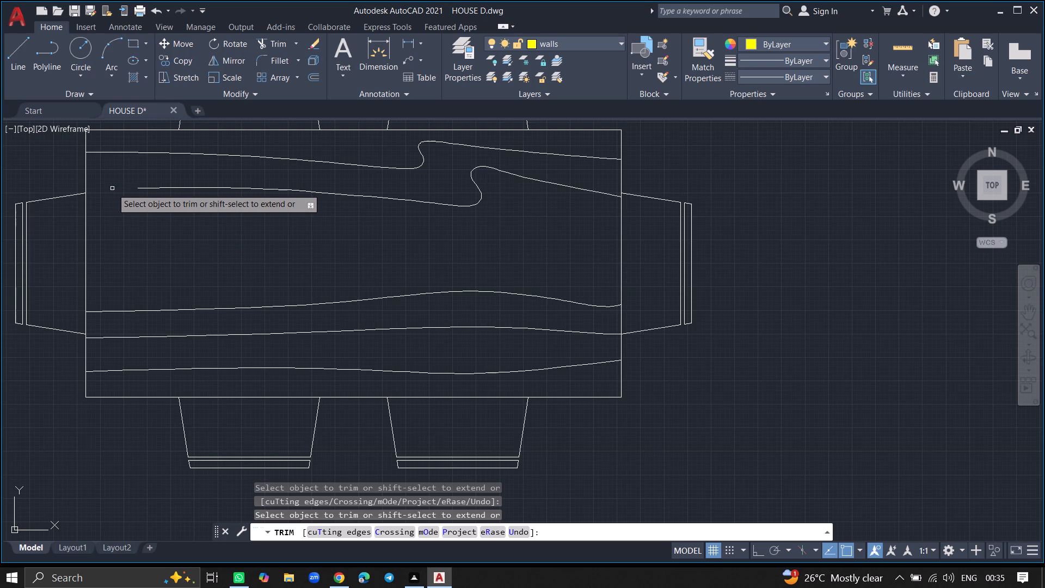
{"action": "left_click", "coordinate": [138, 188]}
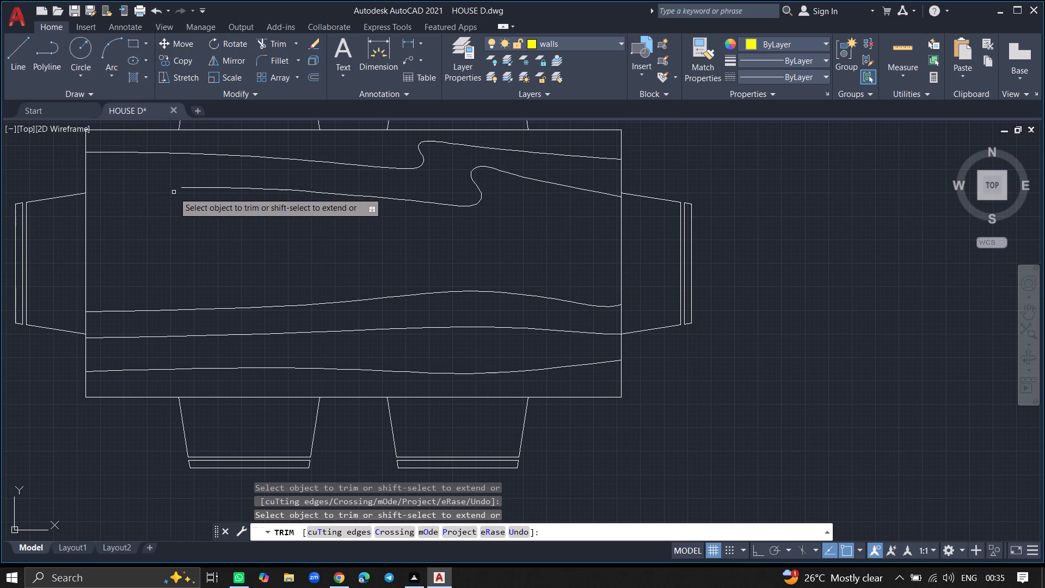
{"action": "left_click", "coordinate": [190, 187]}
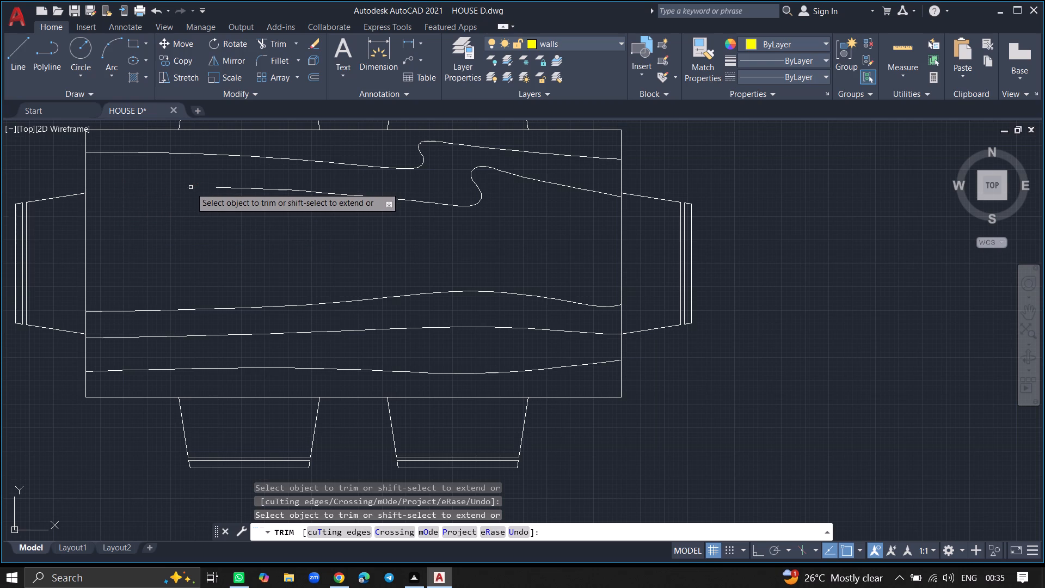
{"action": "left_click", "coordinate": [221, 189]}
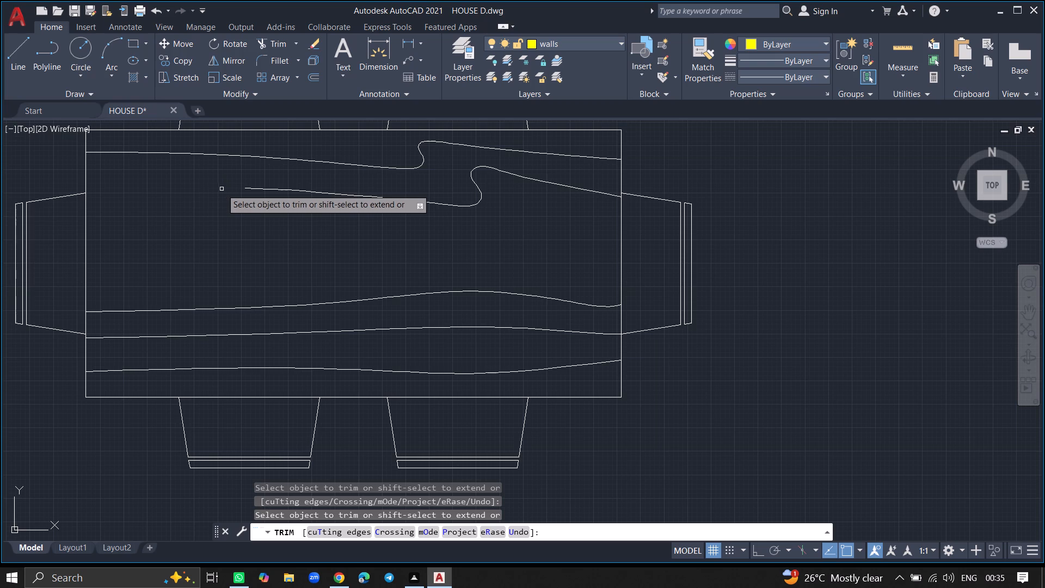
{"action": "left_click", "coordinate": [249, 188]}
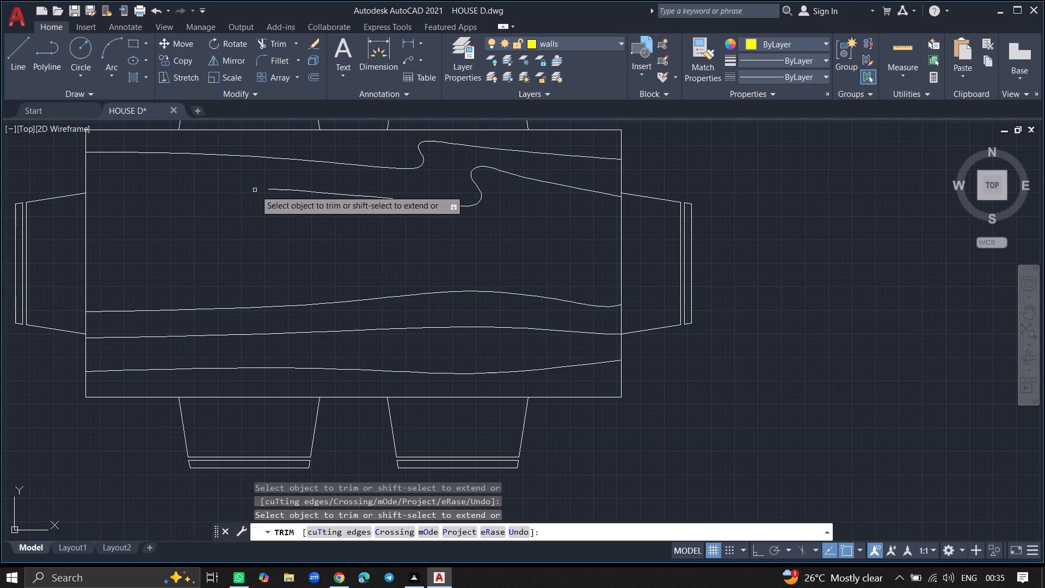
{"action": "left_click", "coordinate": [271, 191]}
{"action": "left_click", "coordinate": [290, 191]}
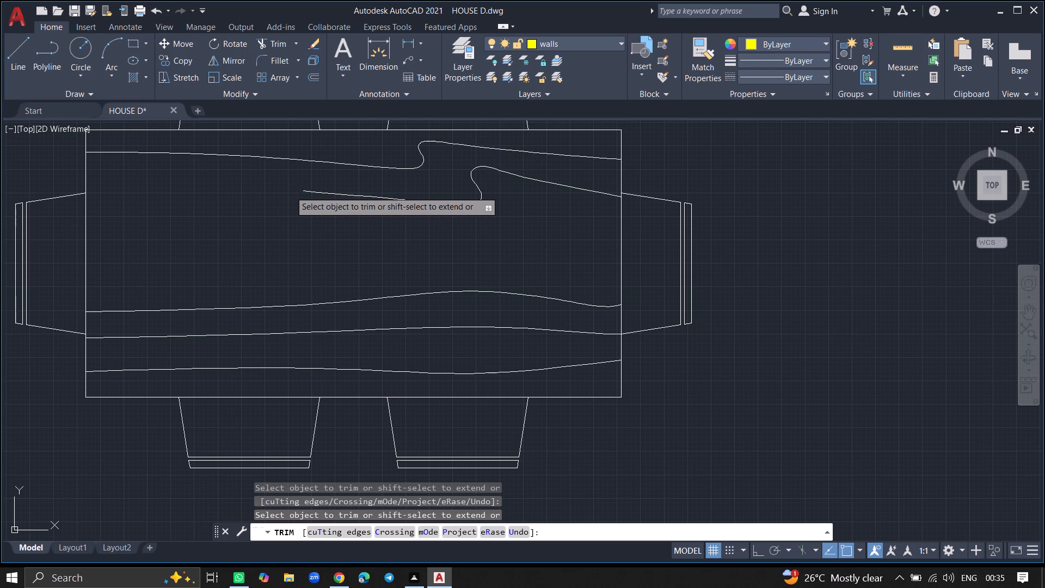
{"action": "left_click", "coordinate": [303, 191]}
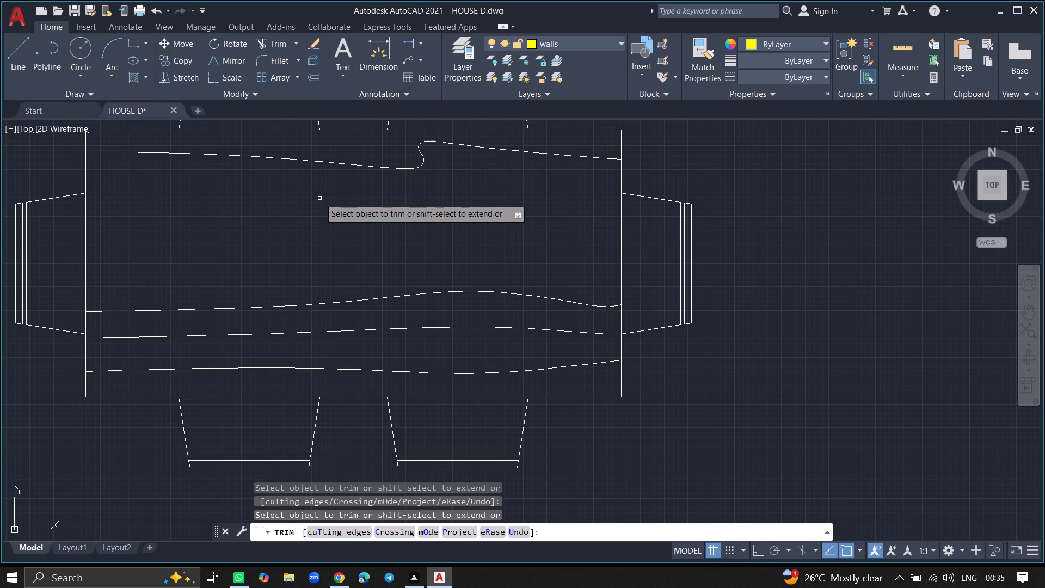
Trim away the western part of the uppermost wood-grain line, from near its middle to the tabletop's western edge.
{"action": "scroll", "coordinate": [319, 198], "scroll_direction": "down", "scroll_amount": 2, "text": "ctrl"}
{"action": "left_click", "coordinate": [322, 185]}
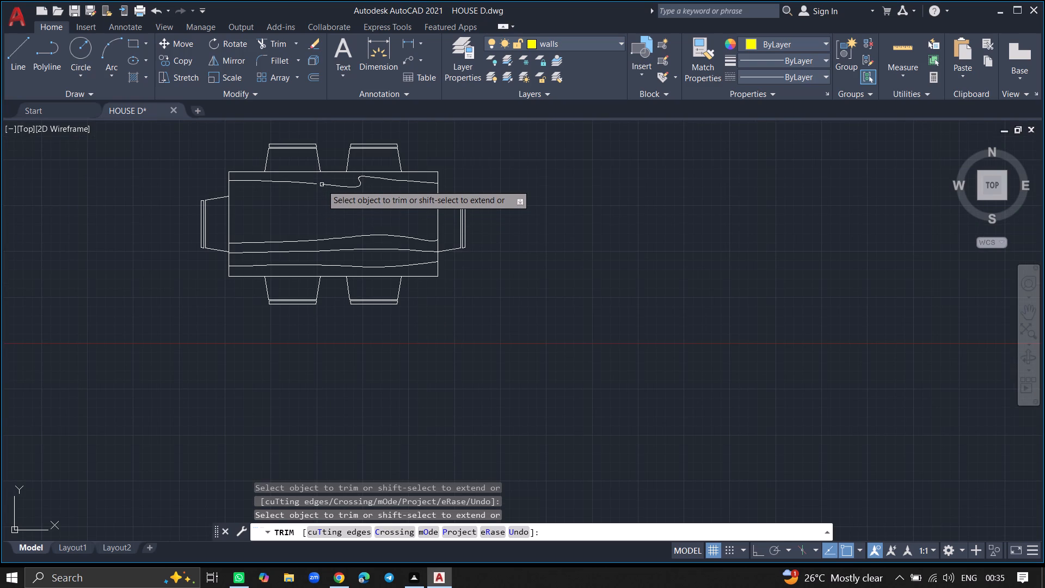
{"action": "left_click", "coordinate": [317, 185]}
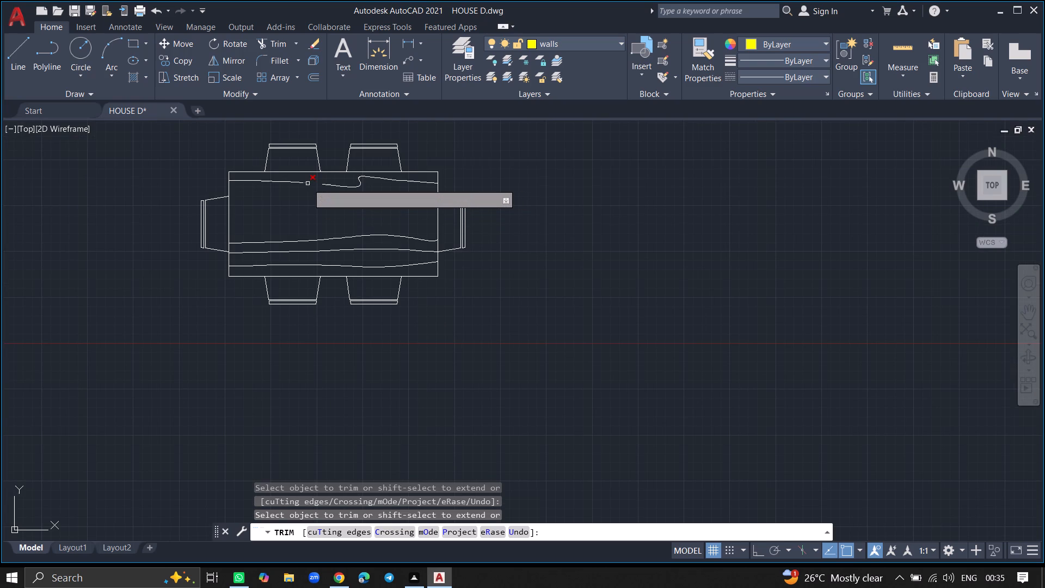
{"action": "left_click", "coordinate": [308, 183]}
{"action": "left_click", "coordinate": [301, 183]}
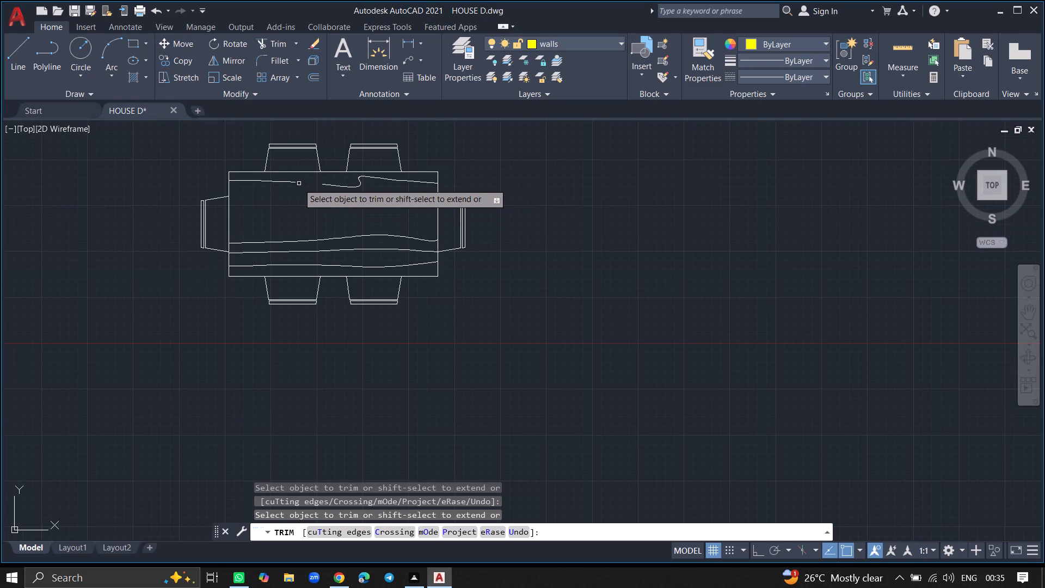
{"action": "left_click", "coordinate": [289, 183]}
{"action": "left_click", "coordinate": [284, 181]}
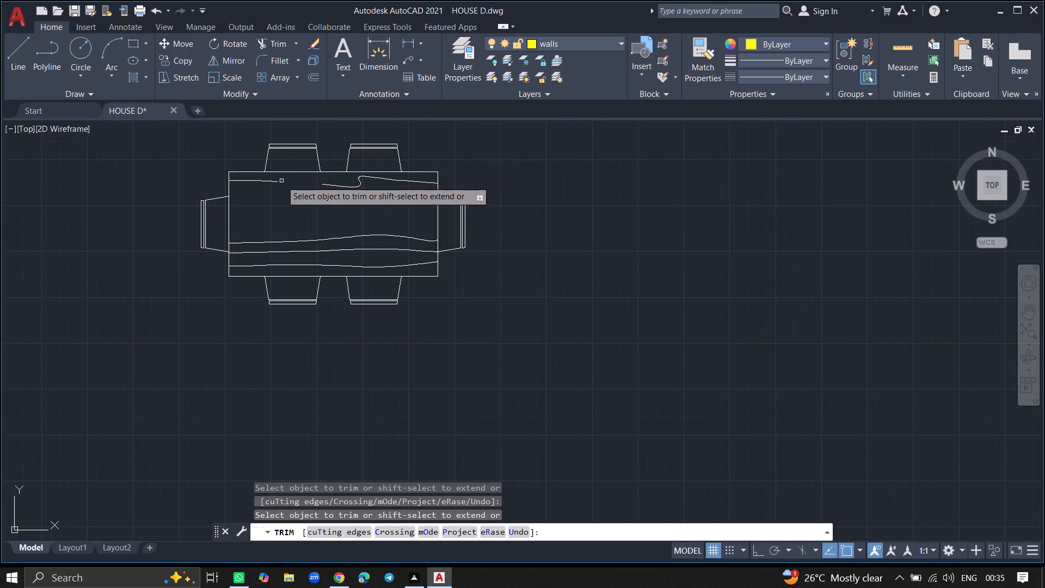
{"action": "scroll", "coordinate": [271, 179], "scroll_direction": "up", "scroll_amount": 1, "text": "ctrl"}
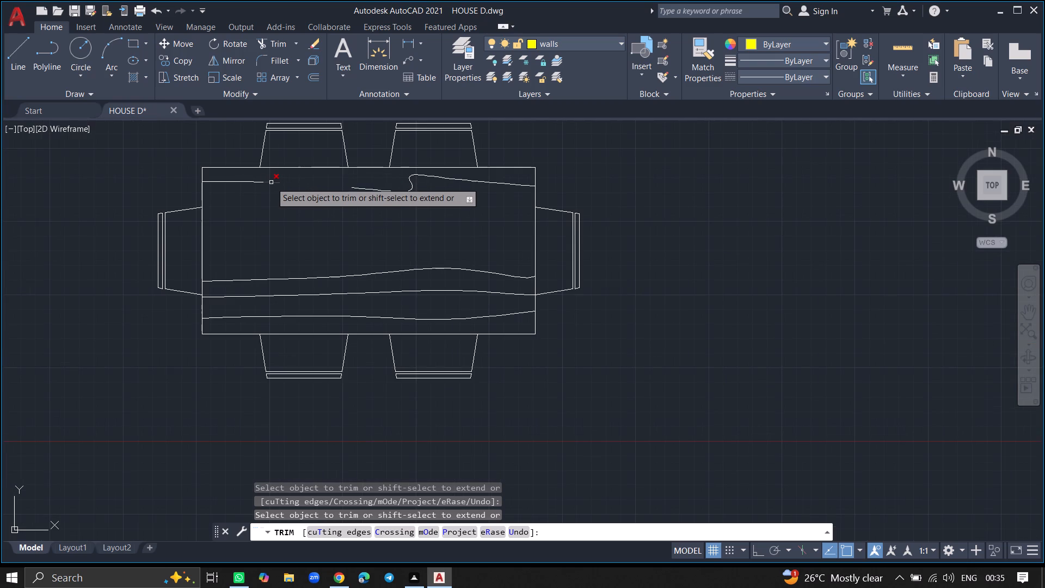
{"action": "left_click", "coordinate": [271, 183]}
{"action": "left_click", "coordinate": [260, 183]}
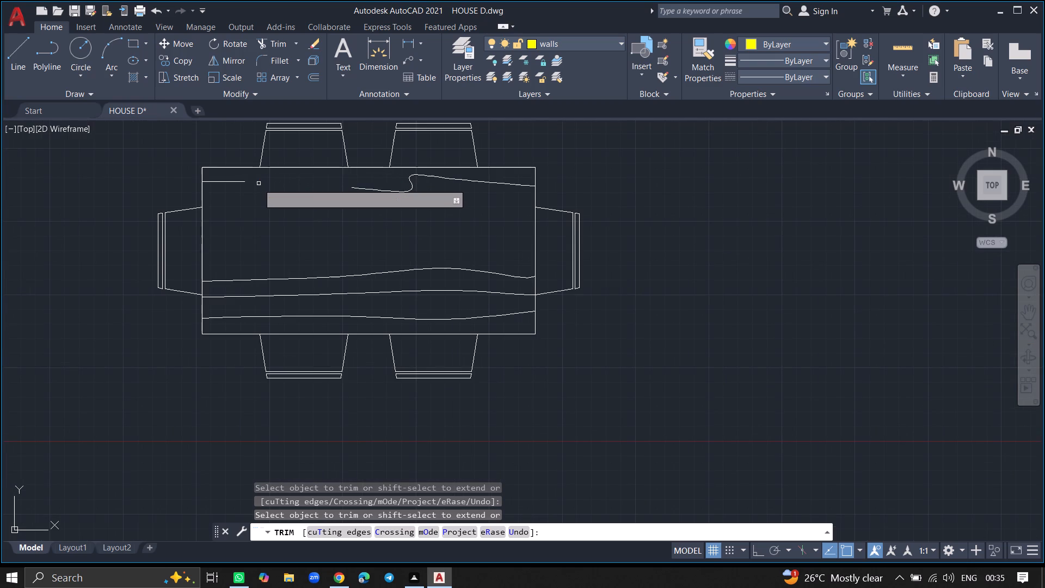
{"action": "left_click", "coordinate": [243, 182]}
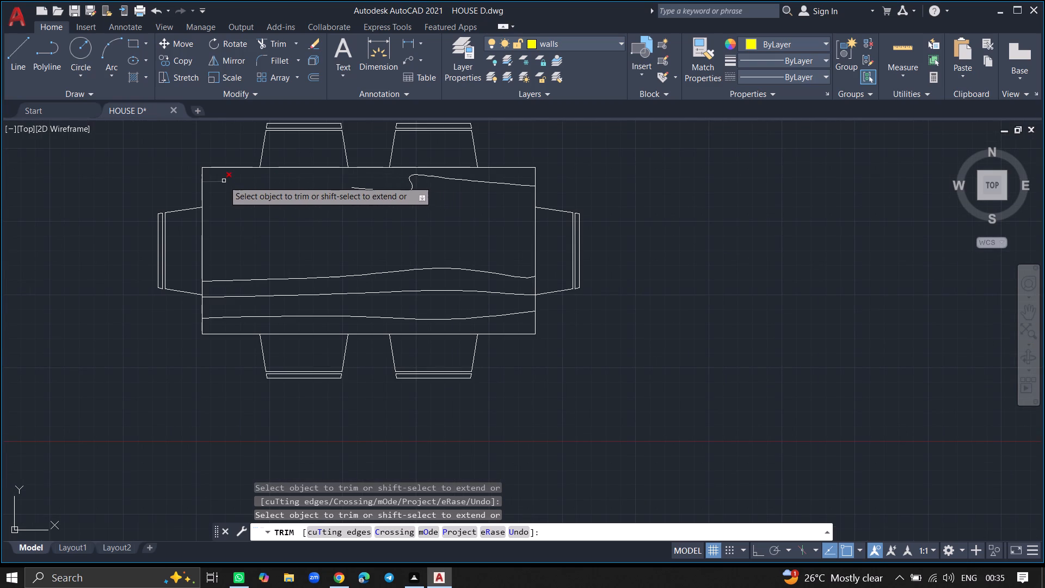
{"action": "left_click", "coordinate": [224, 181]}
Trim away the flat middle stretch of the uppermost wood-grain line, eastward into the start of its S-curve's lower bend.
{"action": "left_click", "coordinate": [366, 187]}
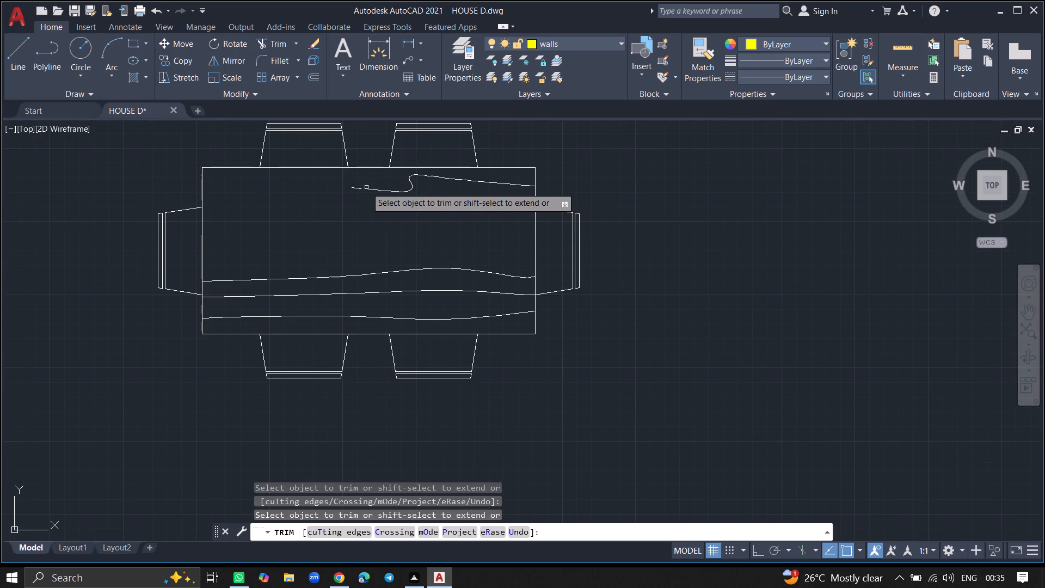
{"action": "left_click", "coordinate": [359, 188]}
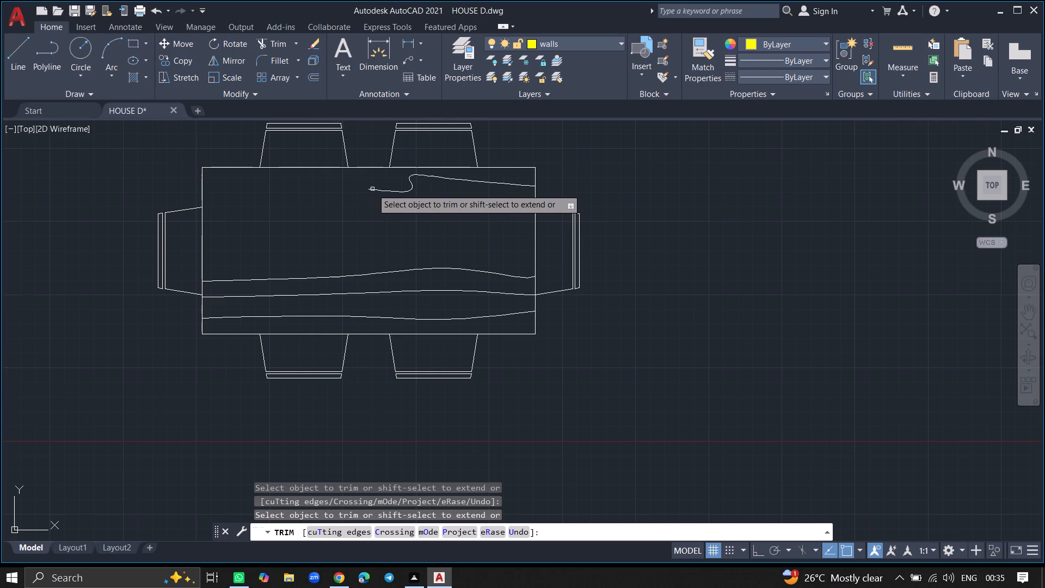
{"action": "left_click", "coordinate": [372, 189]}
{"action": "left_click", "coordinate": [378, 191]}
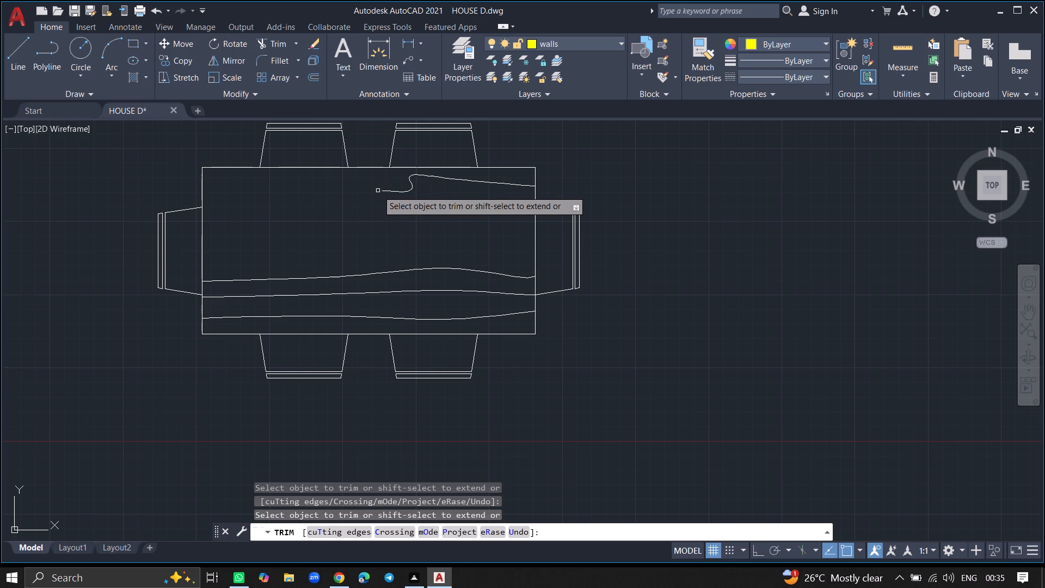
{"action": "left_click", "coordinate": [386, 191]}
{"action": "left_click", "coordinate": [393, 191]}
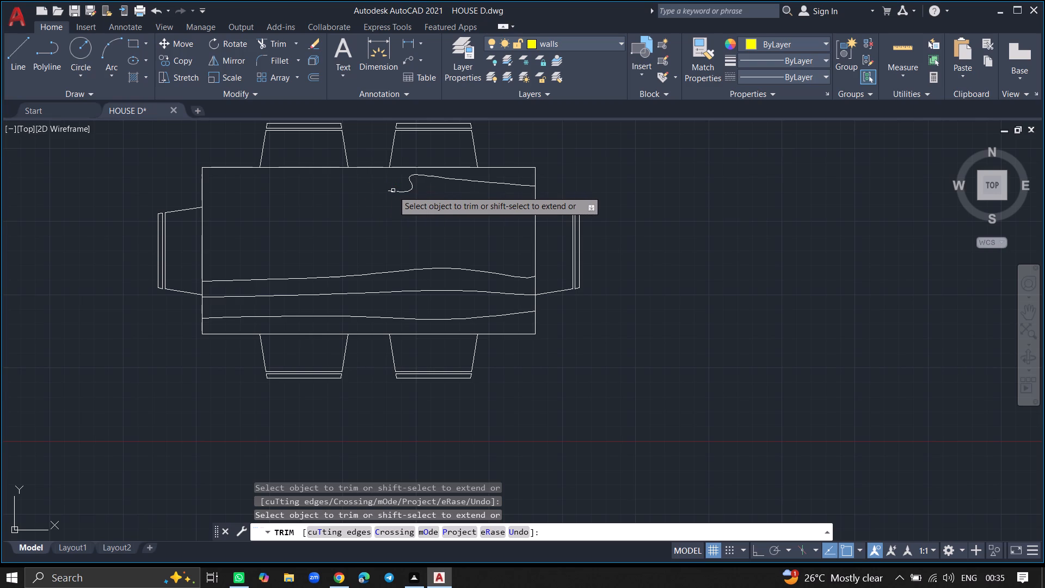
{"action": "left_click", "coordinate": [401, 191]}
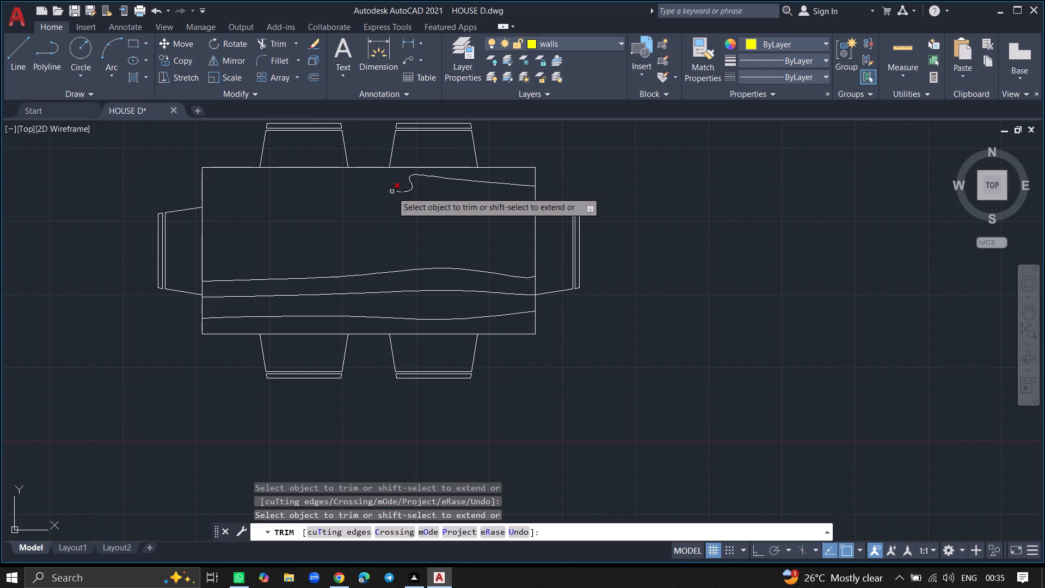
{"action": "left_click", "coordinate": [392, 192]}
{"action": "scroll", "coordinate": [392, 192], "scroll_direction": "up", "scroll_amount": 4, "text": "ctrl"}
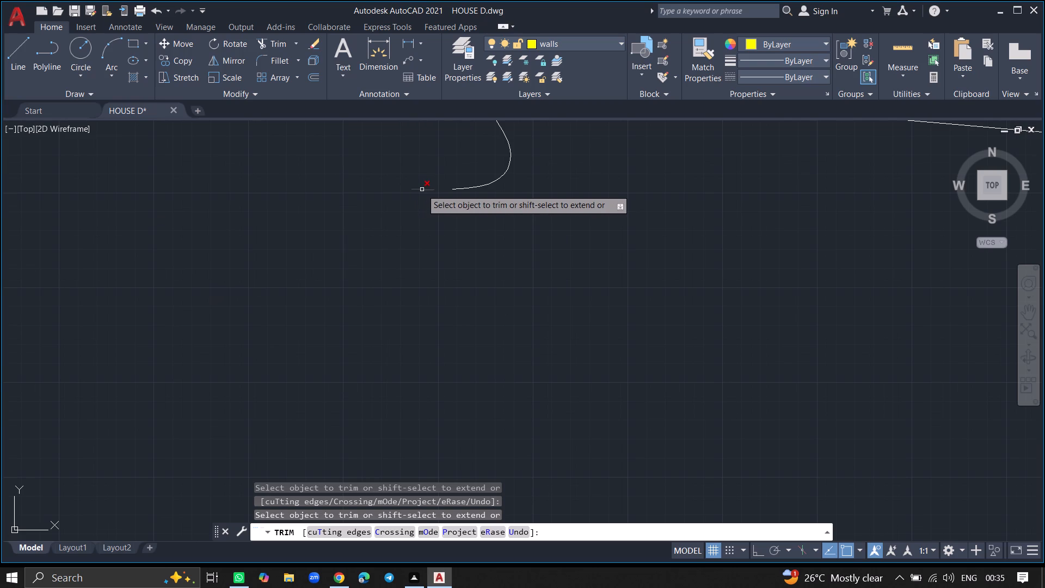
{"action": "left_click", "coordinate": [422, 189]}
{"action": "left_click", "coordinate": [457, 187]}
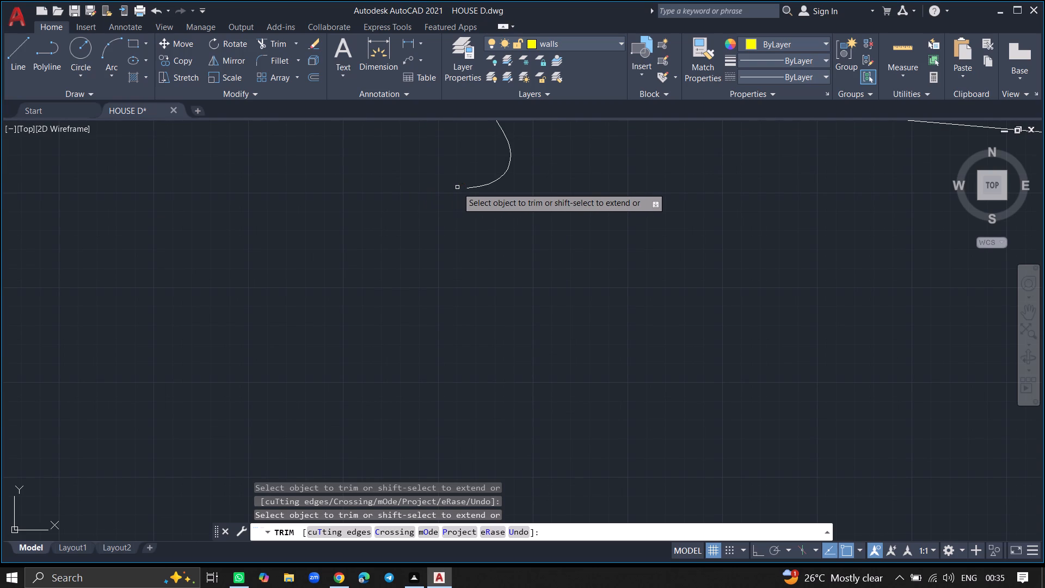
{"action": "left_click", "coordinate": [470, 187]}
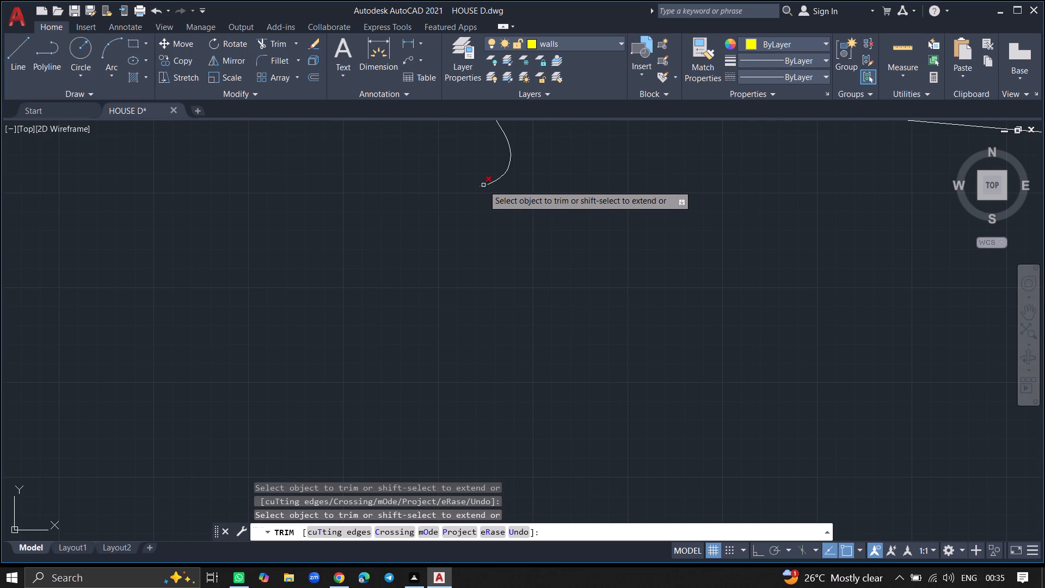
{"action": "left_click", "coordinate": [483, 185]}
{"action": "left_click", "coordinate": [488, 185]}
Trim away the lower bend of the uppermost wood-grain line's S-curve, segment by segment.
{"action": "scroll", "coordinate": [488, 185], "scroll_direction": "down", "scroll_amount": 4, "text": "ctrl"}
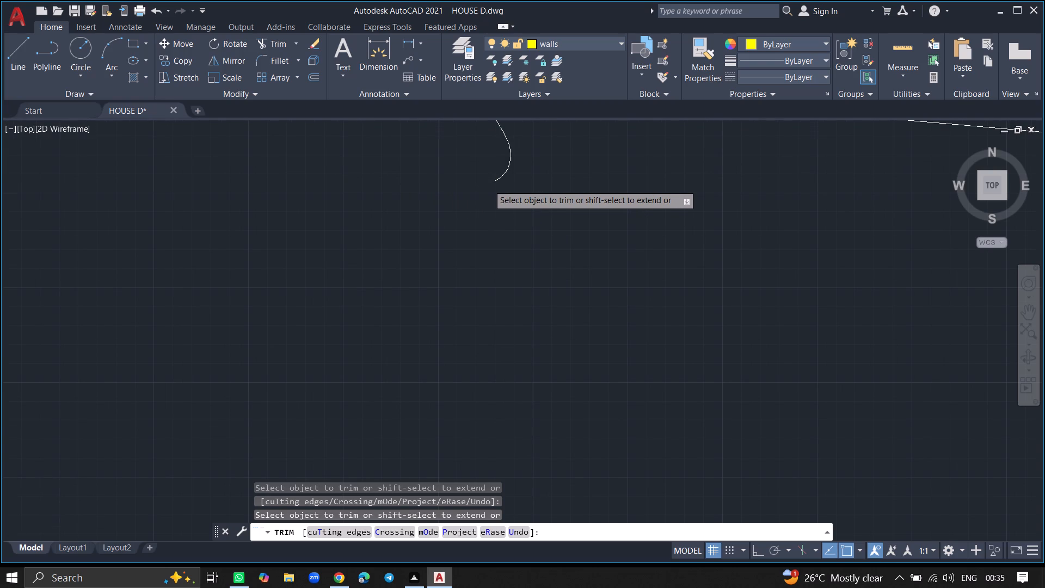
{"action": "left_click", "coordinate": [493, 178]}
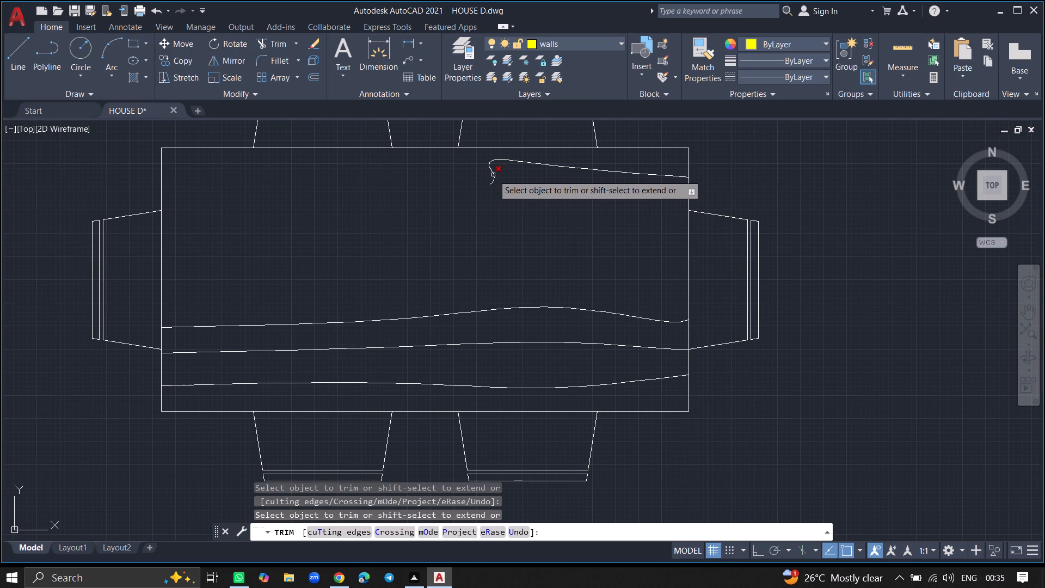
{"action": "left_click", "coordinate": [493, 175]}
{"action": "scroll", "coordinate": [492, 171], "scroll_direction": "up", "scroll_amount": 3, "text": "ctrl"}
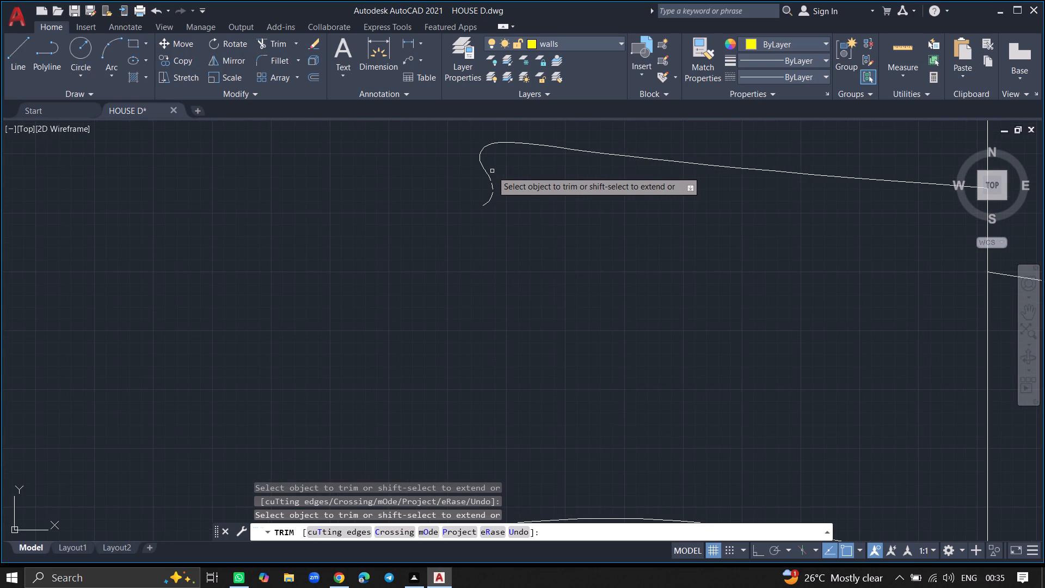
{"action": "left_click", "coordinate": [488, 171]}
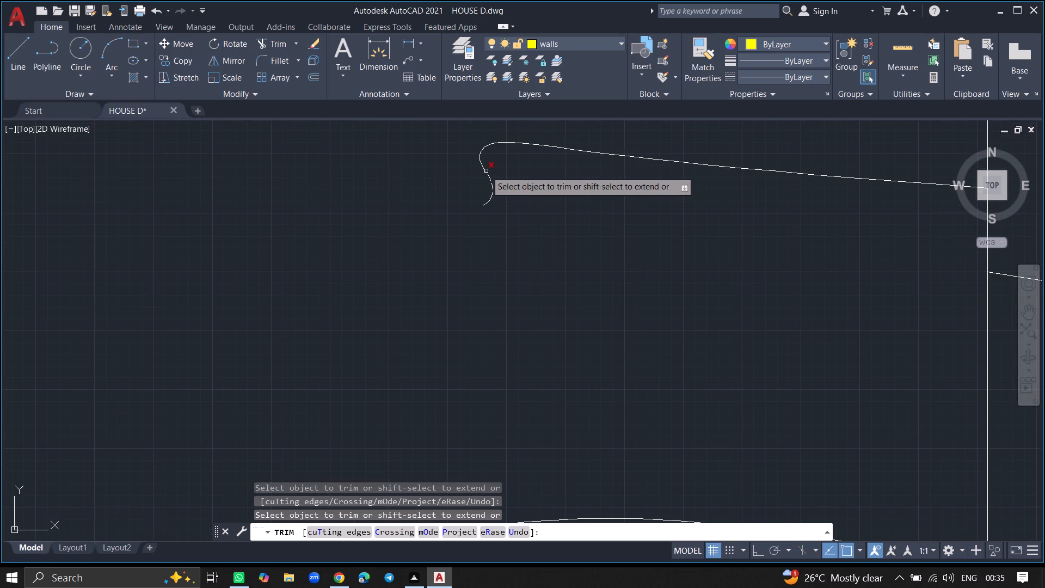
{"action": "left_click", "coordinate": [486, 171]}
{"action": "scroll", "coordinate": [486, 171], "scroll_direction": "up", "scroll_amount": 3, "text": "ctrl"}
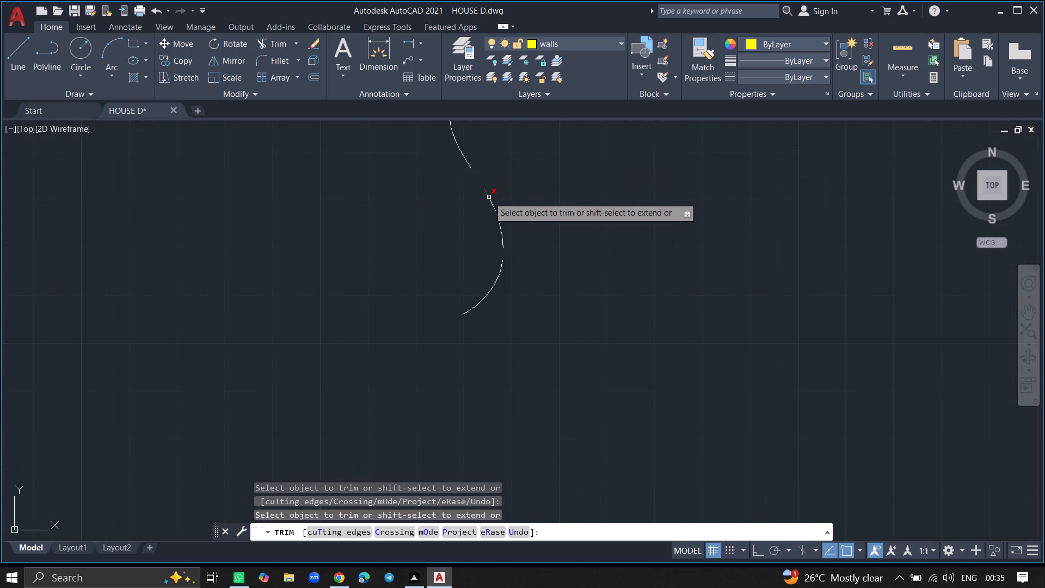
{"action": "left_click", "coordinate": [489, 197]}
{"action": "left_click", "coordinate": [493, 202]}
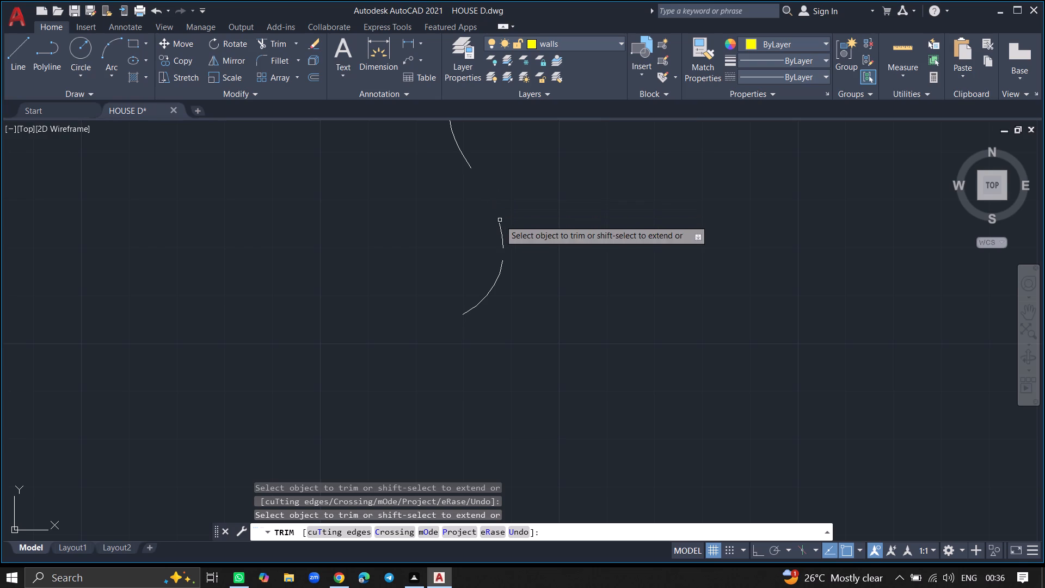
{"action": "left_click", "coordinate": [501, 228]}
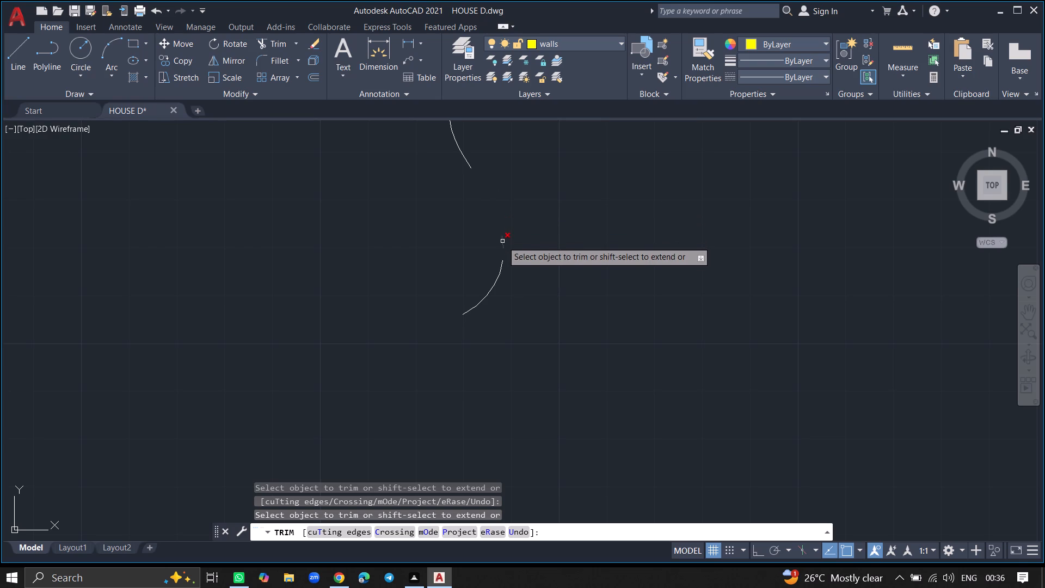
{"action": "left_click", "coordinate": [502, 241]}
{"action": "left_click", "coordinate": [502, 262]}
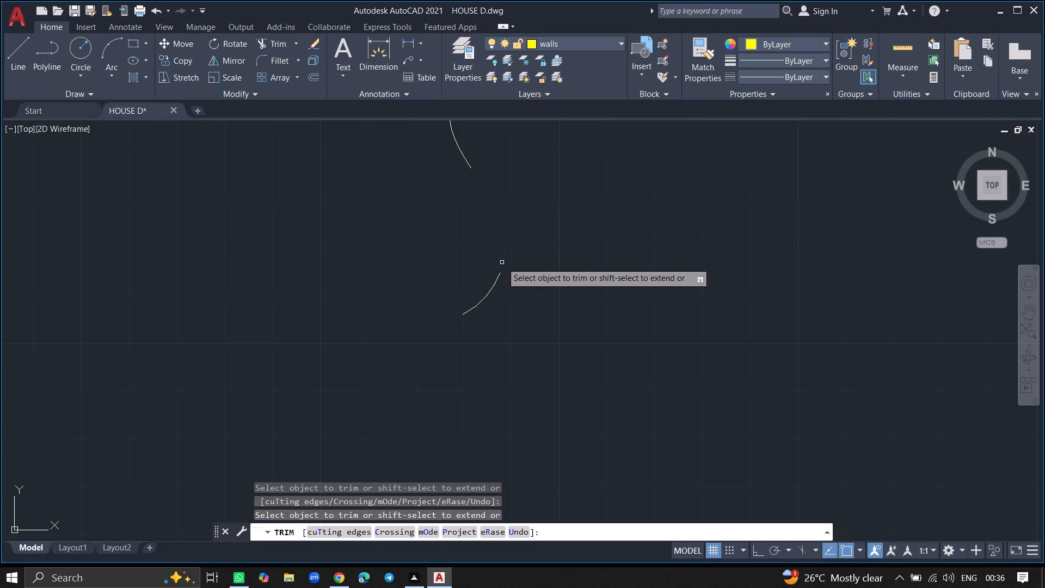
{"action": "left_click", "coordinate": [500, 274]}
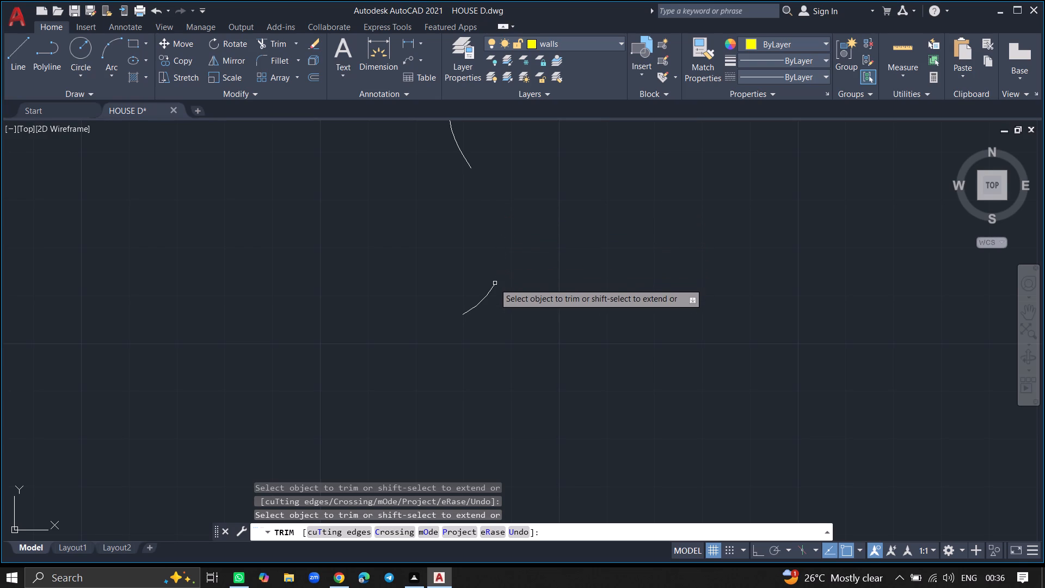
{"action": "left_click", "coordinate": [493, 286]}
{"action": "left_click", "coordinate": [487, 296]}
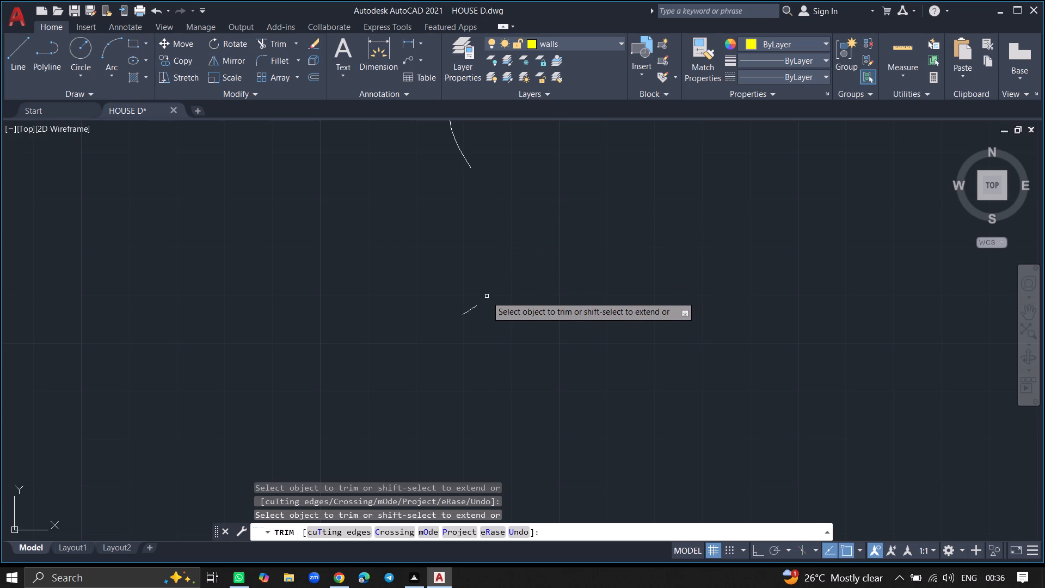
{"action": "left_click", "coordinate": [474, 306]}
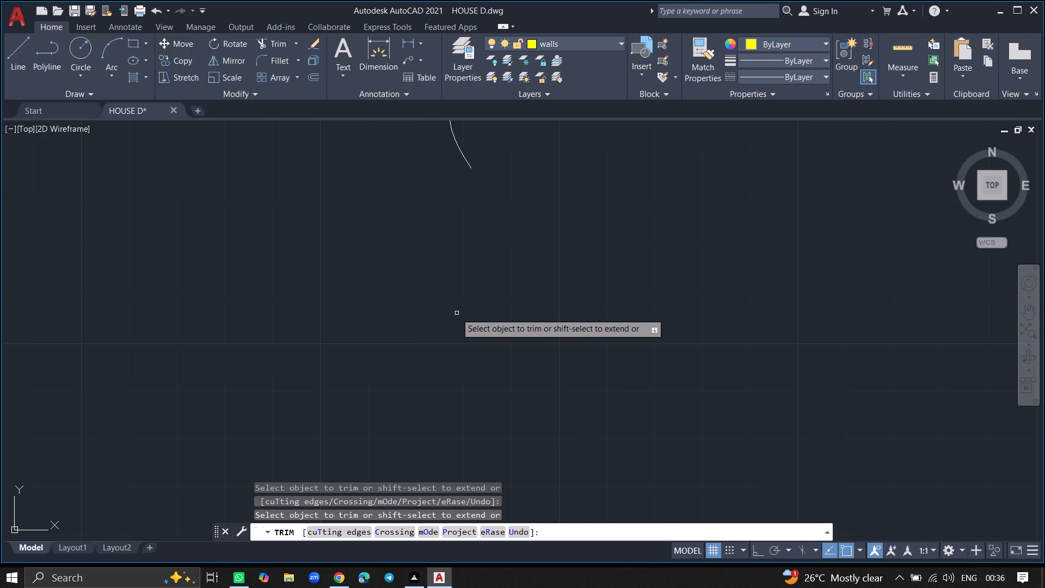
Trim segments out of the S-curve's upper bend on the uppermost wood-grain line, clearing most of its crest.
{"action": "scroll", "coordinate": [456, 313], "scroll_direction": "down", "scroll_amount": 2, "text": "ctrl"}
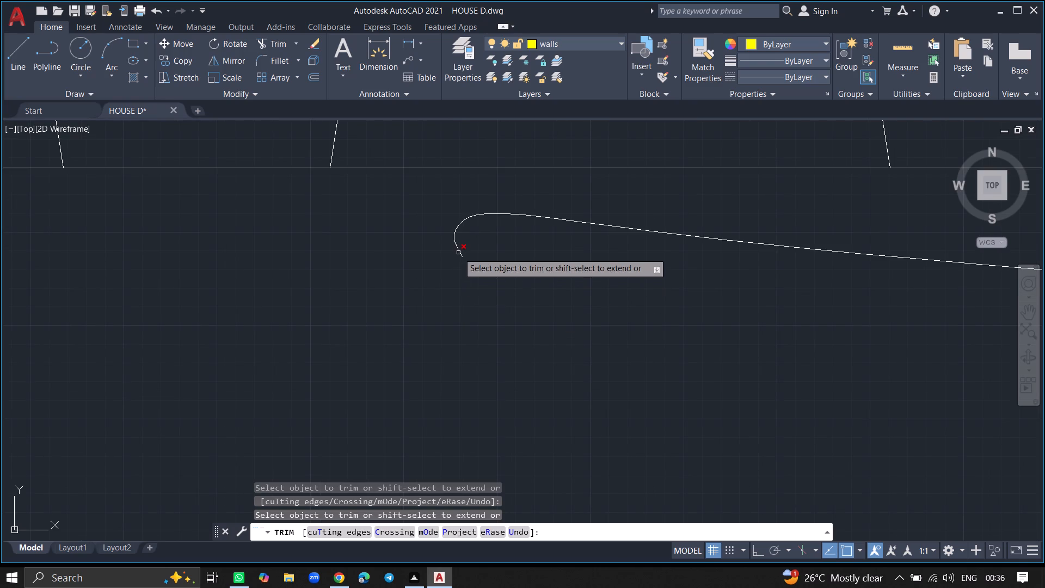
{"action": "left_click", "coordinate": [460, 251]}
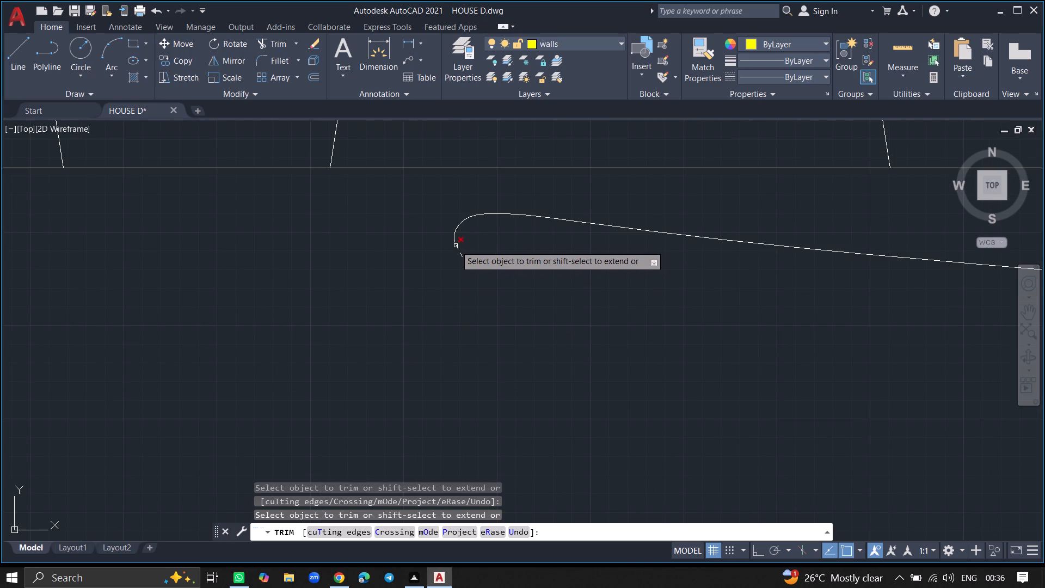
{"action": "left_click", "coordinate": [456, 246]}
{"action": "left_click", "coordinate": [457, 237]}
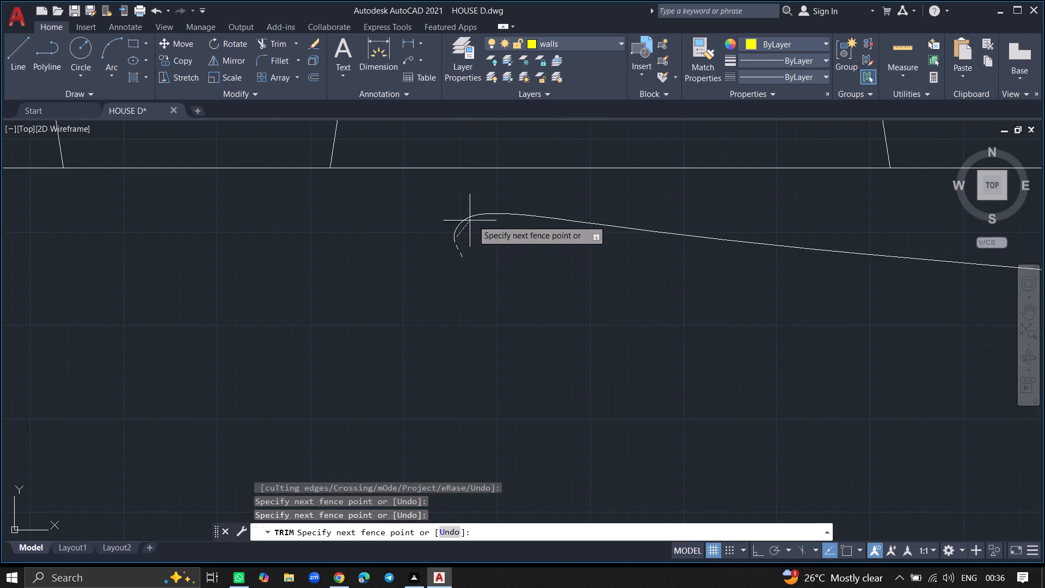
{"action": "left_click", "coordinate": [525, 210]}
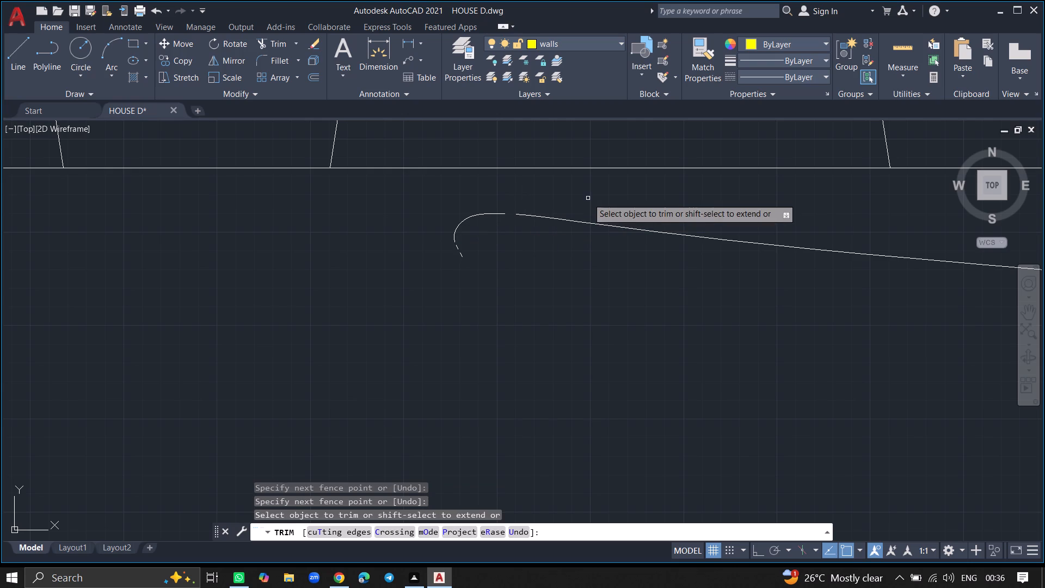
{"action": "left_click", "coordinate": [588, 198]}
{"action": "left_click", "coordinate": [446, 250]}
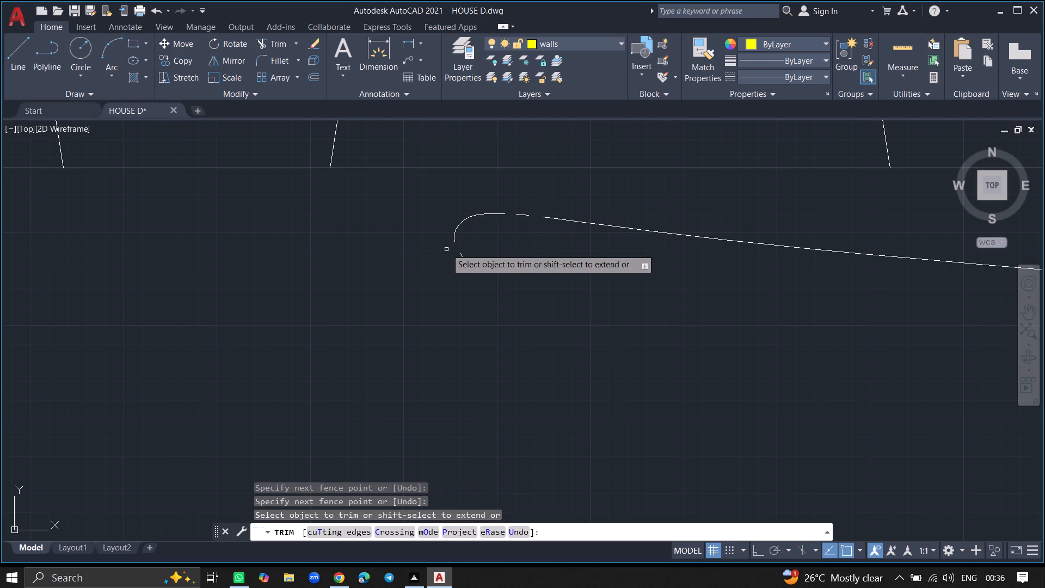
{"action": "left_click", "coordinate": [463, 223]}
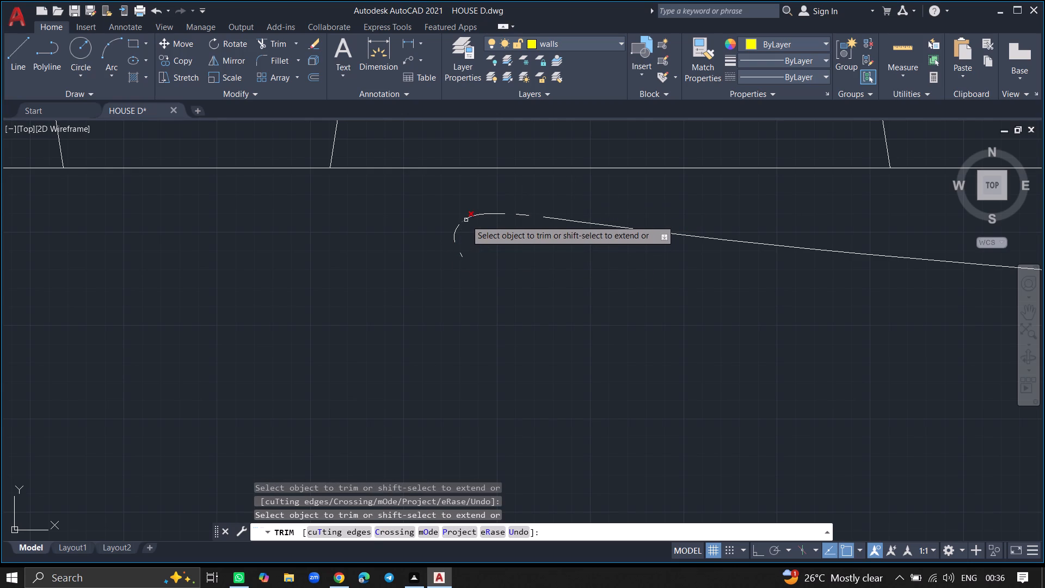
{"action": "left_click", "coordinate": [467, 219]}
{"action": "left_click", "coordinate": [471, 219]}
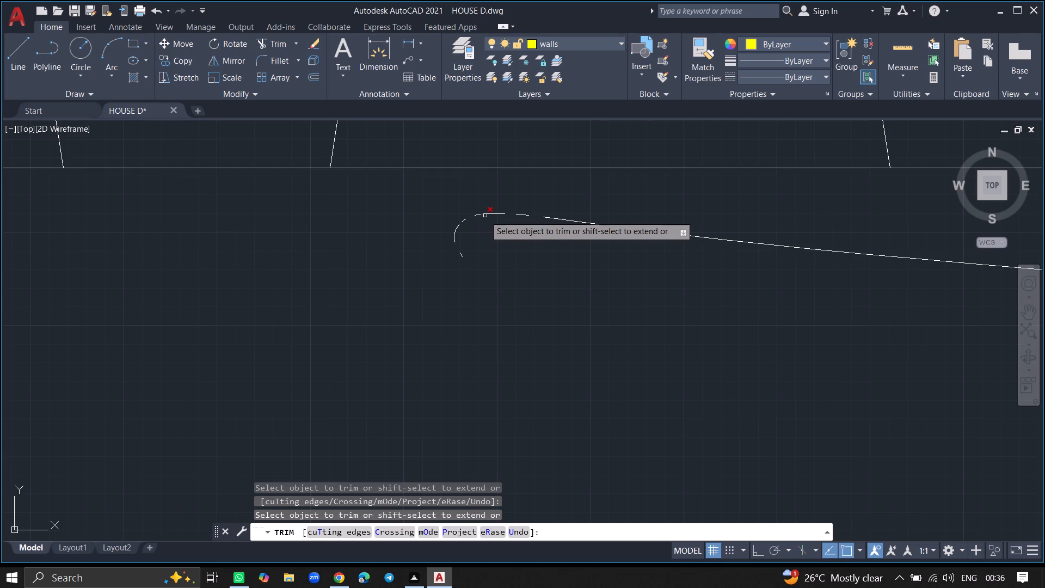
{"action": "left_click", "coordinate": [485, 216]}
{"action": "left_click", "coordinate": [489, 215]}
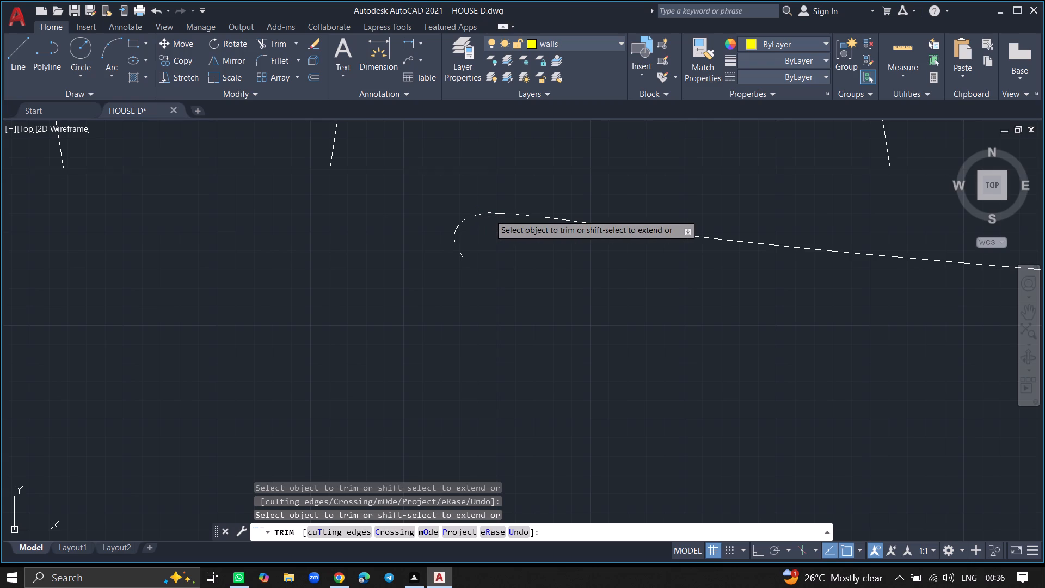
{"action": "left_click", "coordinate": [495, 215]}
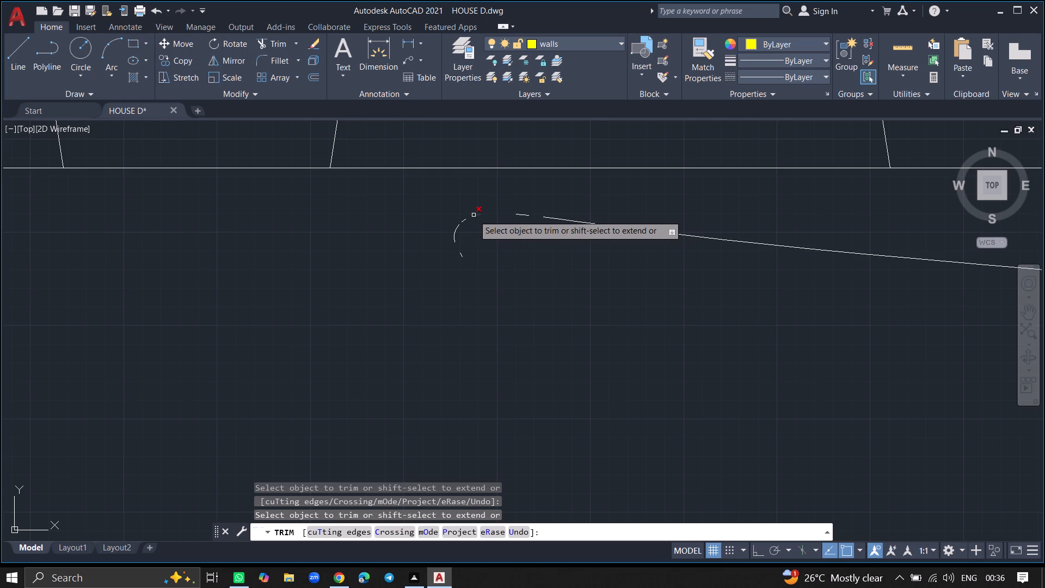
Trim away the leftover fragments of the S-curve's upper bend and the short piece just east of its crest.
{"action": "left_click", "coordinate": [473, 216]}
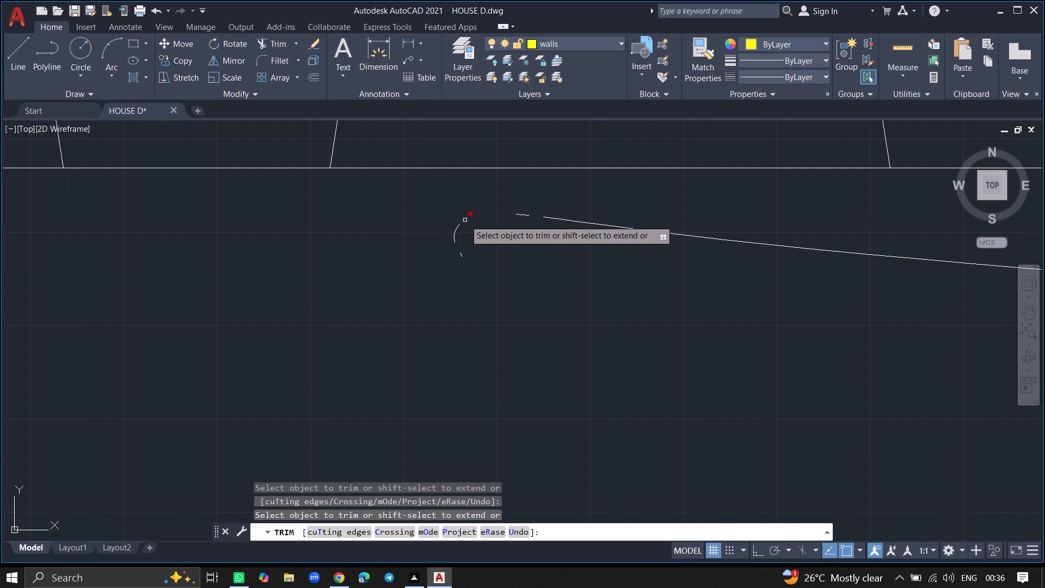
{"action": "left_click", "coordinate": [465, 220]}
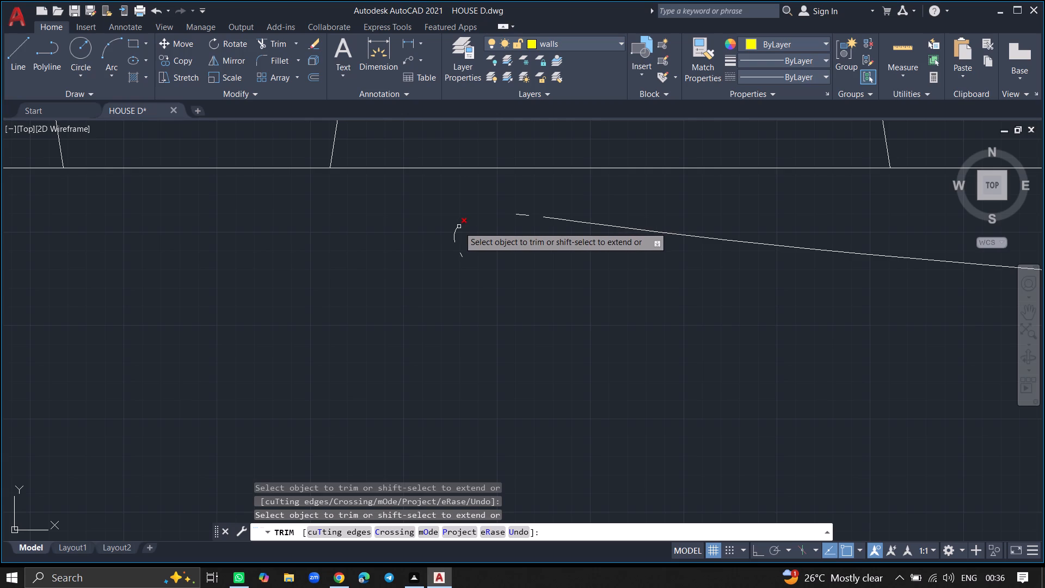
{"action": "left_click", "coordinate": [459, 226]}
{"action": "left_click", "coordinate": [454, 233]}
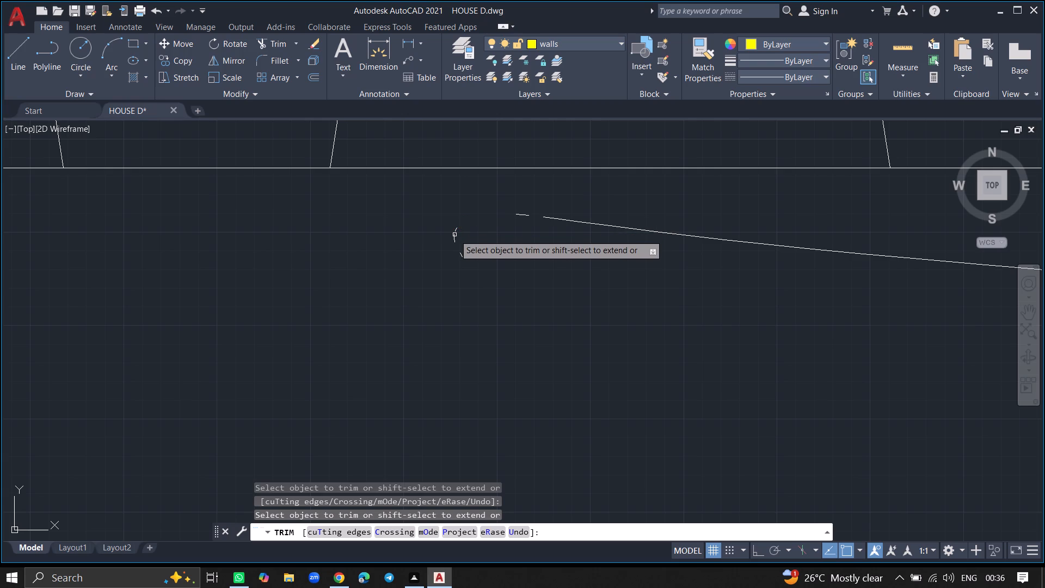
{"action": "left_click", "coordinate": [454, 237]}
{"action": "left_click", "coordinate": [456, 243]}
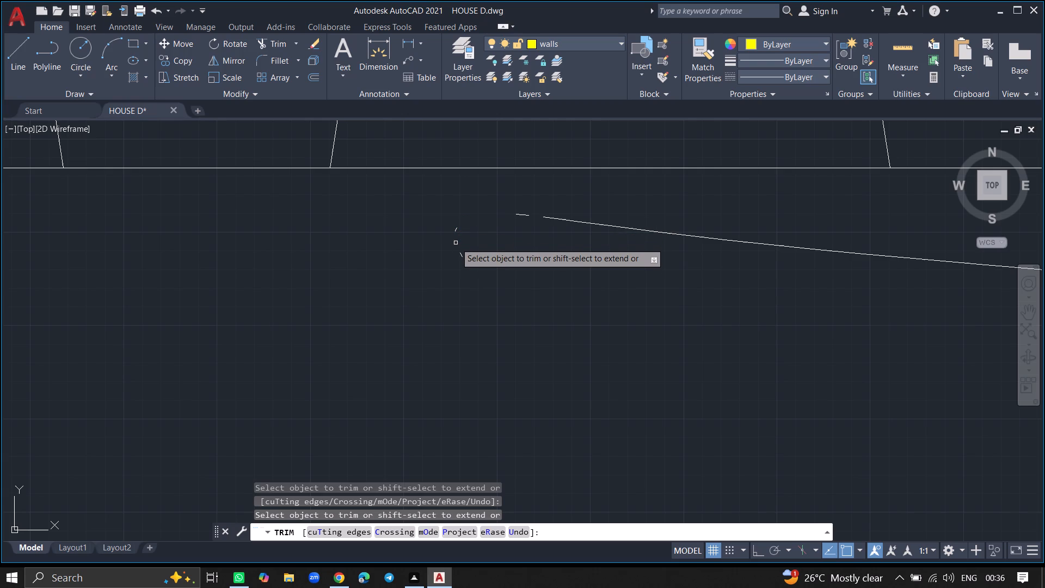
{"action": "left_click", "coordinate": [462, 255]}
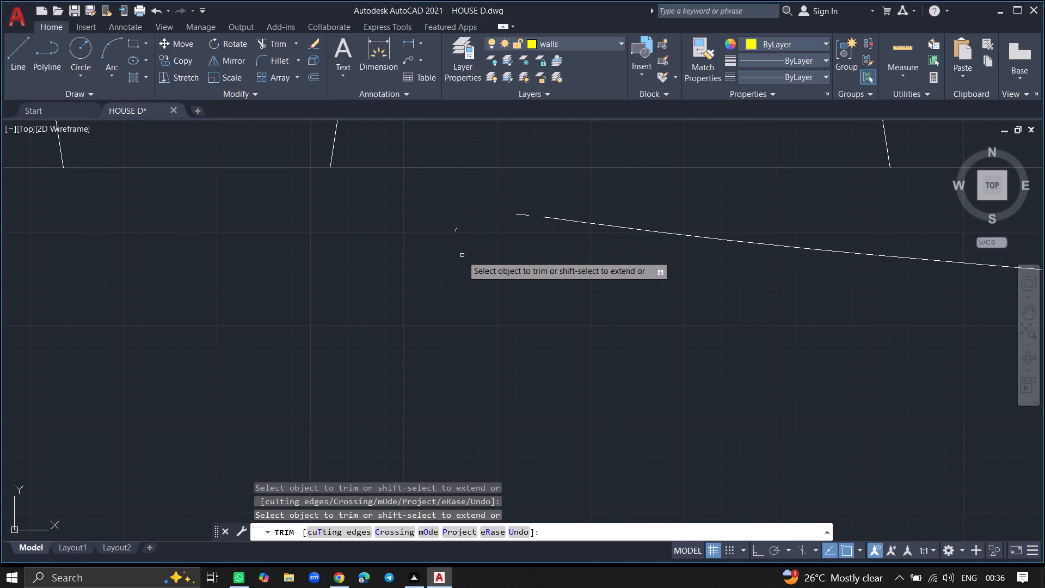
{"action": "left_click", "coordinate": [454, 231]}
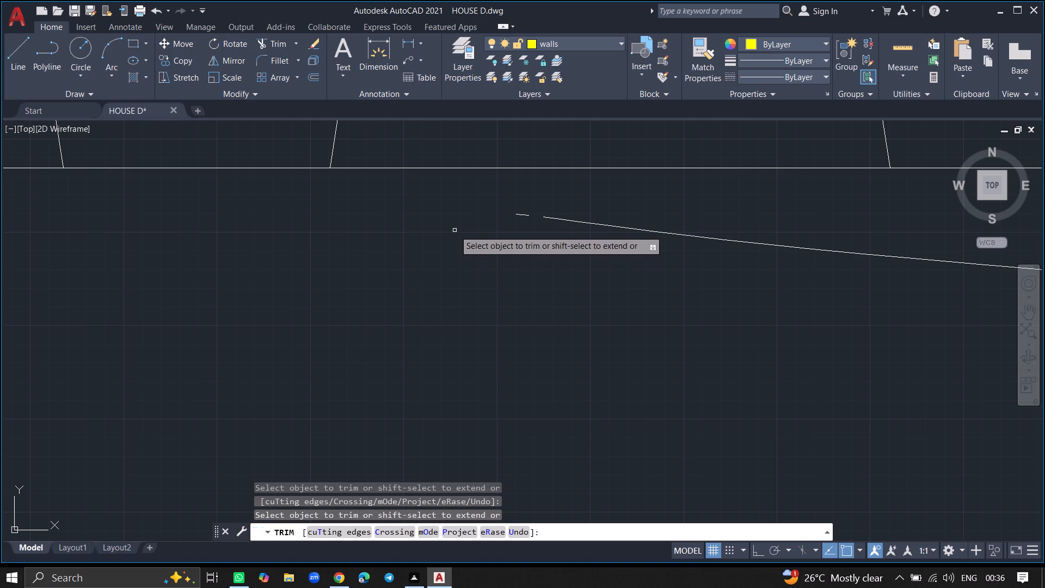
{"action": "left_click", "coordinate": [521, 217]}
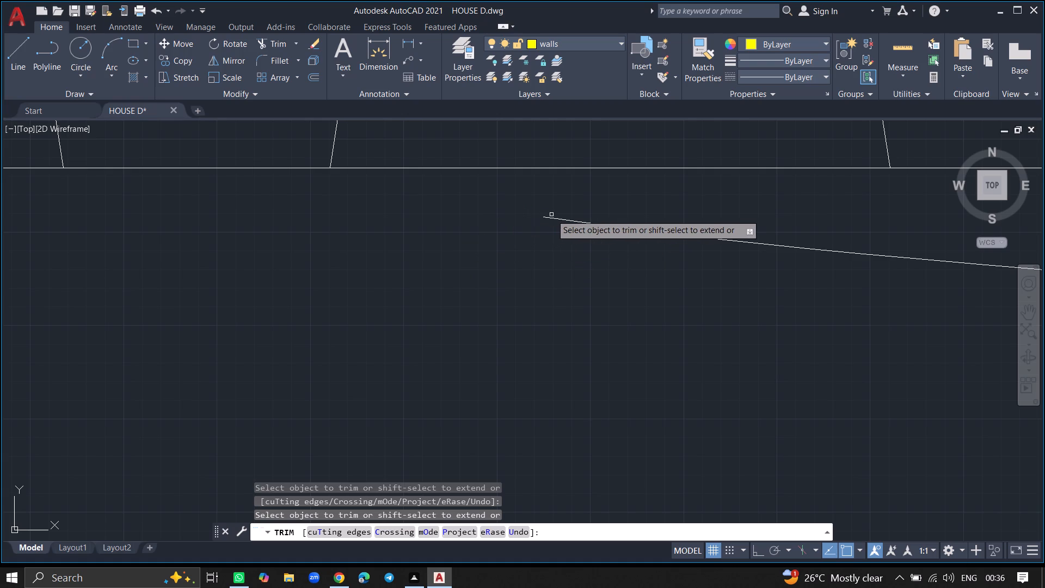
Trim away the western part of the uppermost wood-grain line's descending tail, segment by segment.
{"action": "left_click", "coordinate": [549, 218]}
{"action": "left_click", "coordinate": [565, 220]}
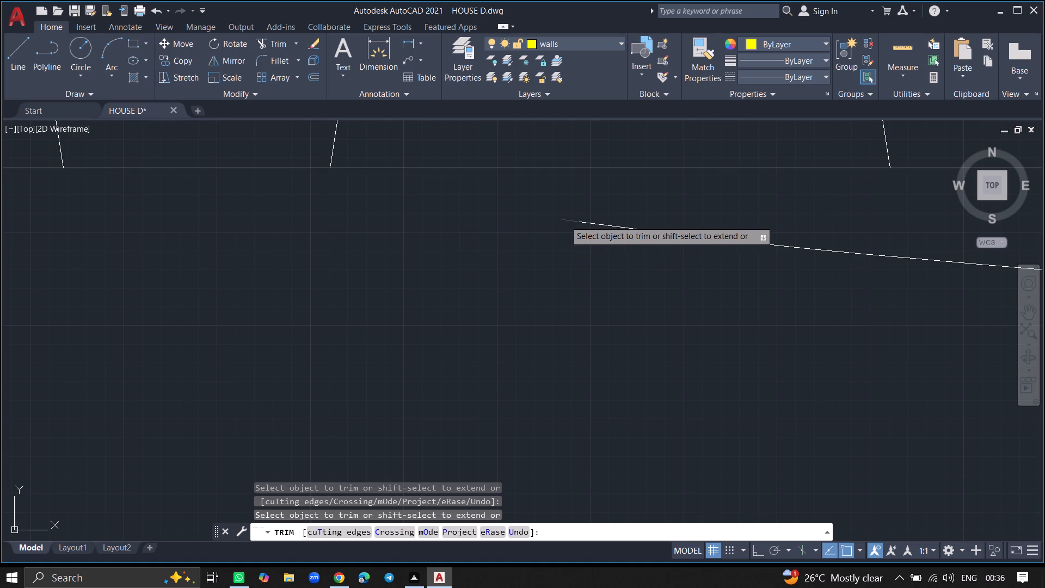
{"action": "left_click", "coordinate": [580, 222]}
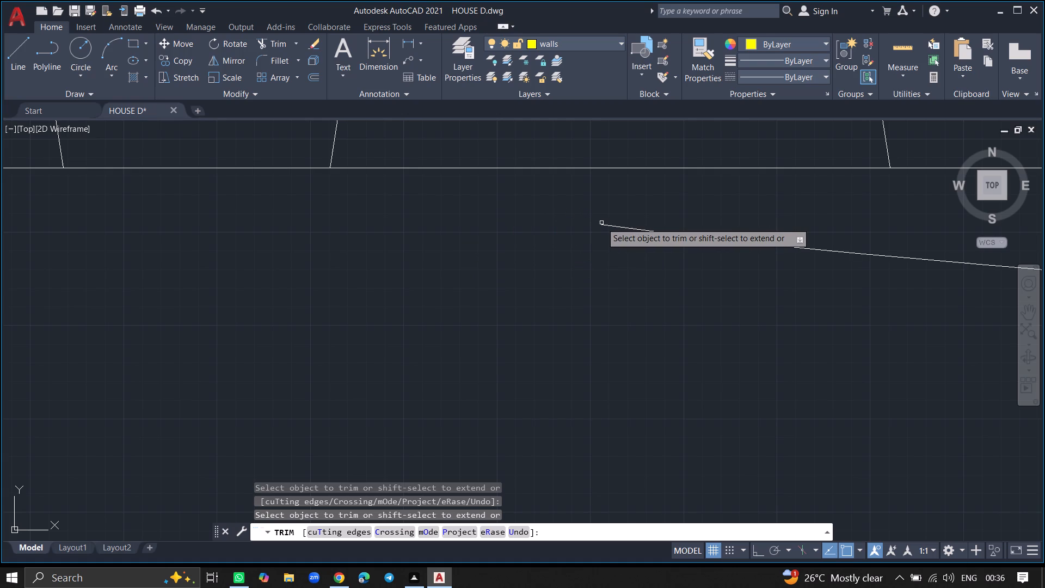
{"action": "left_click", "coordinate": [602, 223]}
{"action": "left_click", "coordinate": [627, 228]}
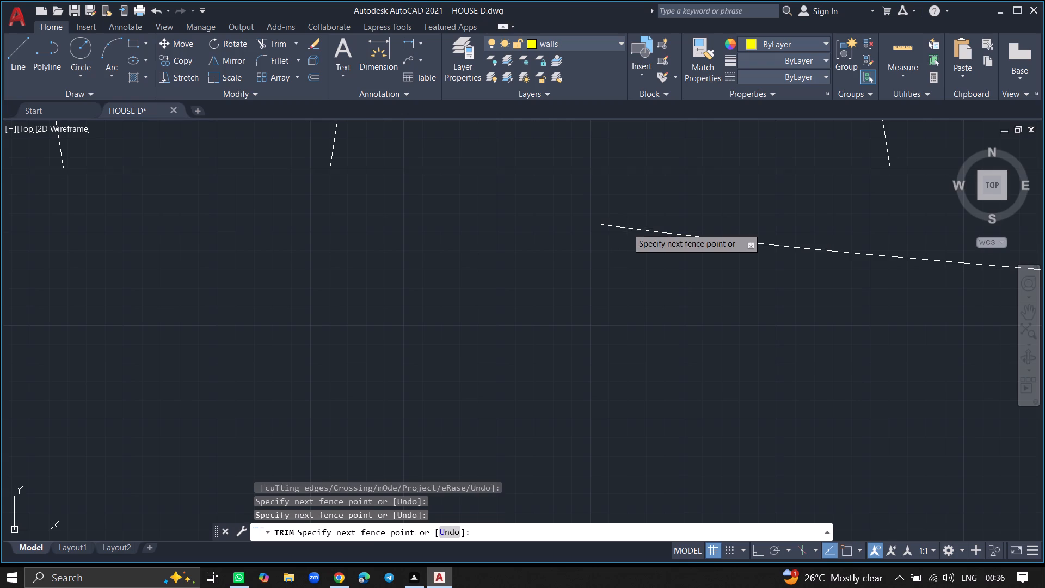
{"action": "left_click", "coordinate": [627, 228]}
{"action": "left_click", "coordinate": [621, 229]}
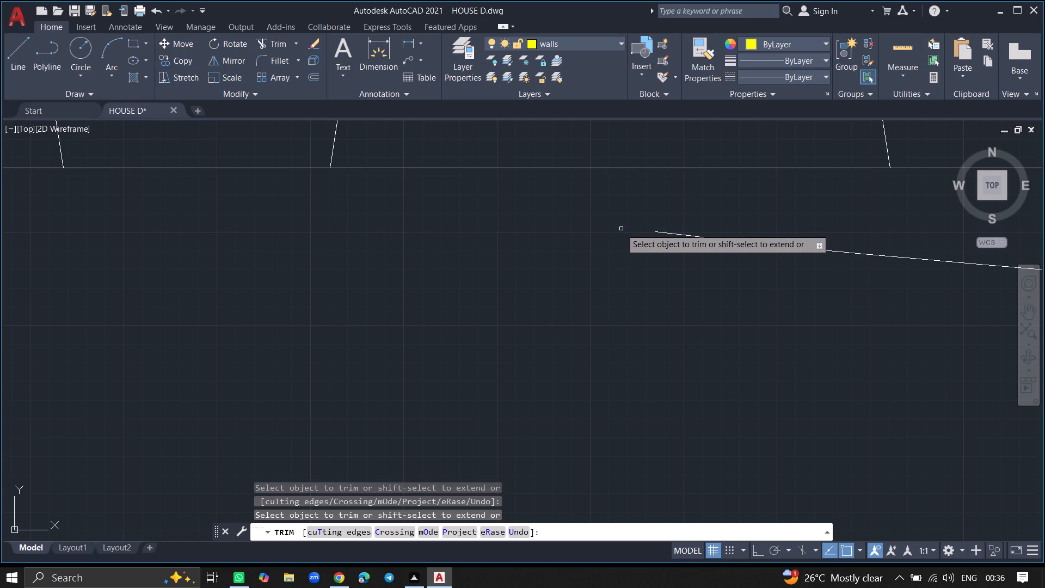
Trim away the rest of the uppermost wood-grain line's tail, segment by segment, through to the table's east edge.
{"action": "scroll", "coordinate": [621, 229], "scroll_direction": "down", "scroll_amount": 2, "text": "ctrl"}
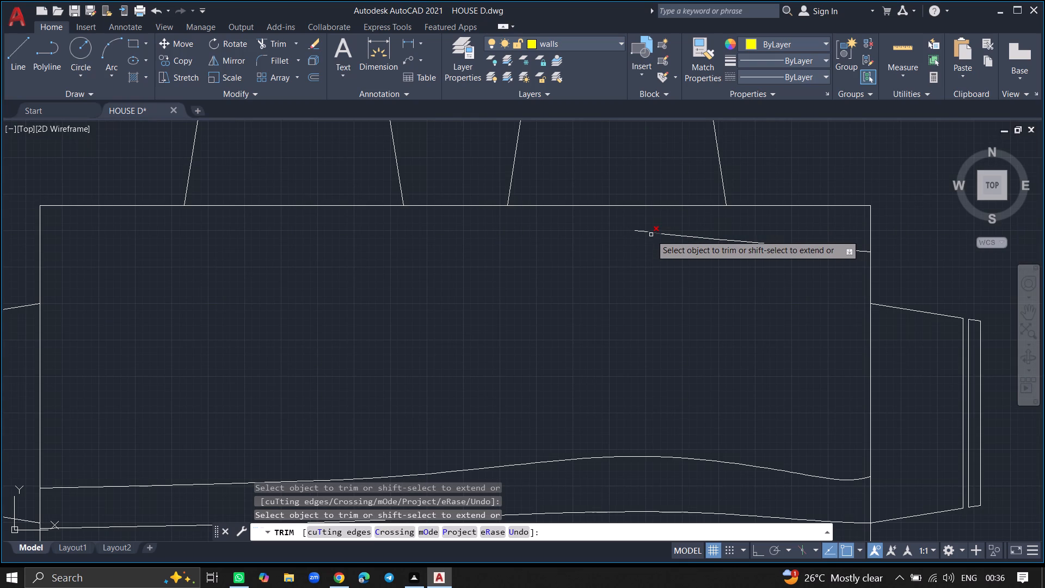
{"action": "left_click", "coordinate": [651, 234]}
{"action": "left_click", "coordinate": [643, 232]}
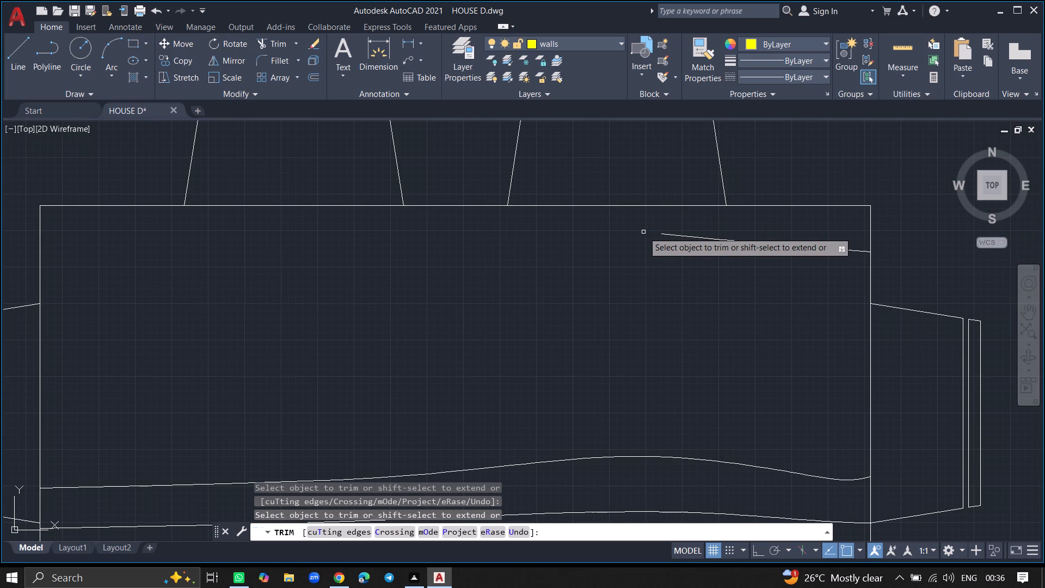
{"action": "left_click", "coordinate": [666, 236]}
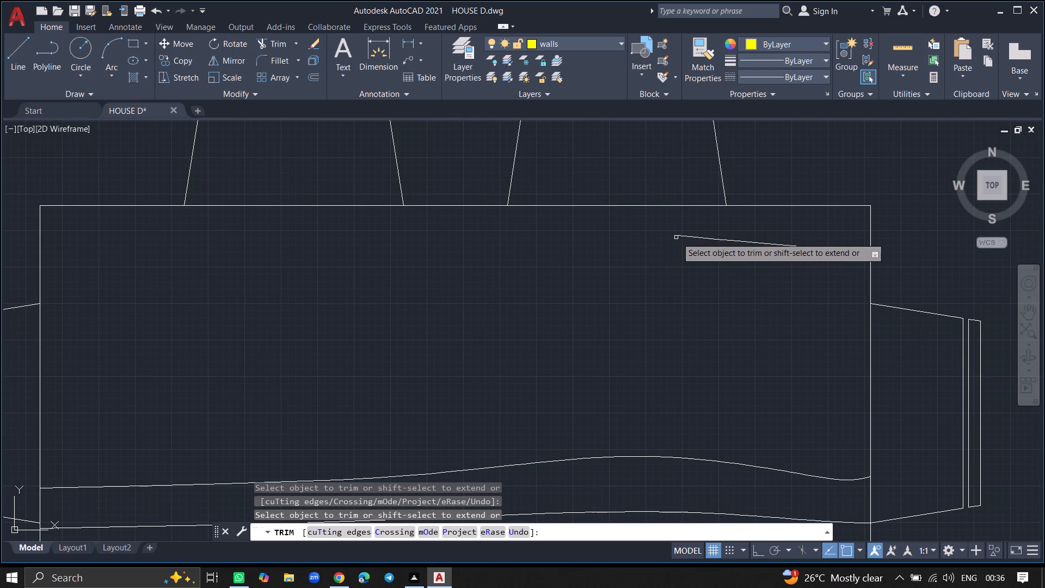
{"action": "left_click", "coordinate": [698, 237]}
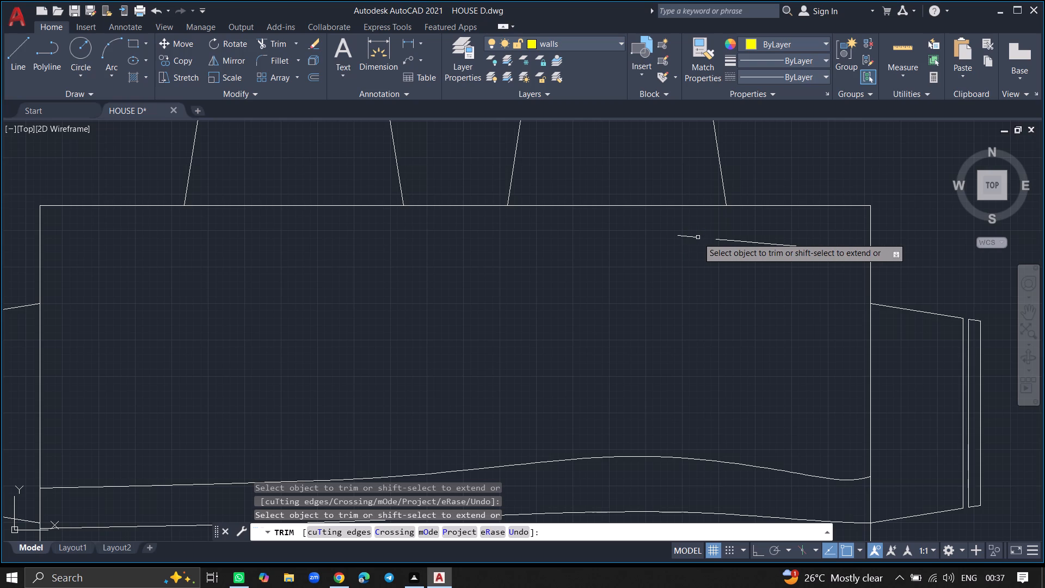
{"action": "left_click", "coordinate": [691, 237]}
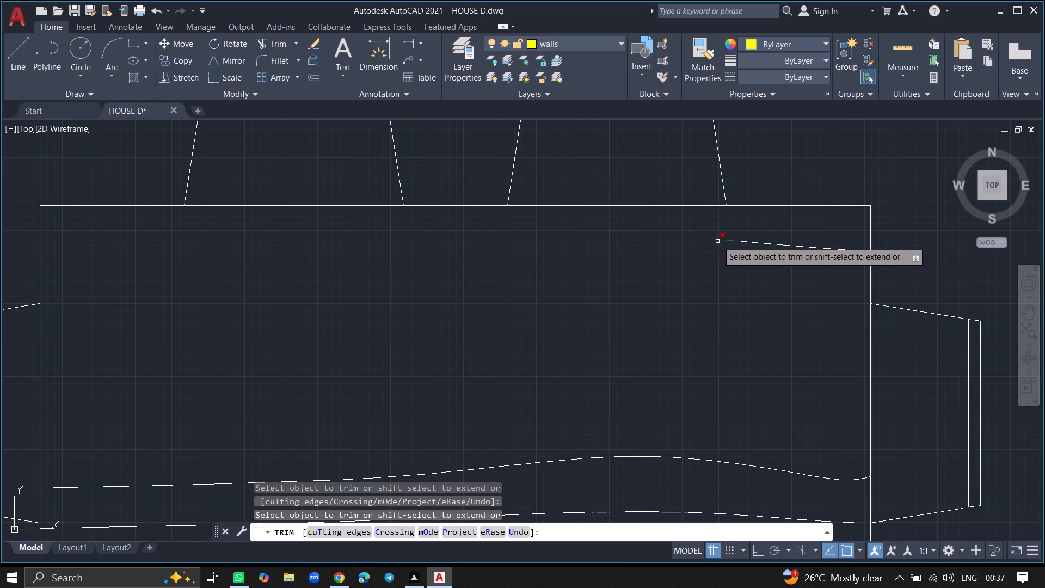
{"action": "left_click", "coordinate": [717, 241]}
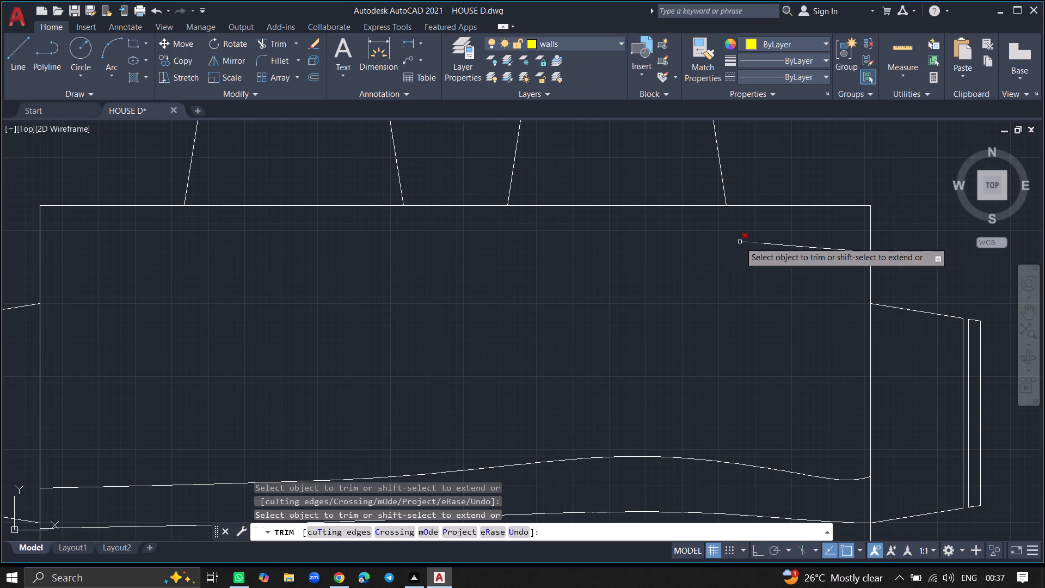
{"action": "left_click", "coordinate": [740, 242]}
{"action": "left_click", "coordinate": [768, 243]}
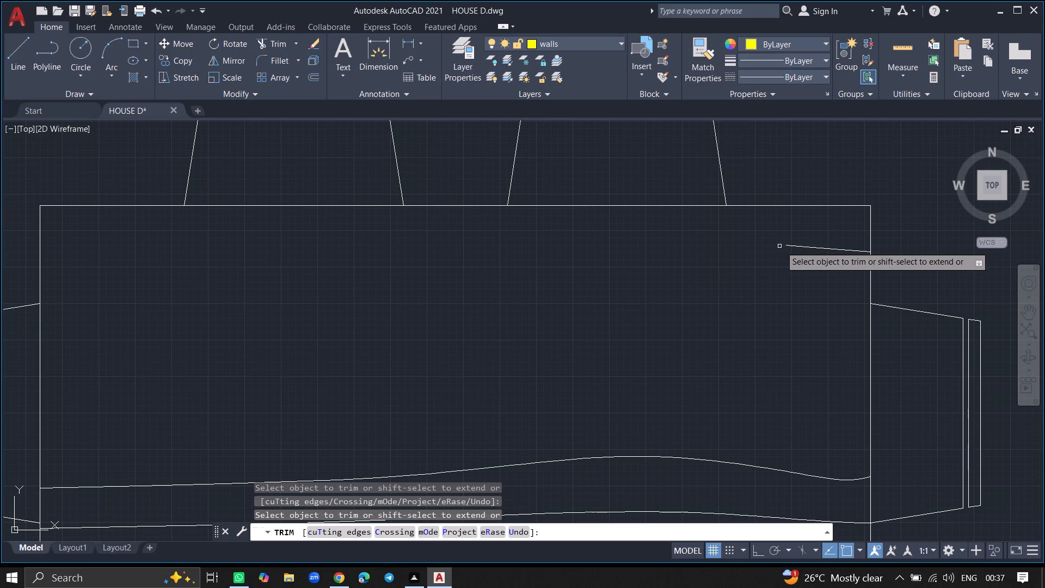
{"action": "left_click", "coordinate": [793, 248]}
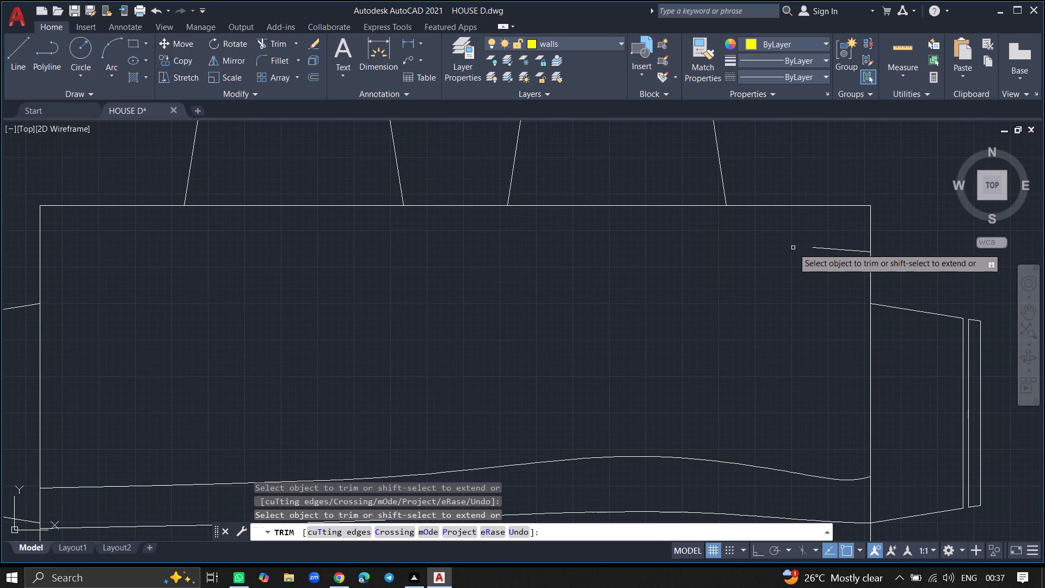
{"action": "left_click", "coordinate": [815, 247]}
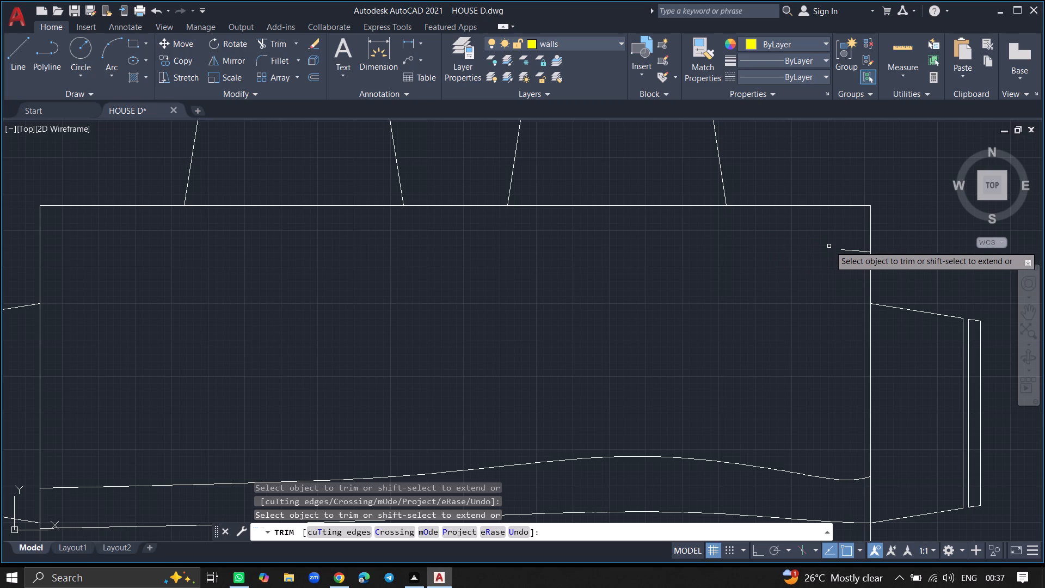
{"action": "left_click", "coordinate": [856, 250]}
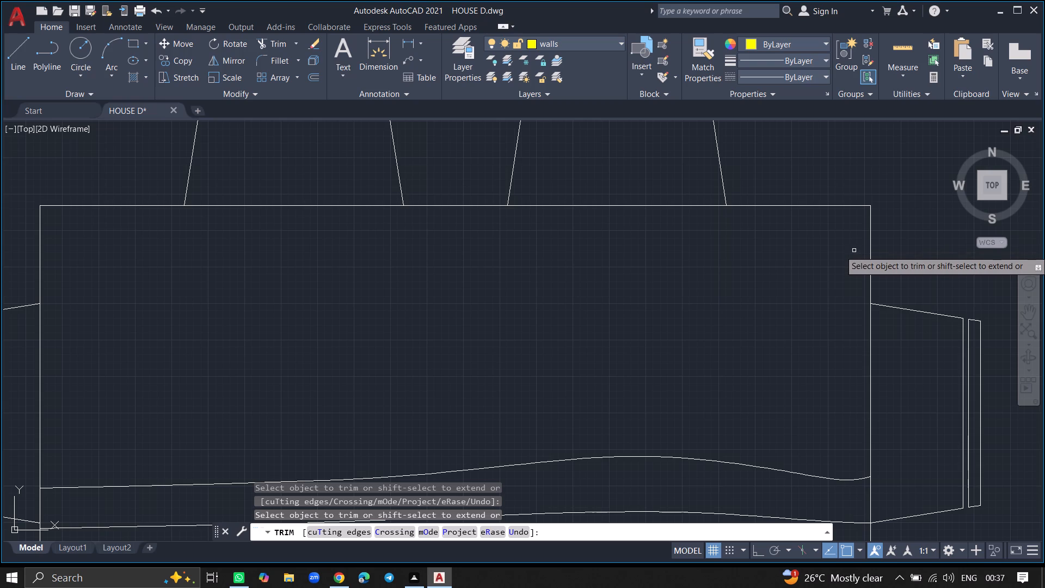
Trim gaps into the two upper remaining wood-grain lines, at the crest and just west of it, using fence cuts across them.
{"action": "scroll", "coordinate": [806, 276], "scroll_direction": "down", "scroll_amount": 5, "text": "ctrl"}
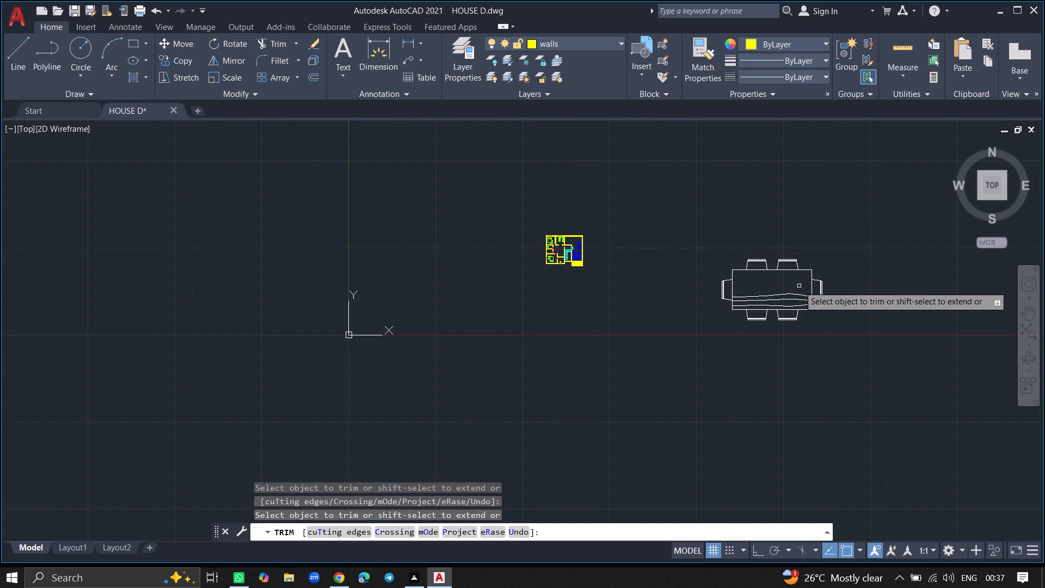
{"action": "scroll", "coordinate": [795, 296], "scroll_direction": "up", "scroll_amount": 1, "text": "ctrl"}
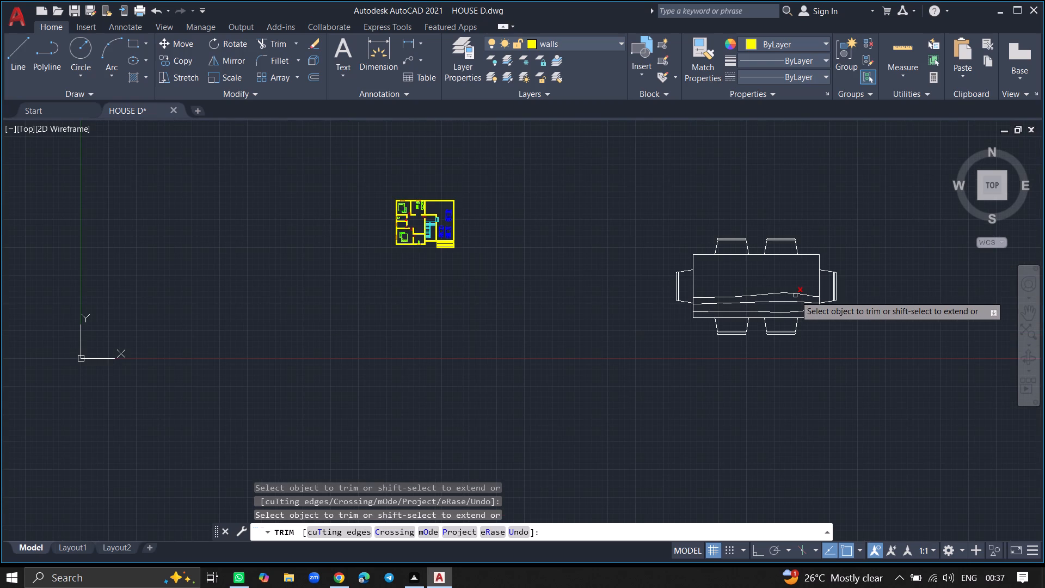
{"action": "left_click", "coordinate": [794, 295]}
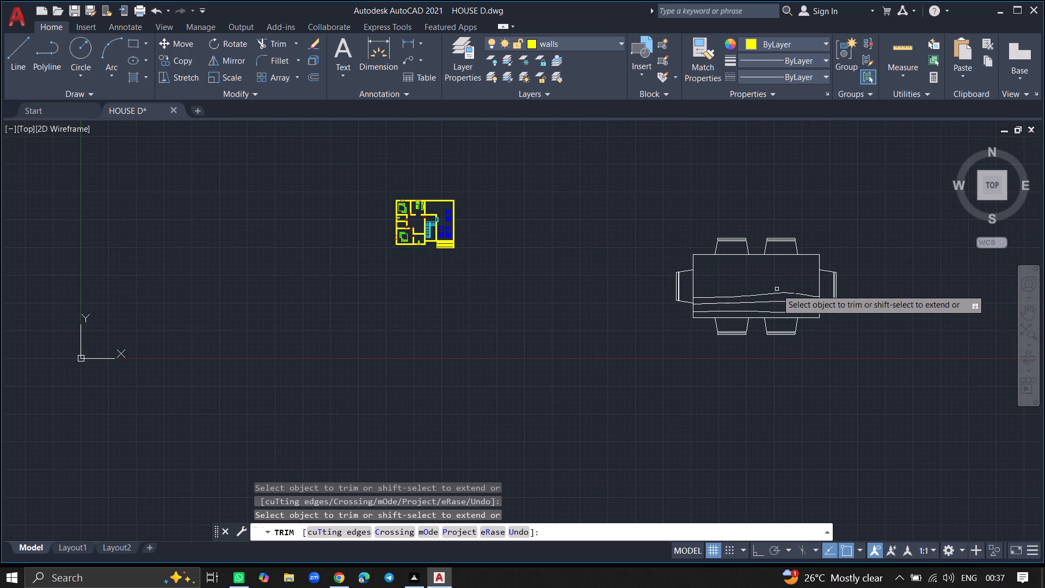
{"action": "left_click", "coordinate": [777, 289]}
{"action": "scroll", "coordinate": [777, 289], "scroll_direction": "up", "scroll_amount": 1, "text": "ctrl"}
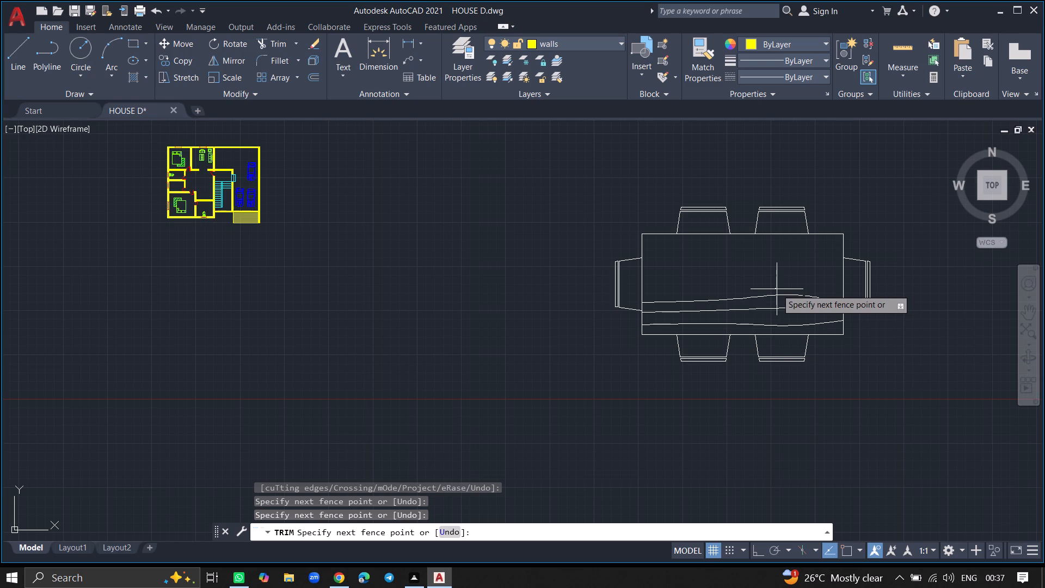
{"action": "left_click", "coordinate": [796, 309]}
{"action": "left_click", "coordinate": [796, 309]}
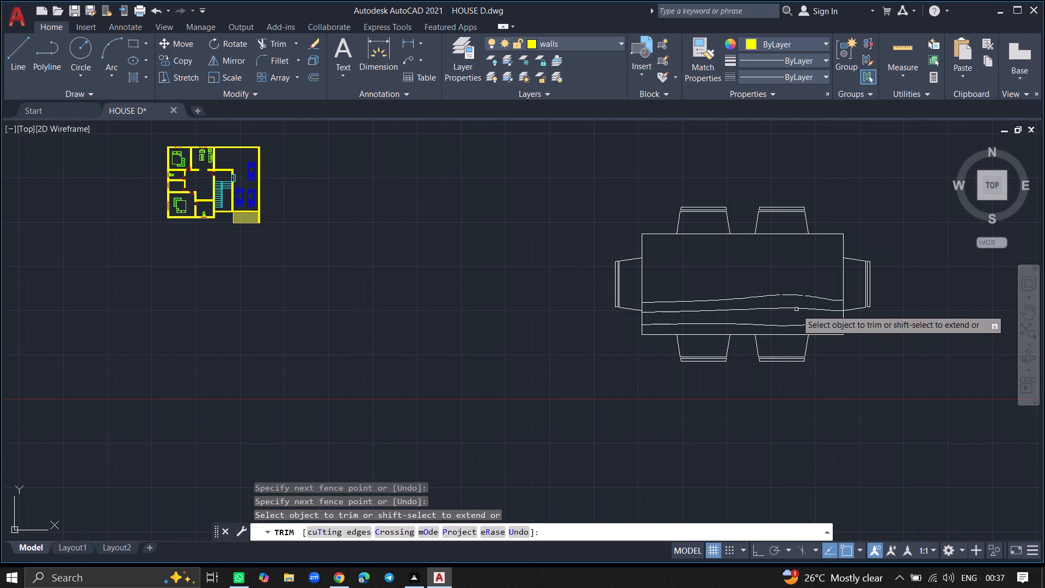
{"action": "left_click", "coordinate": [770, 309]}
{"action": "left_click", "coordinate": [750, 285]}
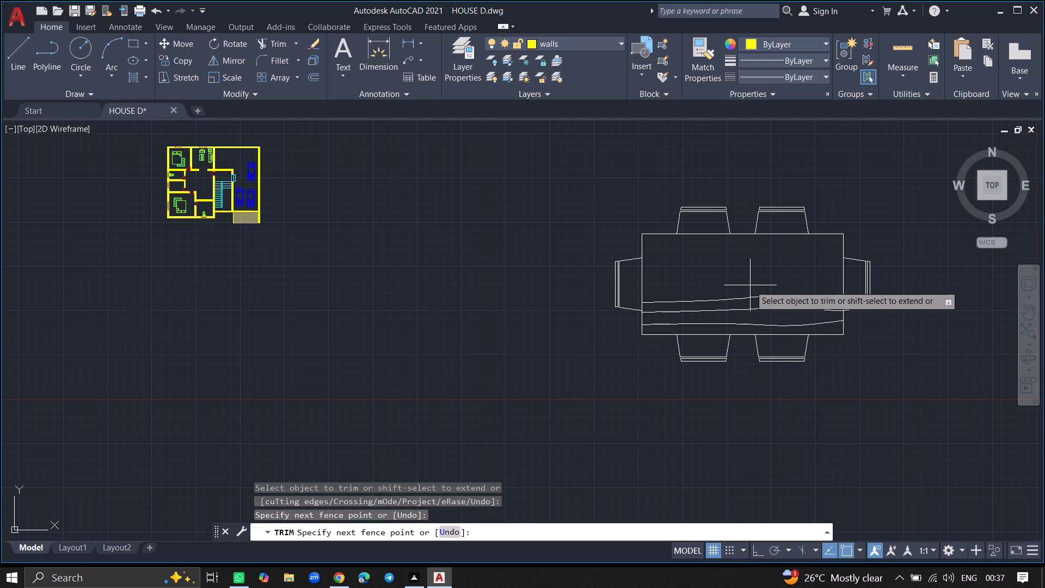
{"action": "left_click", "coordinate": [754, 320]}
{"action": "left_click", "coordinate": [754, 320]}
{"action": "left_click", "coordinate": [754, 320]}
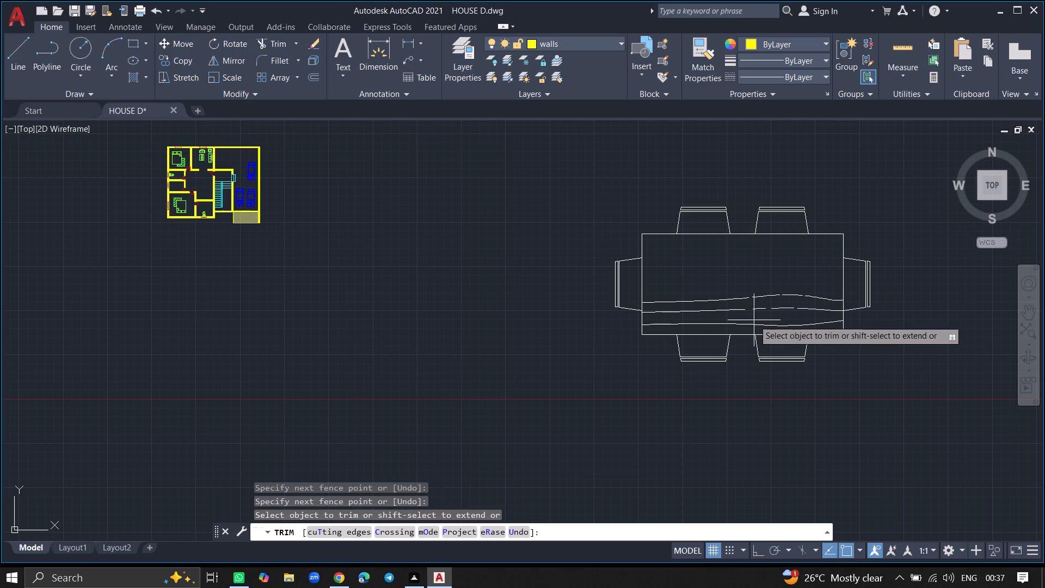
Fence-trim the middle stretch of the two upper remaining wood-grain lines, from the table's western third to just east of its centre.
{"action": "left_click", "coordinate": [720, 297]}
{"action": "left_click", "coordinate": [720, 297]}
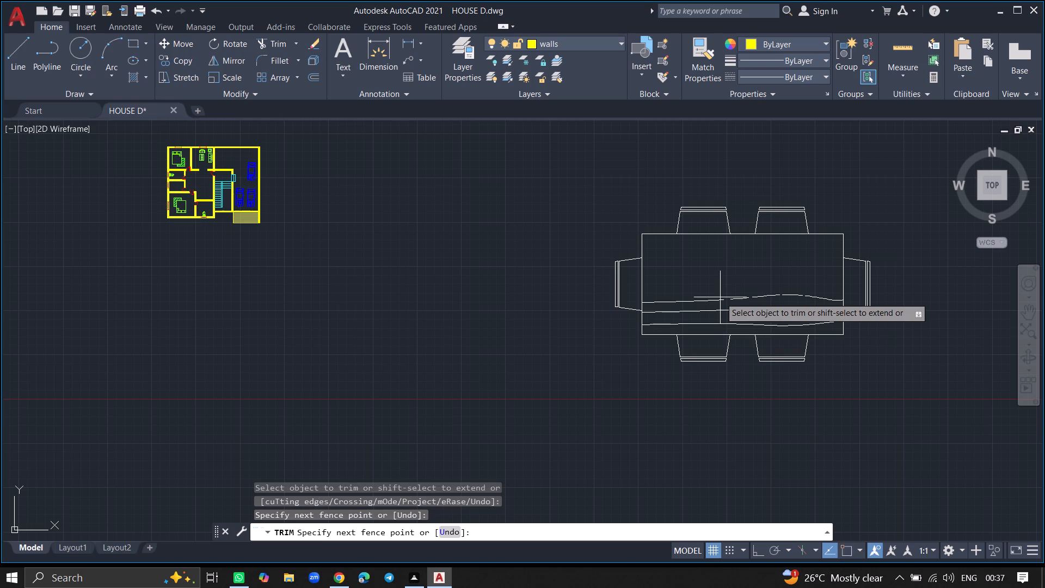
{"action": "left_click", "coordinate": [721, 318]}
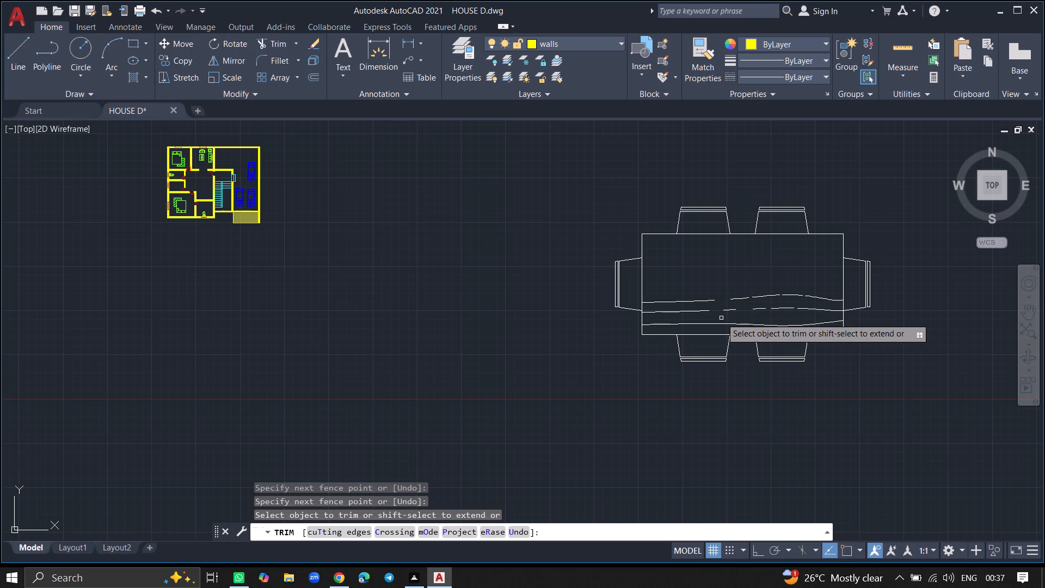
{"action": "left_click", "coordinate": [721, 318]}
{"action": "left_click", "coordinate": [686, 304]}
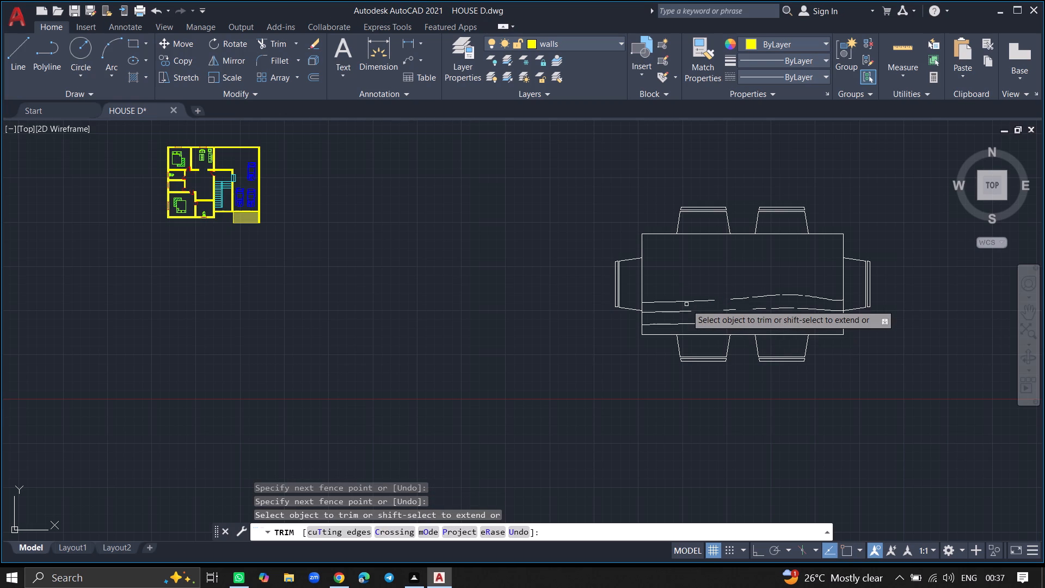
{"action": "left_click", "coordinate": [683, 297]}
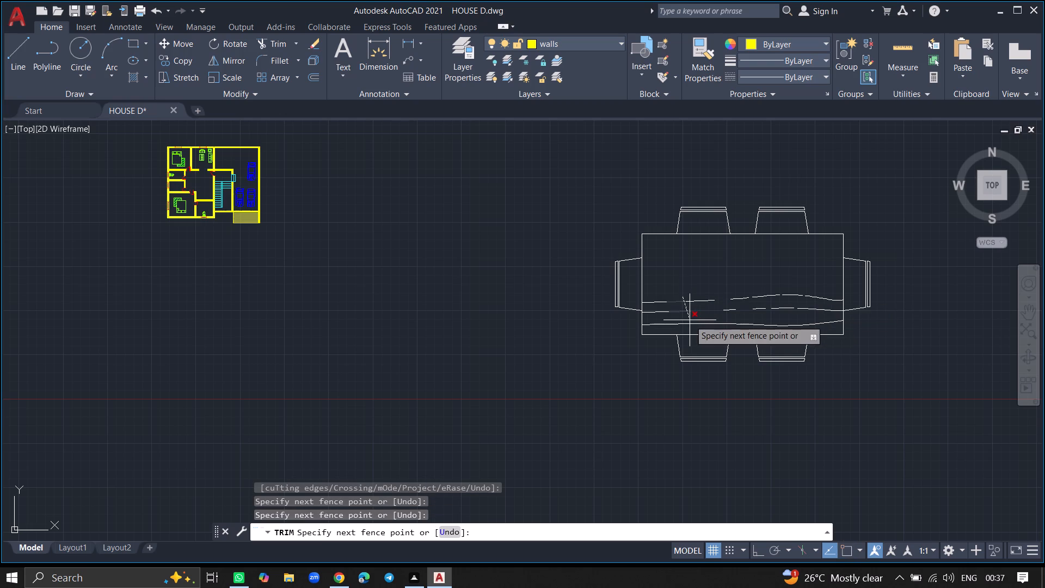
{"action": "left_click", "coordinate": [690, 320]}
{"action": "left_click", "coordinate": [690, 320]}
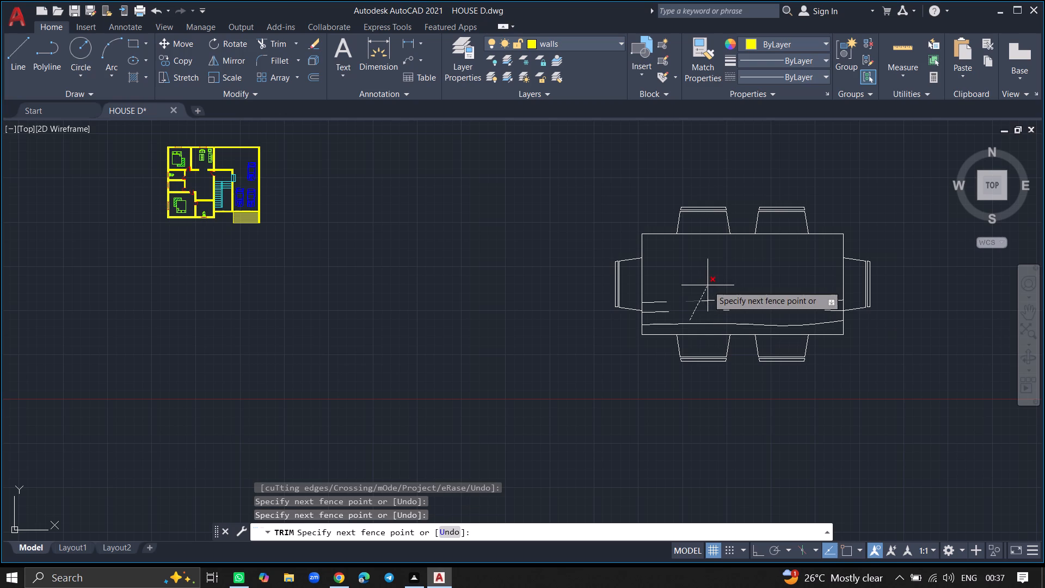
{"action": "left_click", "coordinate": [708, 285]}
{"action": "left_click", "coordinate": [708, 285]}
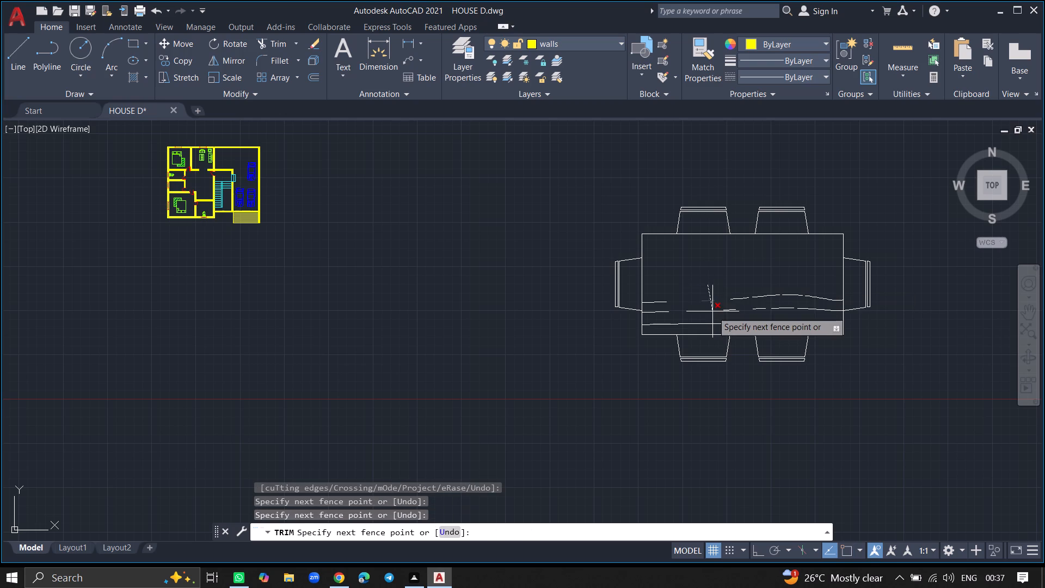
{"action": "left_click", "coordinate": [712, 311]}
{"action": "left_click", "coordinate": [724, 314]}
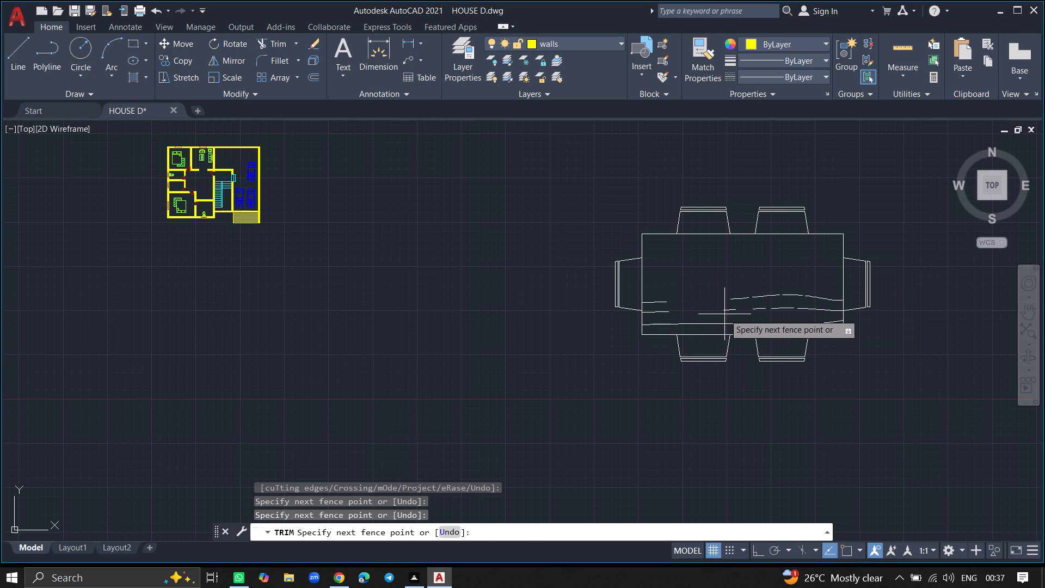
{"action": "left_click", "coordinate": [739, 295]}
{"action": "left_click", "coordinate": [739, 295]}
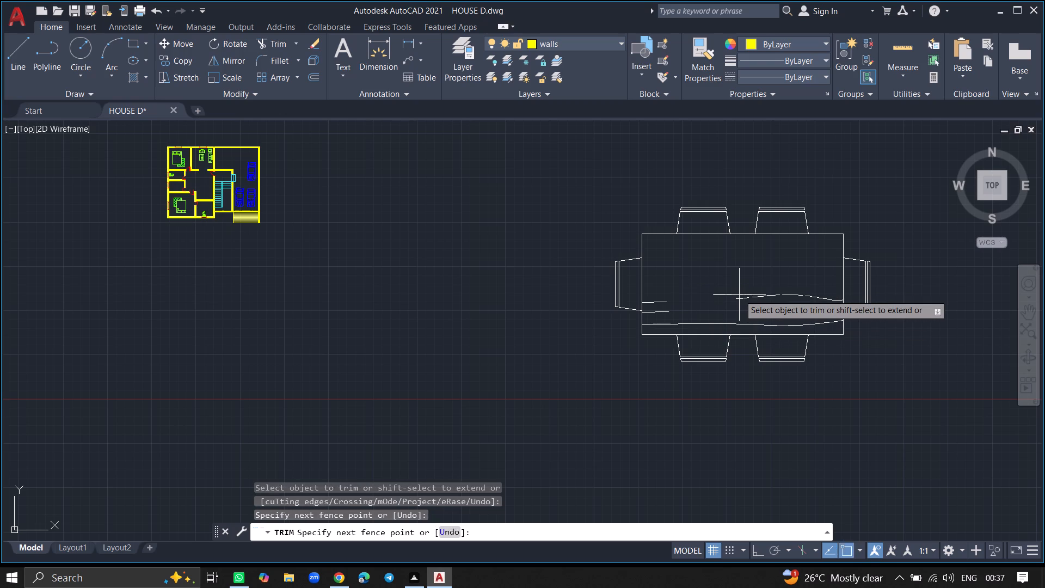
Trim the short leftover pieces of the upper remaining wood-grain line just west of its crest, working eastward.
{"action": "left_click", "coordinate": [753, 306]}
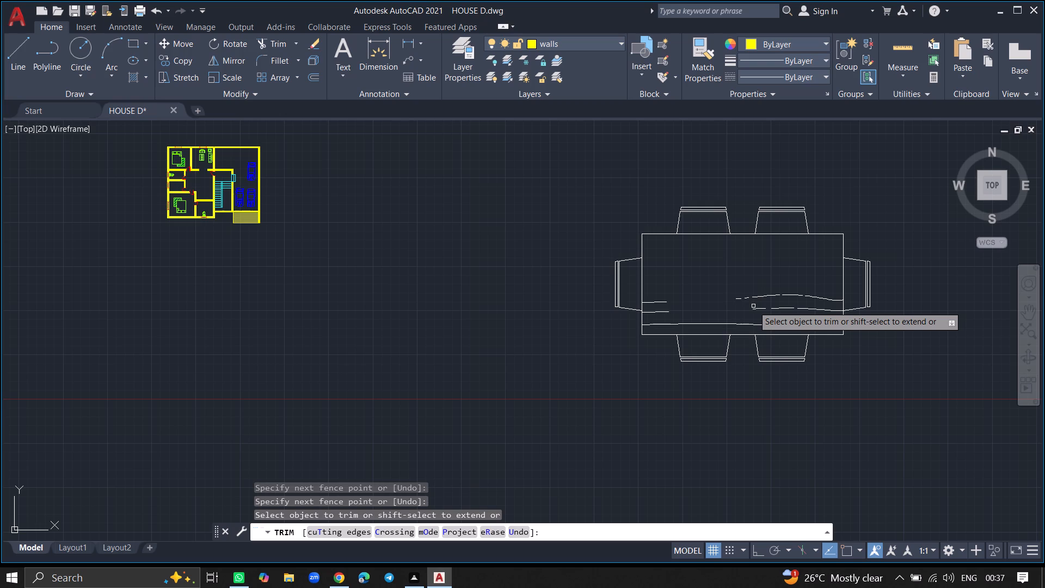
{"action": "left_click", "coordinate": [748, 298]}
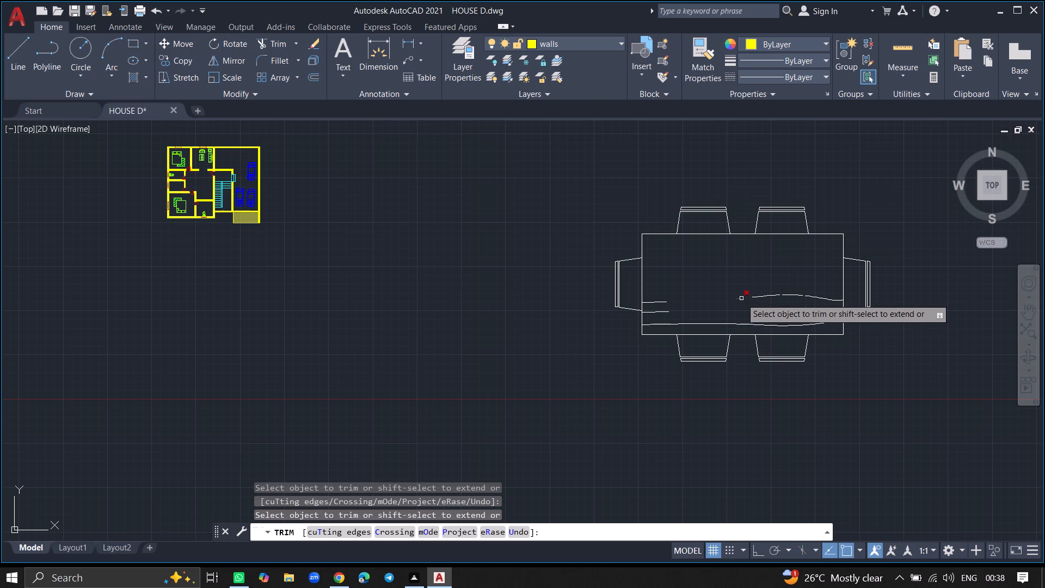
{"action": "left_click", "coordinate": [741, 298]}
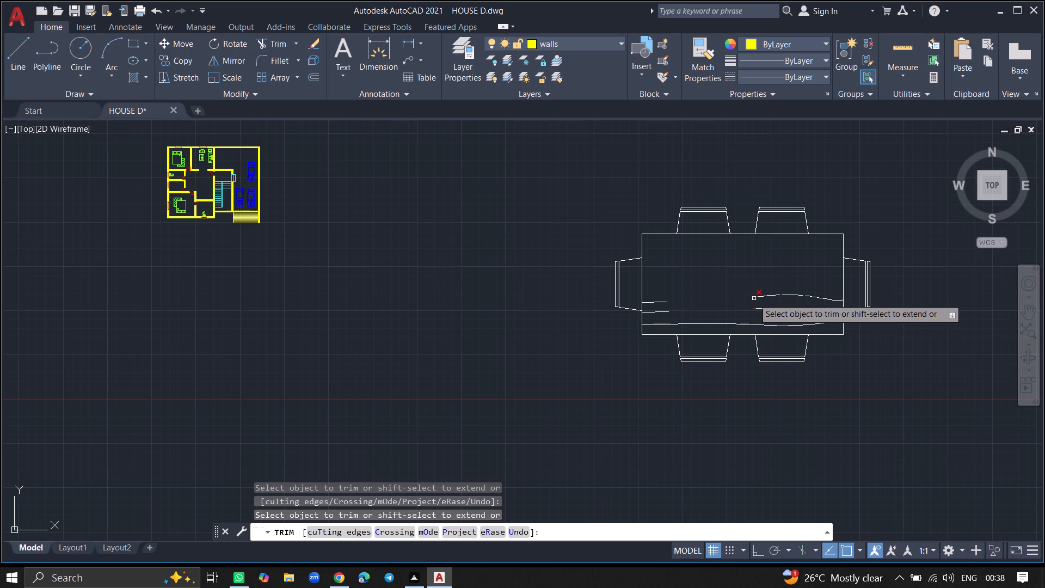
{"action": "left_click", "coordinate": [754, 298]}
{"action": "left_click", "coordinate": [757, 297]}
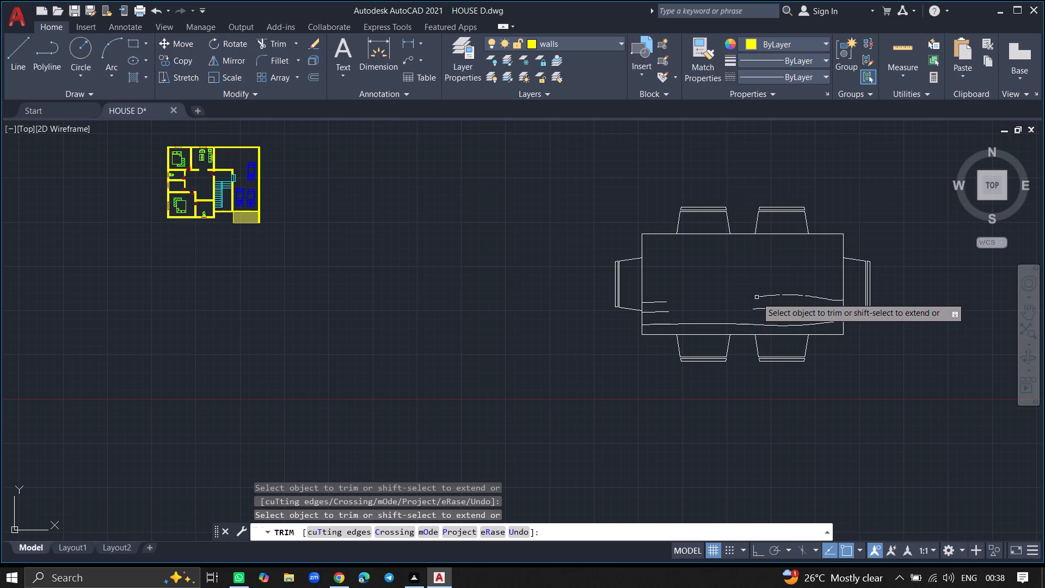
Trim away the short leftover pieces of the two upper remaining wood-grain lines just west of their crests.
{"action": "left_click", "coordinate": [762, 298]}
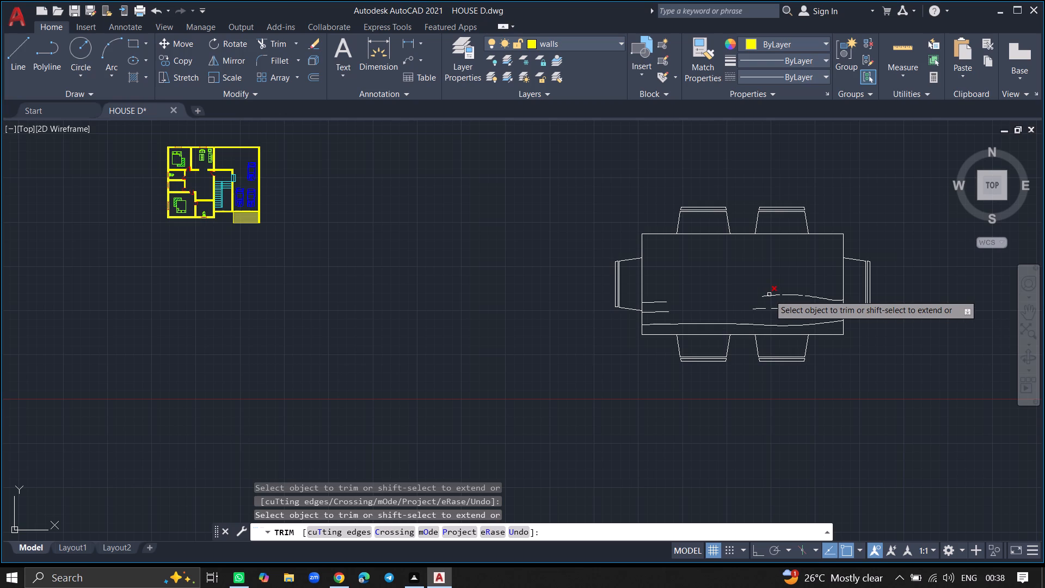
{"action": "left_click", "coordinate": [769, 295]}
{"action": "scroll", "coordinate": [765, 296], "scroll_direction": "up", "scroll_amount": 1, "text": "ctrl"}
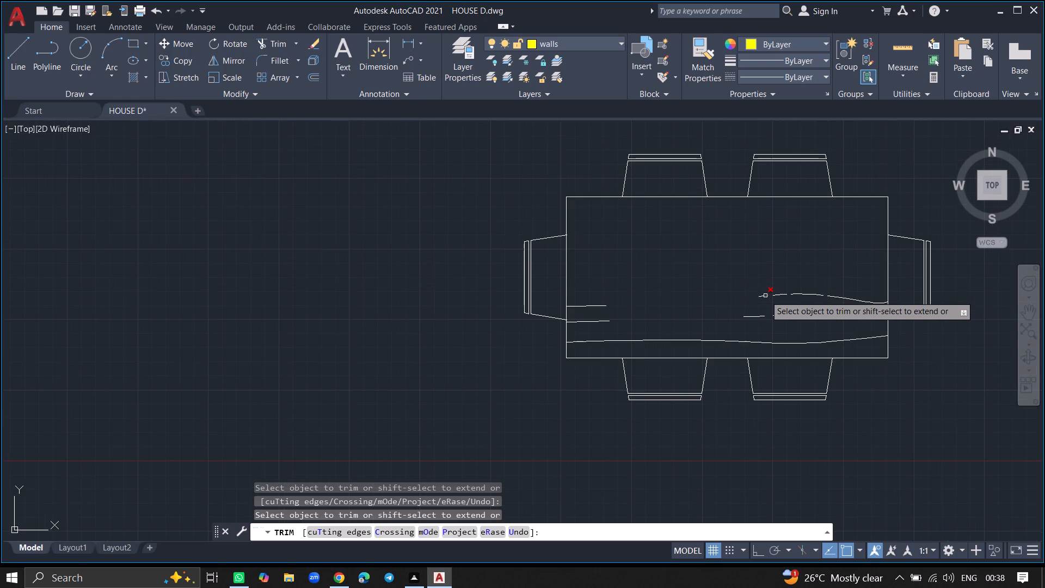
{"action": "left_click", "coordinate": [765, 296]}
{"action": "scroll", "coordinate": [765, 296], "scroll_direction": "up", "scroll_amount": 3, "text": "ctrl"}
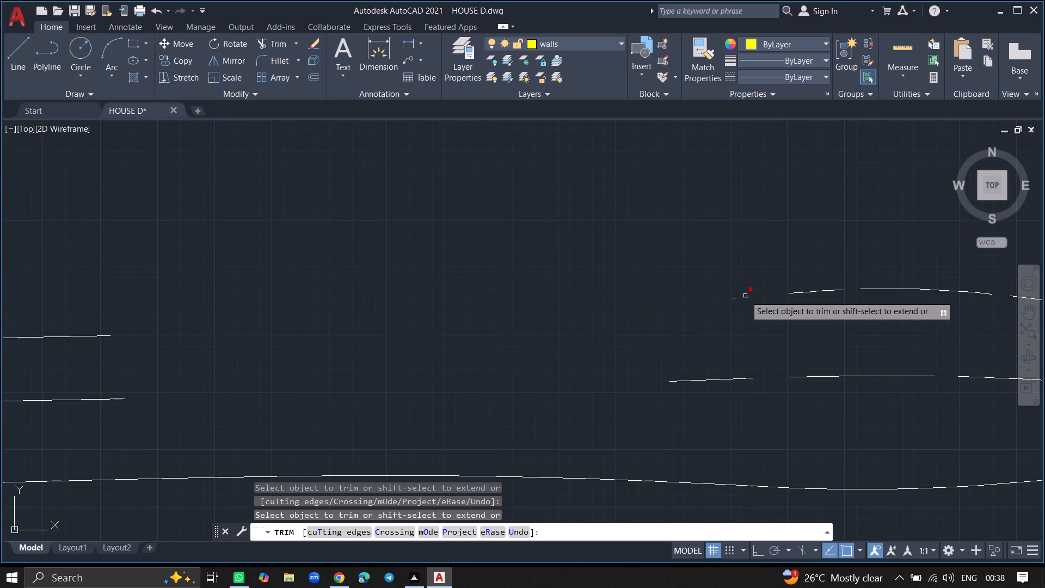
{"action": "left_click", "coordinate": [745, 296]}
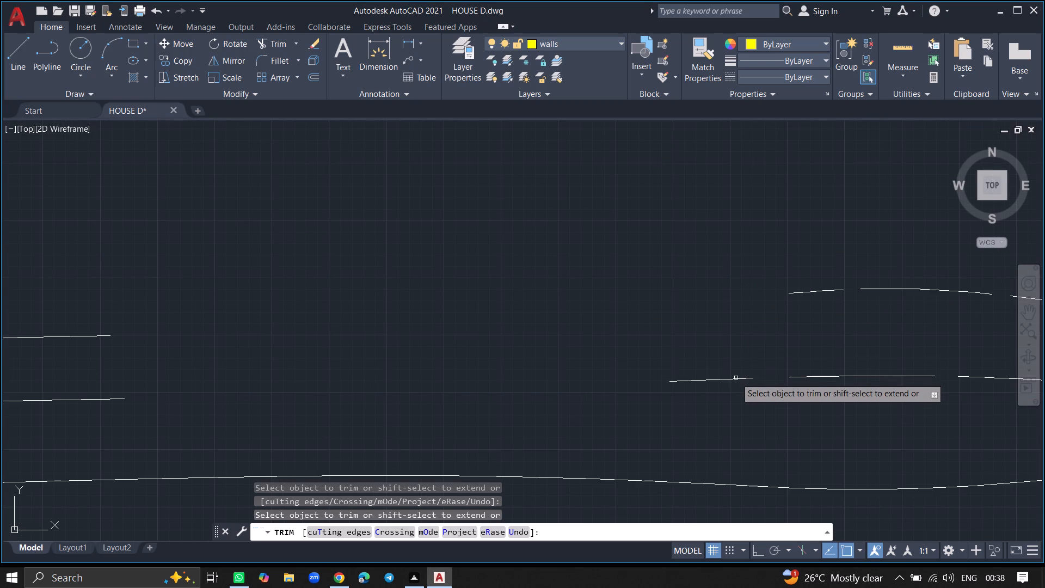
{"action": "left_click", "coordinate": [737, 379]}
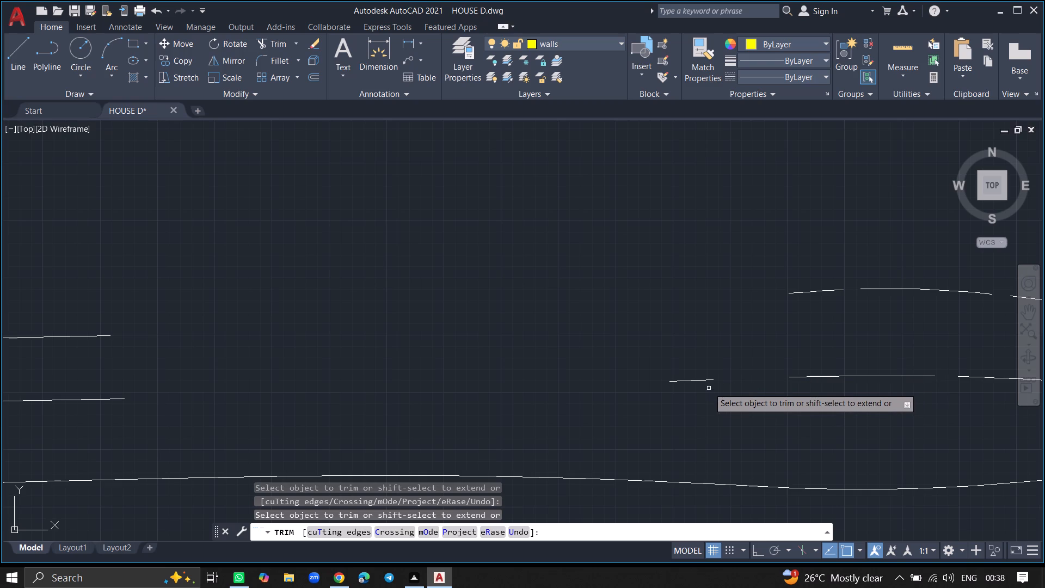
{"action": "left_click", "coordinate": [707, 381]}
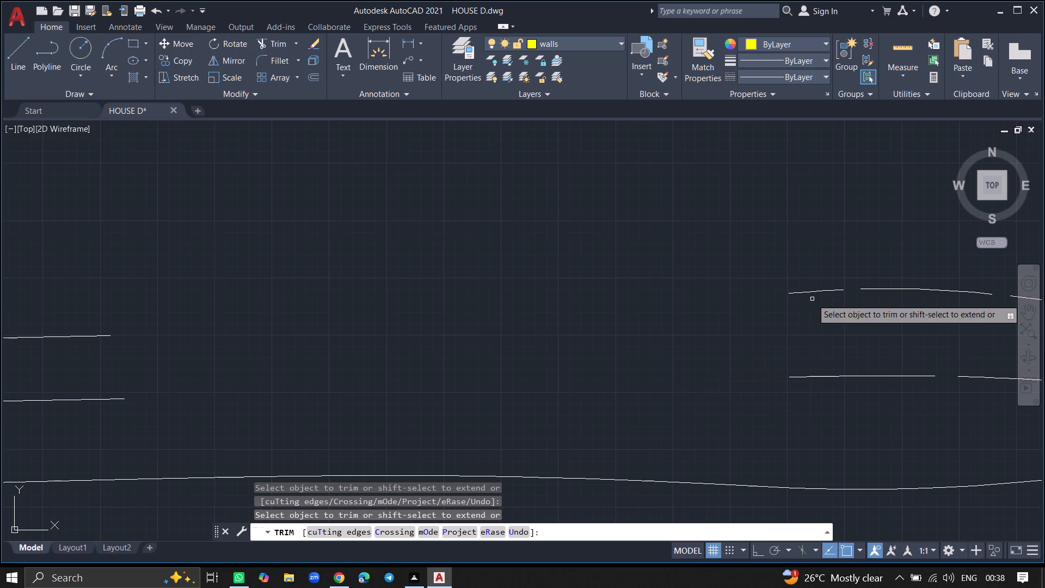
{"action": "left_click", "coordinate": [814, 293]}
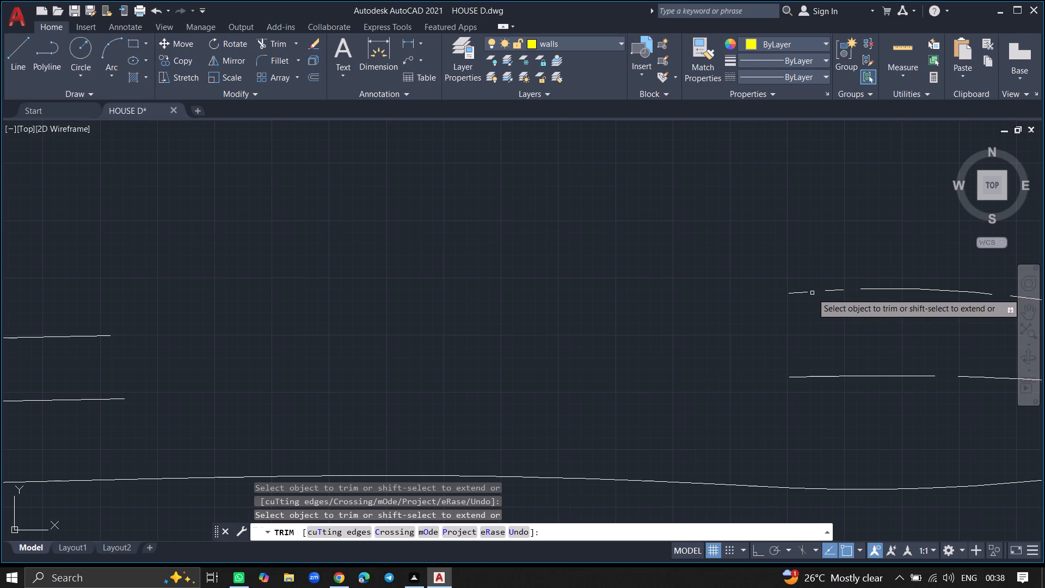
{"action": "left_click", "coordinate": [805, 293]}
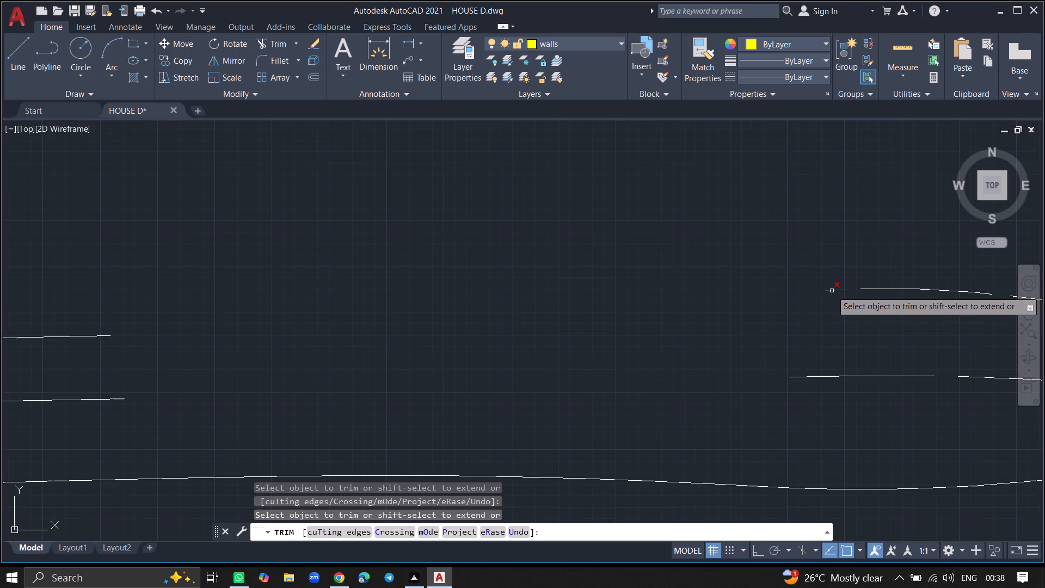
{"action": "left_click", "coordinate": [832, 291]}
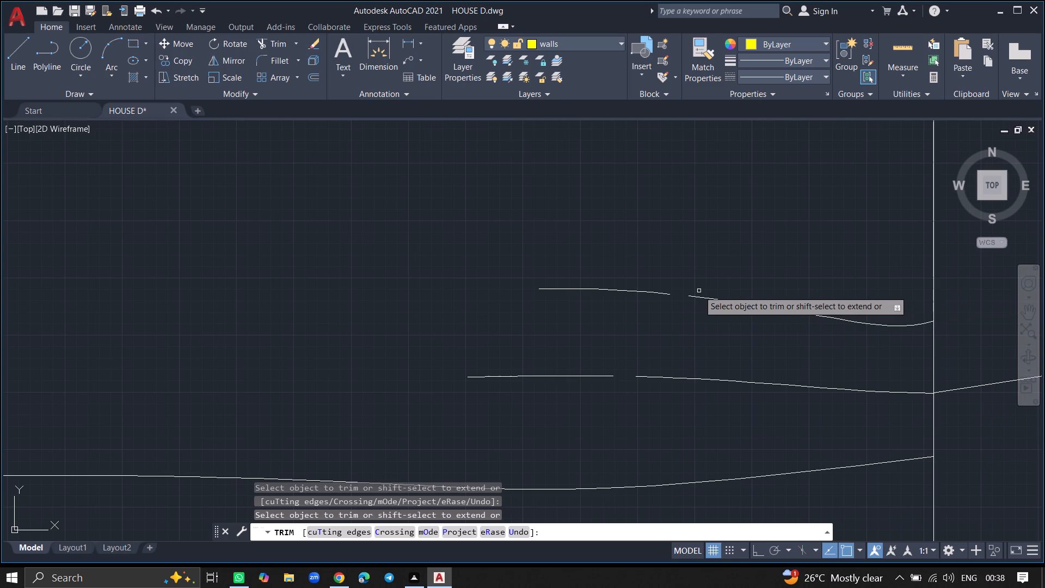
Trim away the isolated crest piece of the upper remaining wood-grain line, segment by segment, working westward.
{"action": "left_click", "coordinate": [655, 295]}
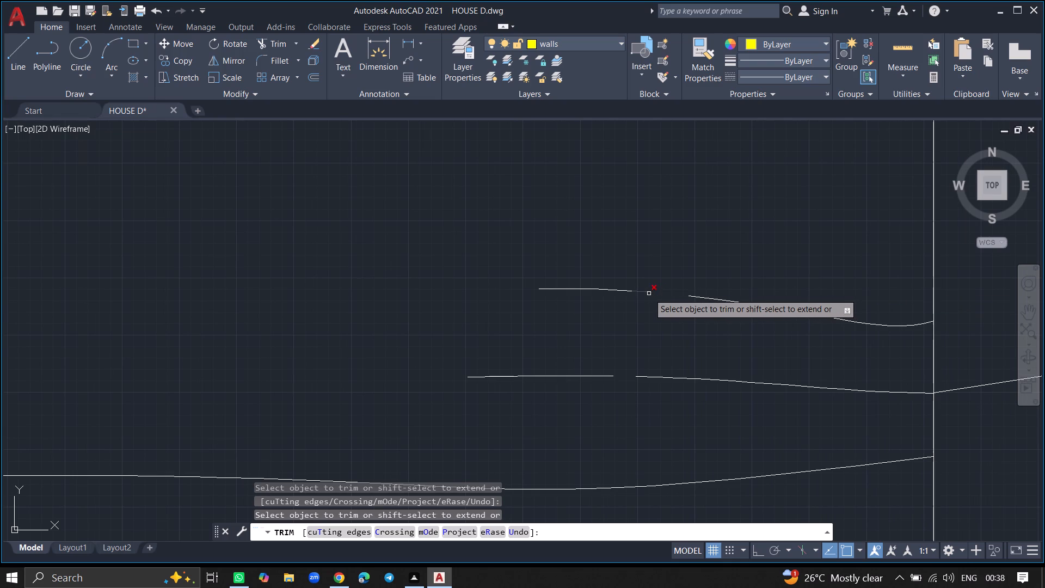
{"action": "left_click", "coordinate": [649, 293]}
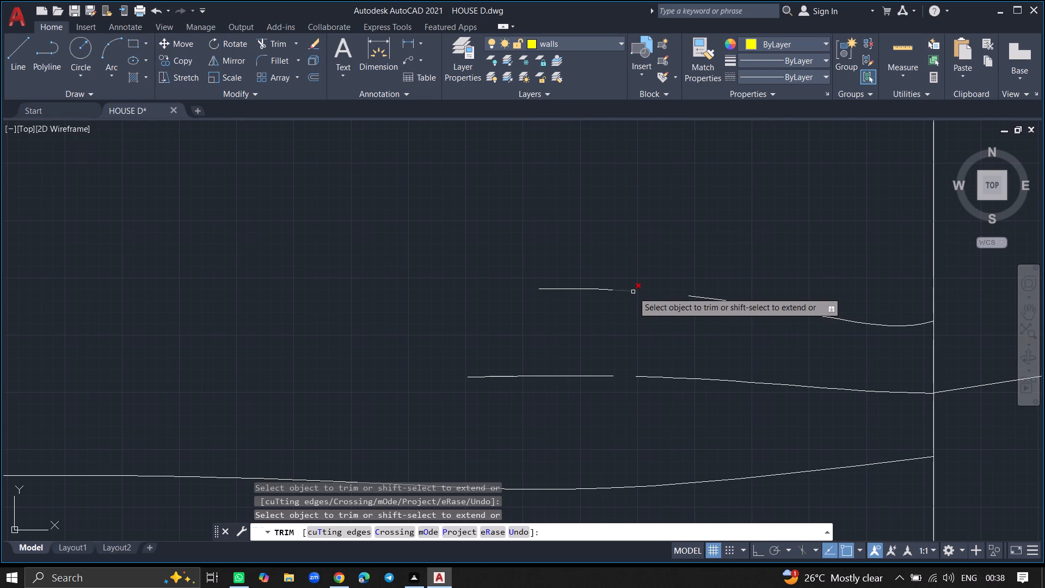
{"action": "left_click", "coordinate": [633, 292]}
{"action": "left_click", "coordinate": [613, 291]}
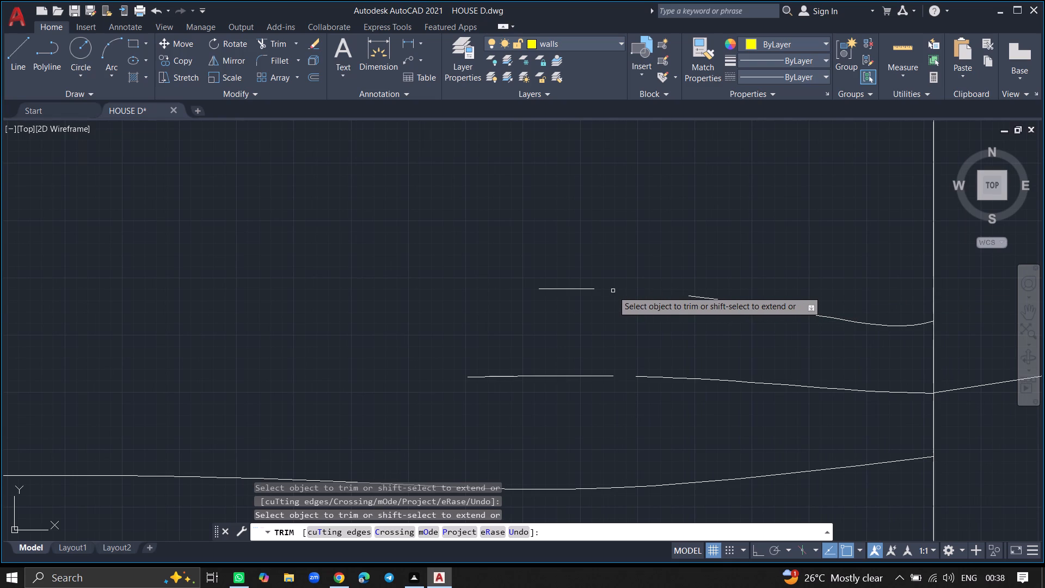
{"action": "left_click", "coordinate": [591, 289]}
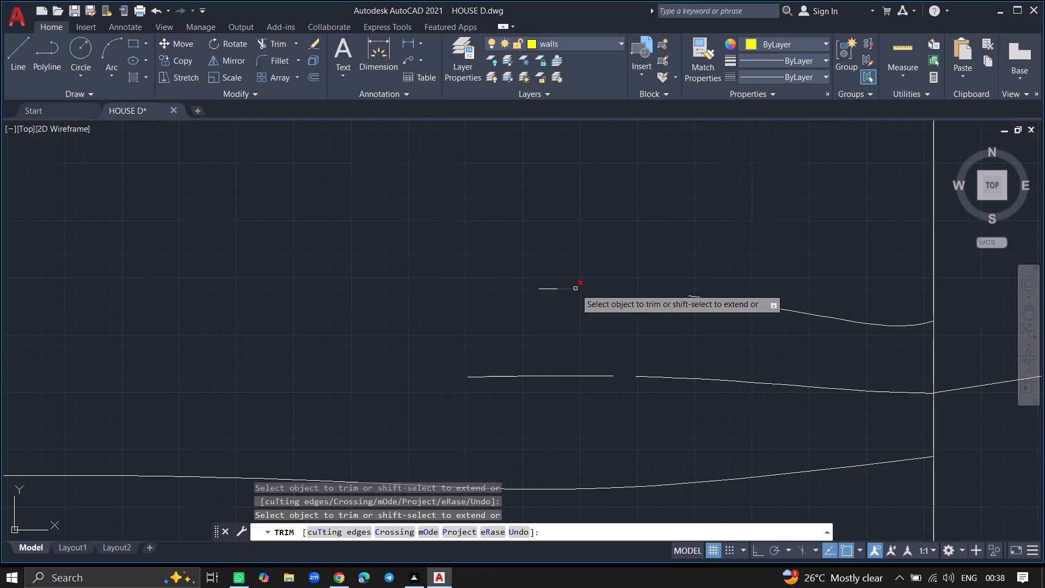
{"action": "left_click", "coordinate": [575, 289]}
{"action": "left_click", "coordinate": [555, 288]}
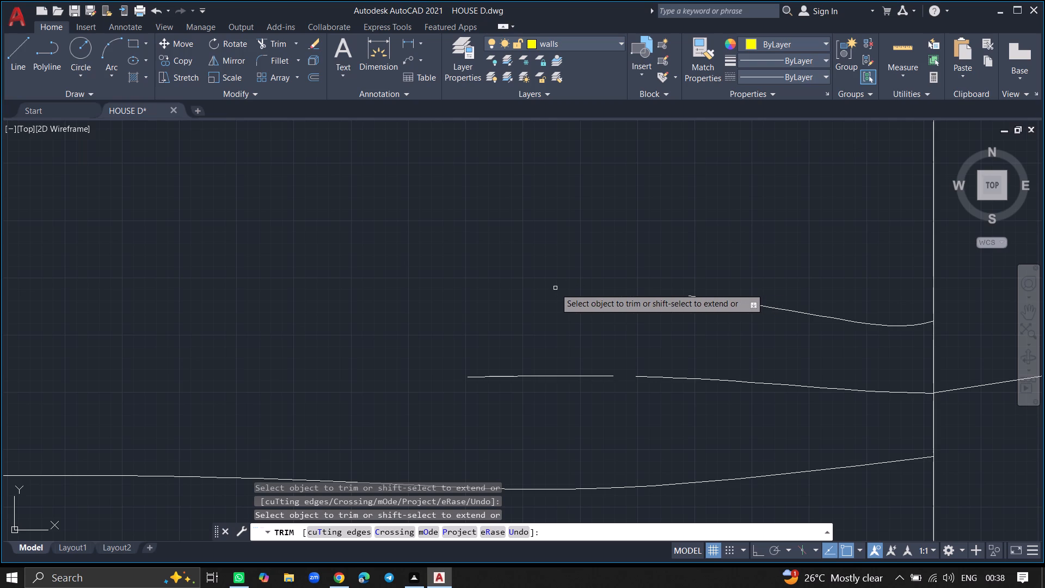
Trim away the second remaining wood-grain line's crest piece and its tail through to the table's east edge.
{"action": "left_click", "coordinate": [588, 375]}
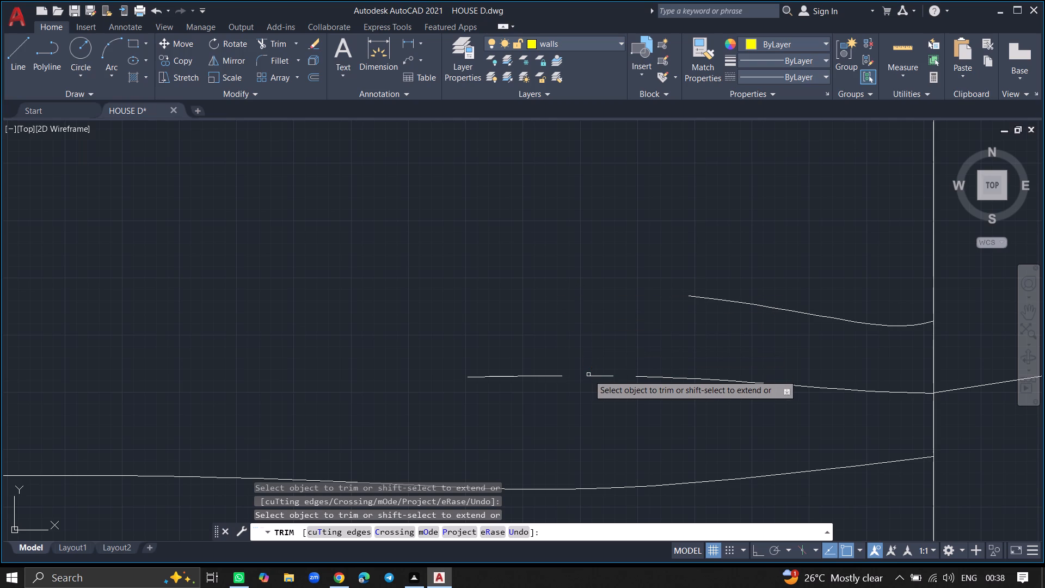
{"action": "left_click", "coordinate": [592, 376]}
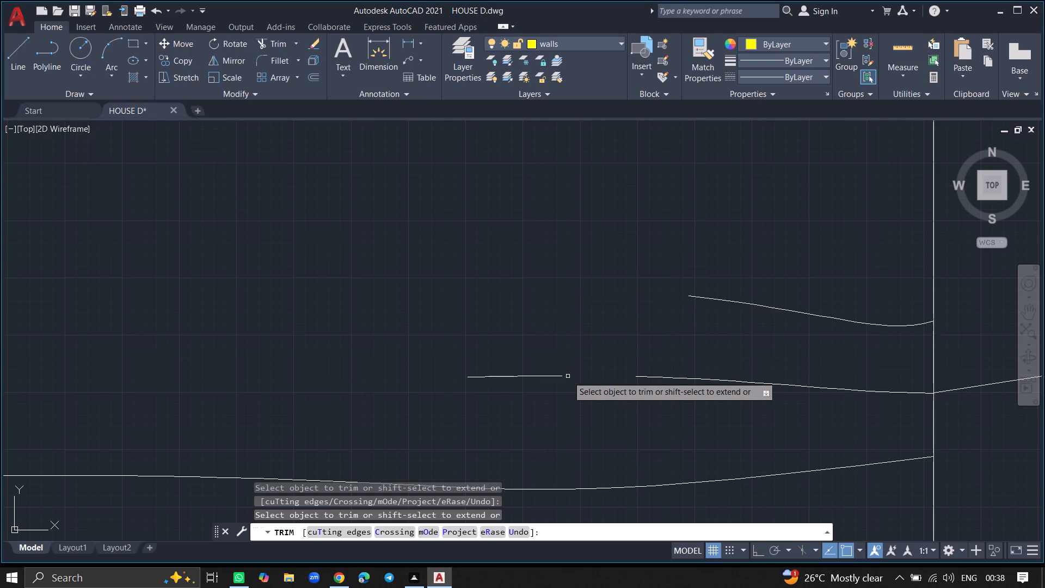
{"action": "left_click", "coordinate": [560, 377]}
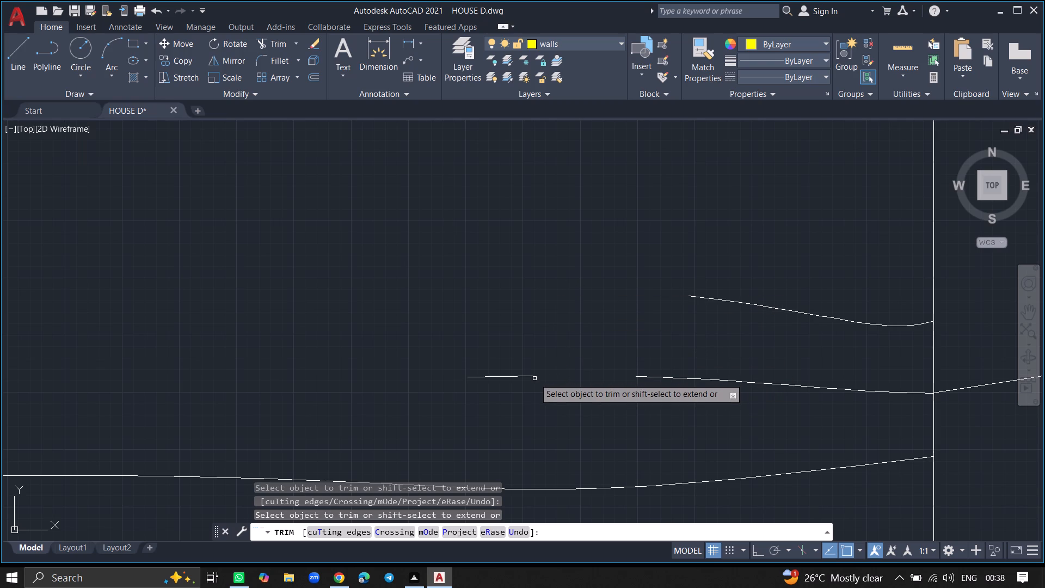
{"action": "left_click", "coordinate": [532, 377]}
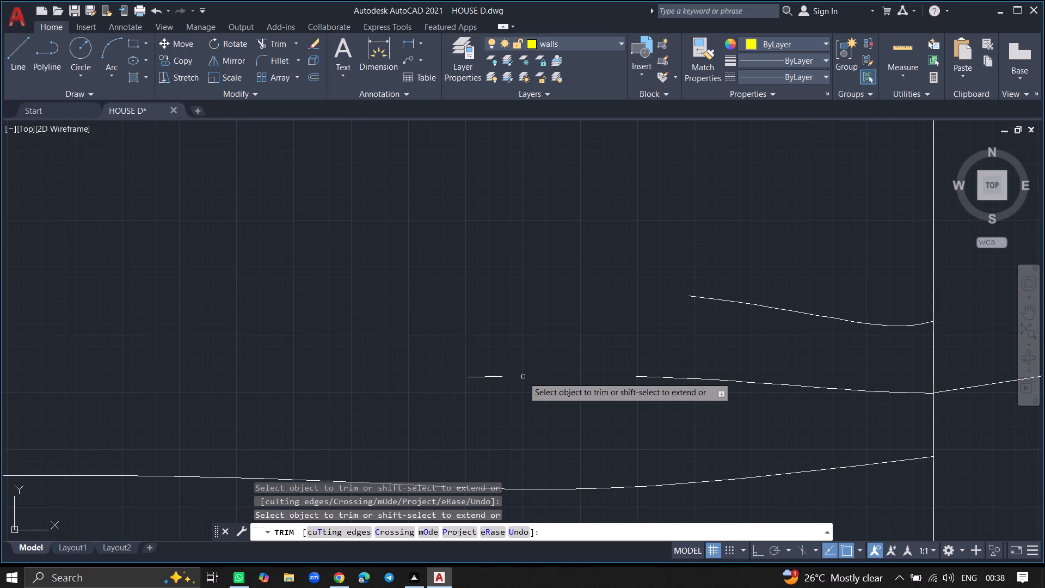
{"action": "left_click", "coordinate": [499, 376]}
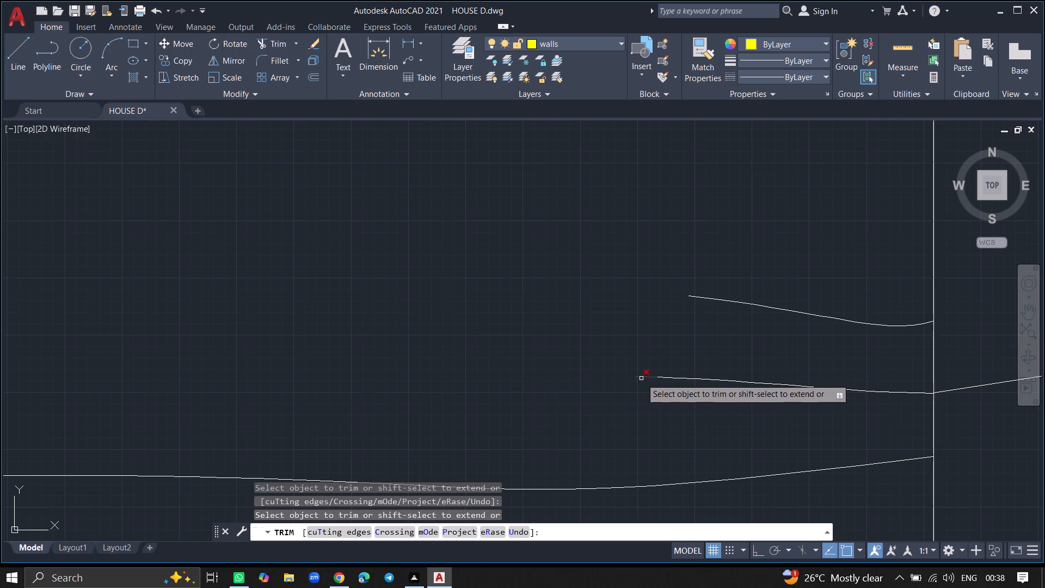
{"action": "left_click", "coordinate": [641, 378]}
{"action": "left_click", "coordinate": [665, 379]}
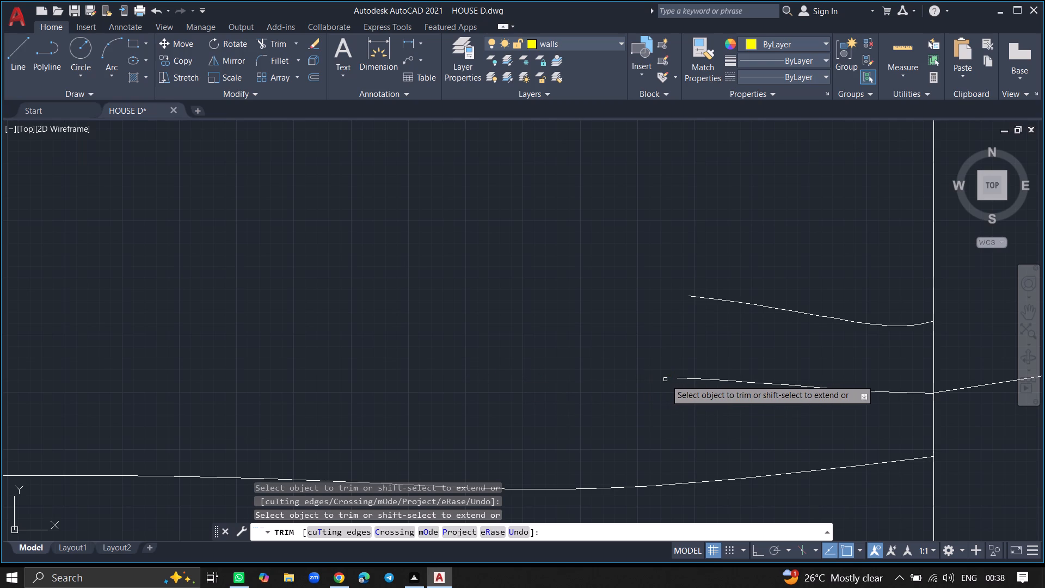
{"action": "left_click", "coordinate": [690, 379]}
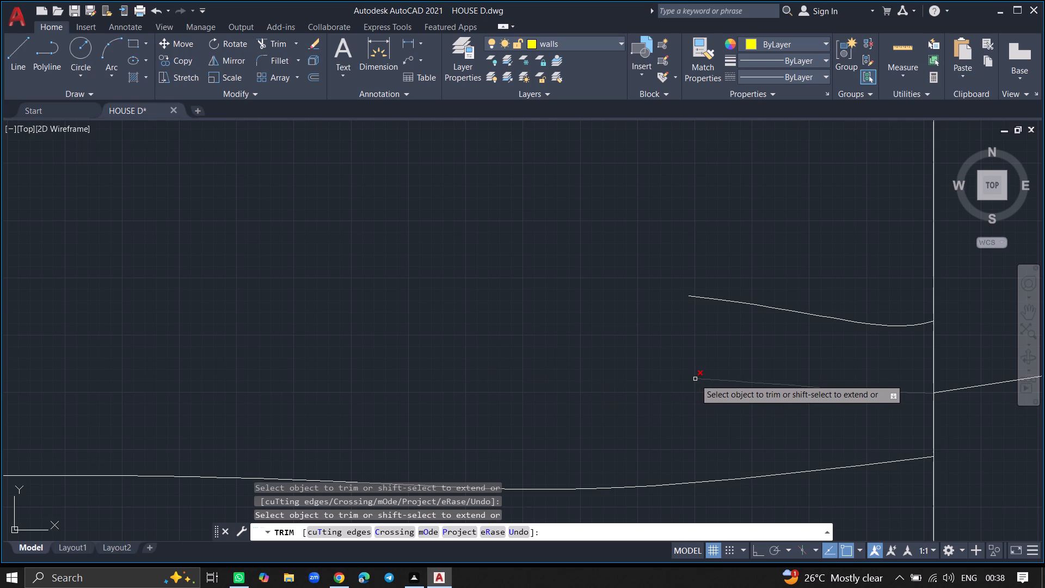
{"action": "left_click", "coordinate": [695, 379]}
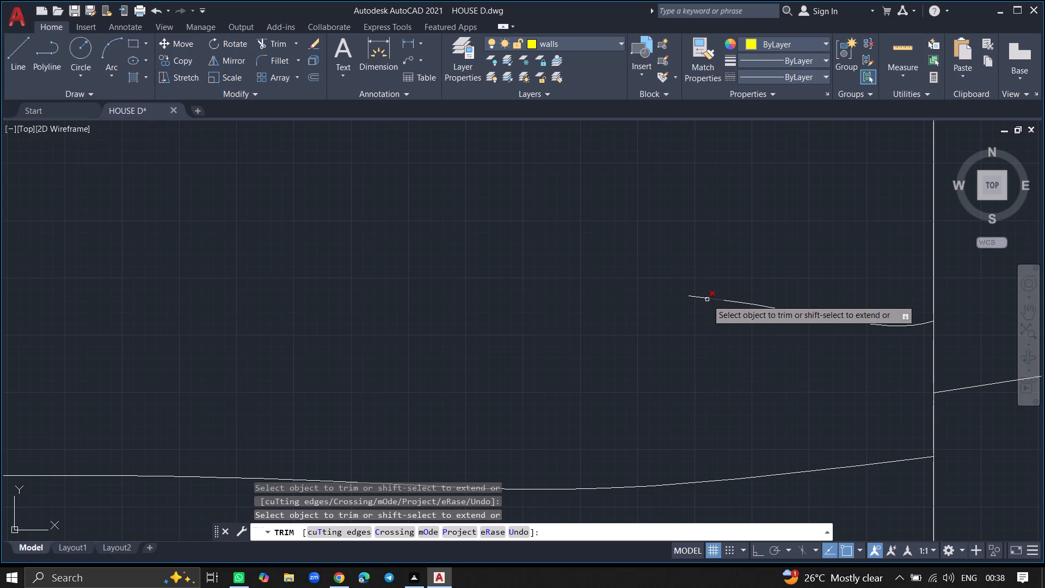
Trim back the western end of the upper remaining wood-grain line's tail, segment by segment, toward the table's east edge.
{"action": "left_click", "coordinate": [707, 299]}
{"action": "scroll", "coordinate": [707, 299], "scroll_direction": "down", "scroll_amount": 2, "text": "ctrl"}
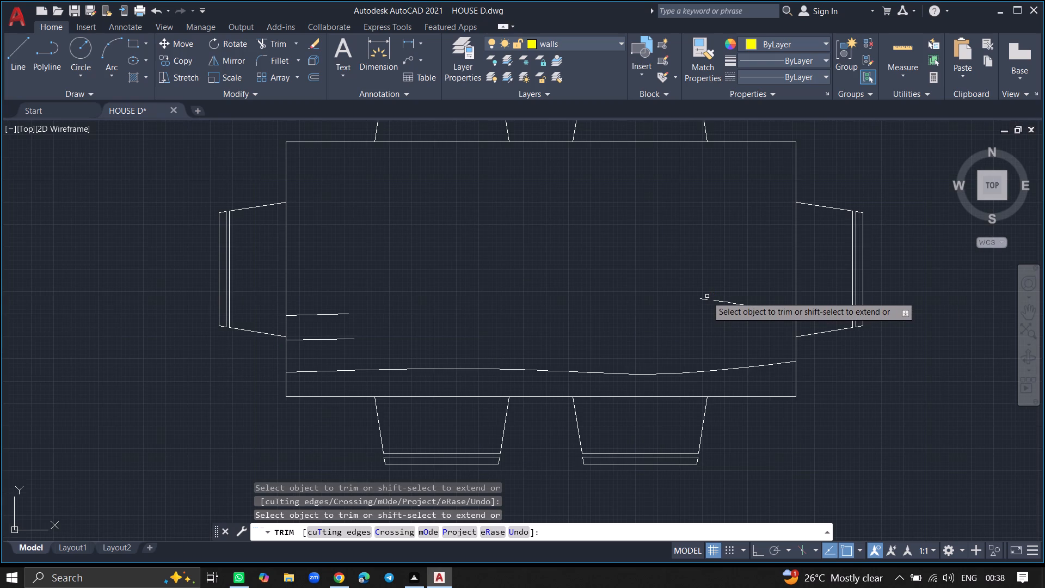
{"action": "left_click", "coordinate": [705, 301]}
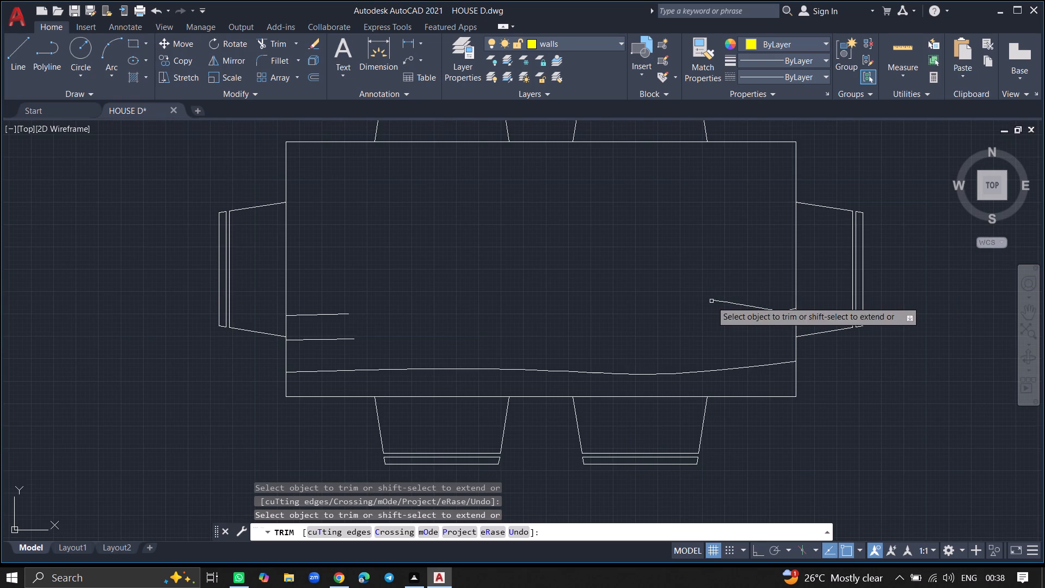
{"action": "left_click", "coordinate": [715, 301]}
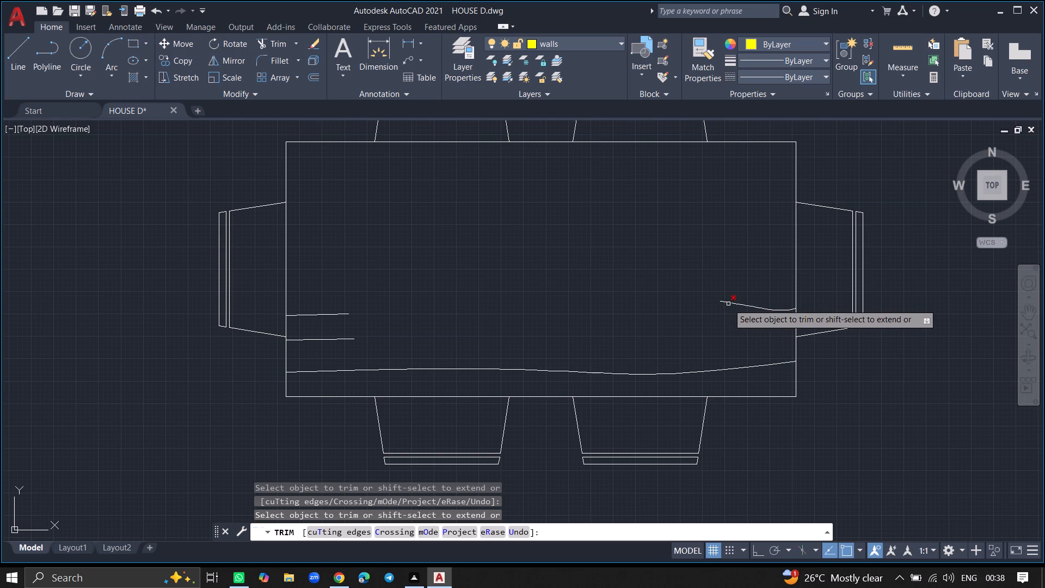
{"action": "left_click", "coordinate": [728, 304]}
{"action": "scroll", "coordinate": [728, 304], "scroll_direction": "up", "scroll_amount": 1, "text": "ctrl"}
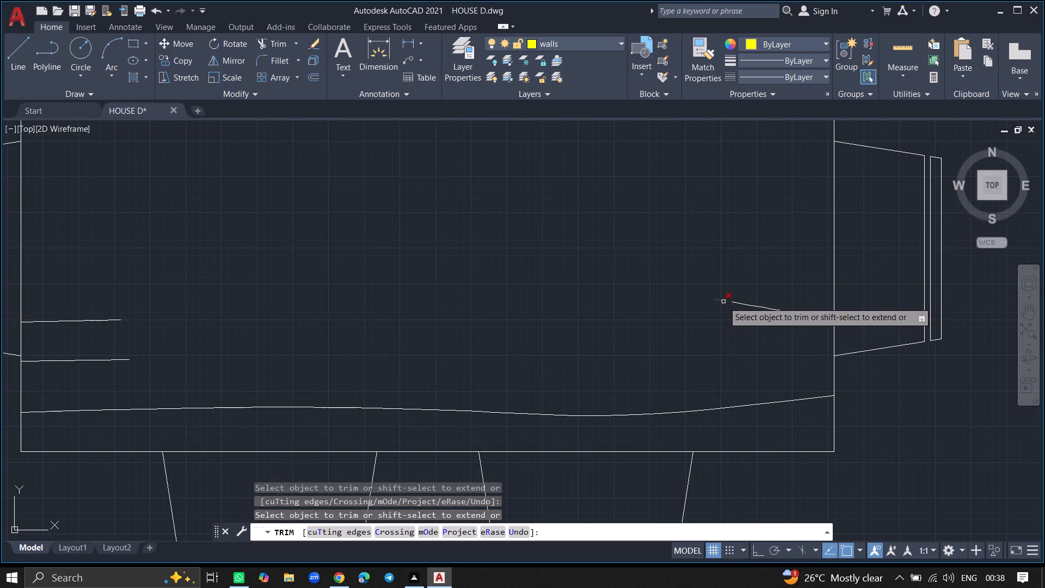
{"action": "left_click", "coordinate": [721, 302]}
{"action": "left_click", "coordinate": [735, 302]}
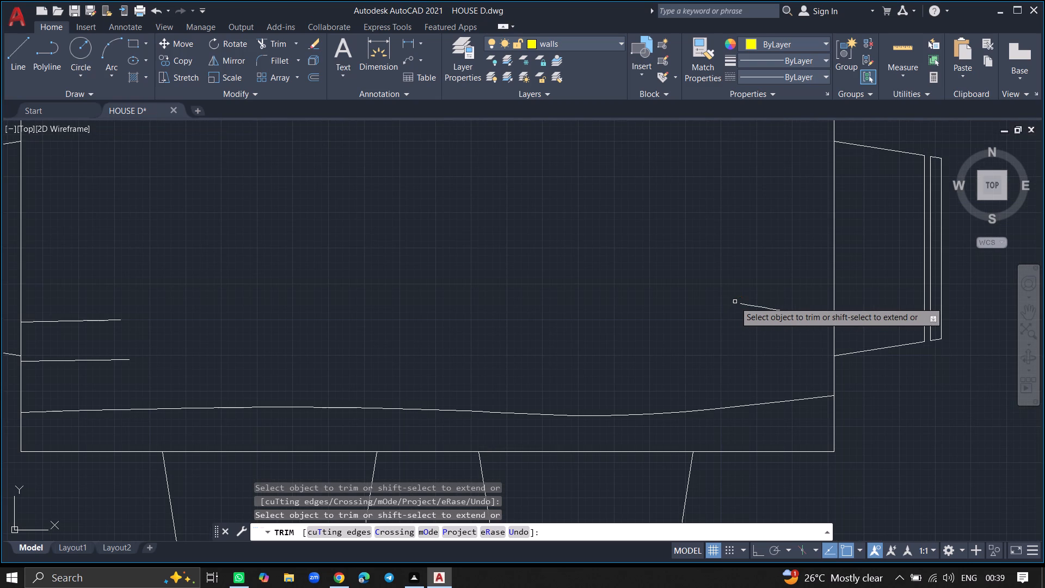
Trim away the rest of the upper wood-grain line's tail, segment by segment, through to the table's east edge.
{"action": "scroll", "coordinate": [735, 302], "scroll_direction": "up", "scroll_amount": 2, "text": "ctrl"}
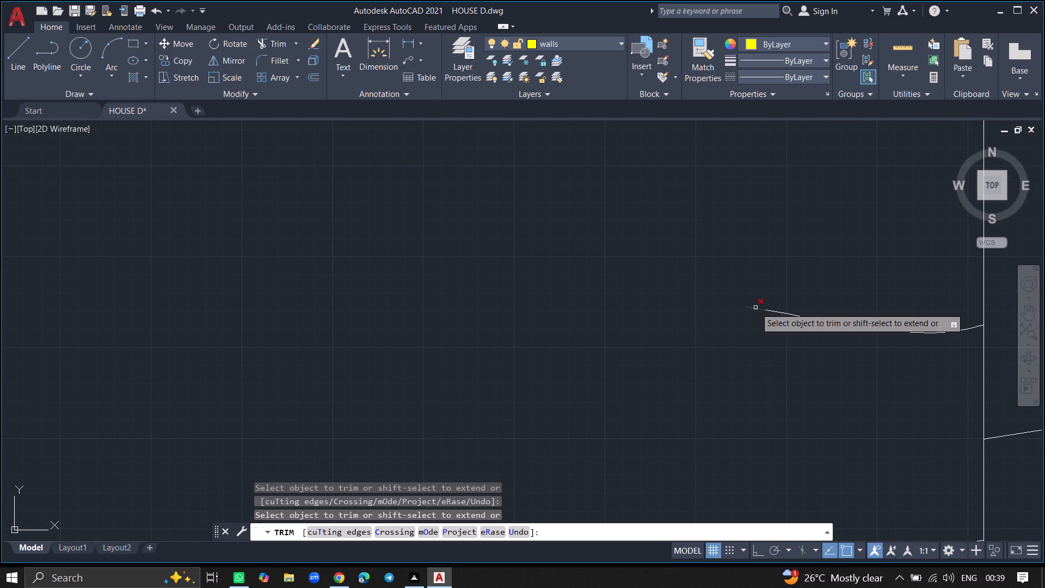
{"action": "left_click", "coordinate": [755, 308]}
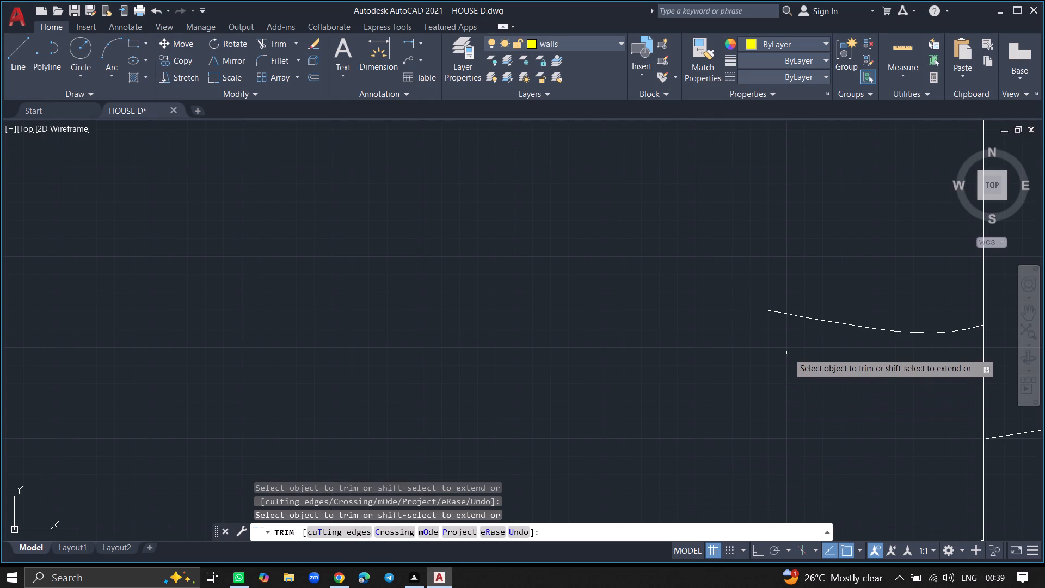
{"action": "left_click", "coordinate": [779, 313]}
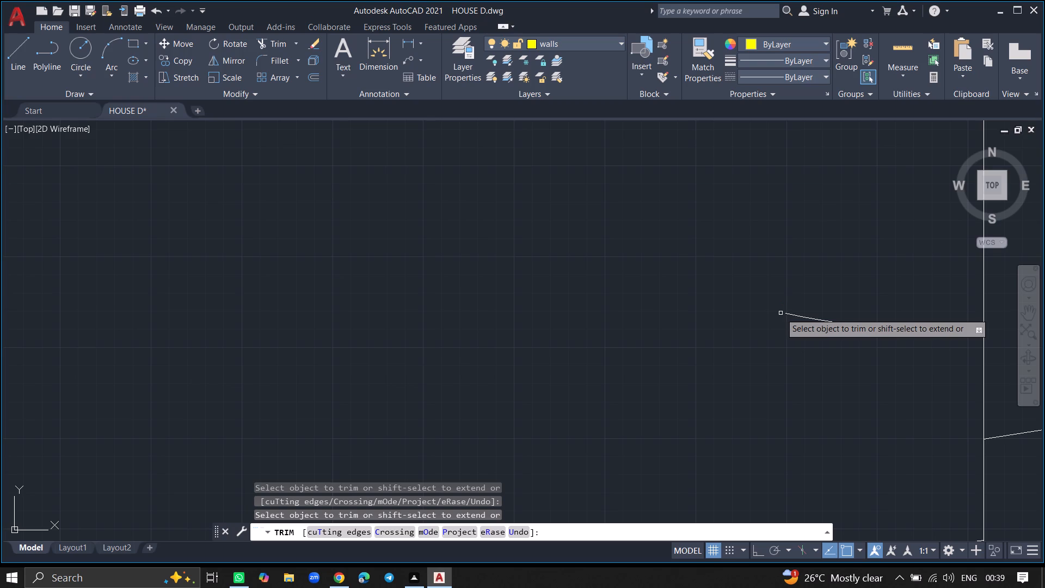
{"action": "left_click", "coordinate": [789, 314]}
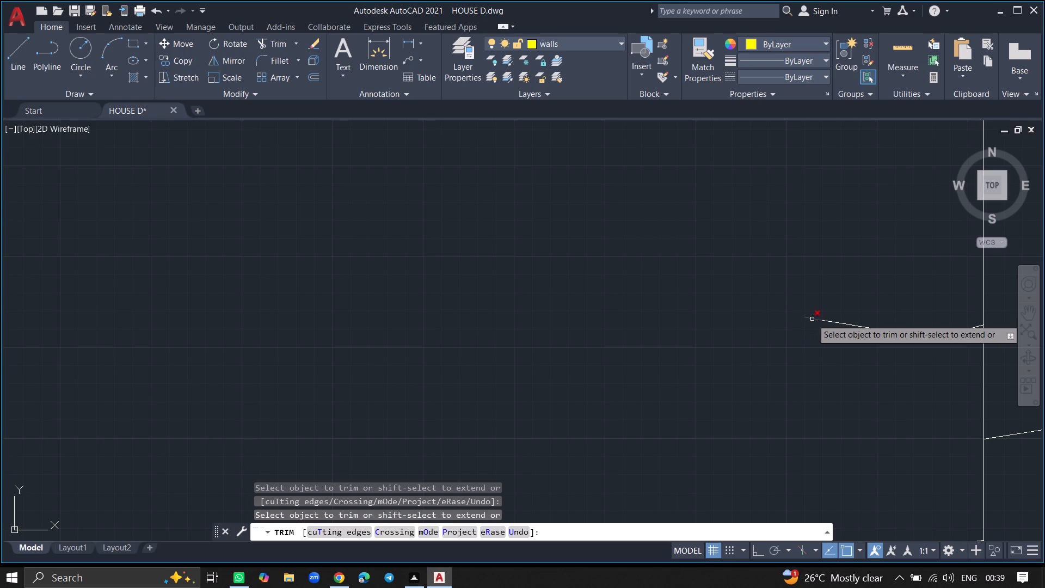
{"action": "left_click", "coordinate": [812, 319]}
{"action": "left_click", "coordinate": [824, 321]}
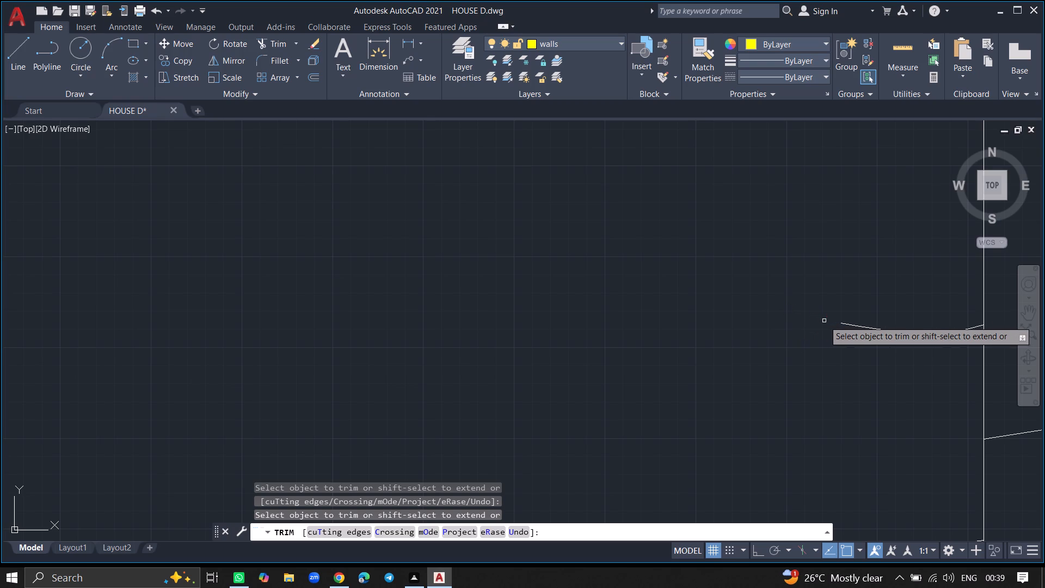
{"action": "left_click", "coordinate": [847, 324]}
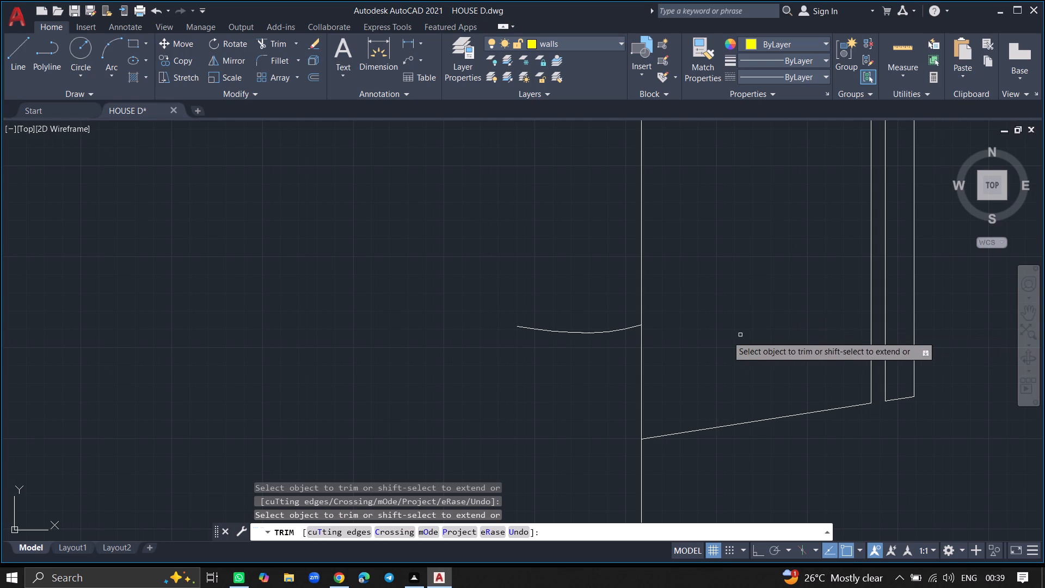
{"action": "left_click", "coordinate": [604, 333]}
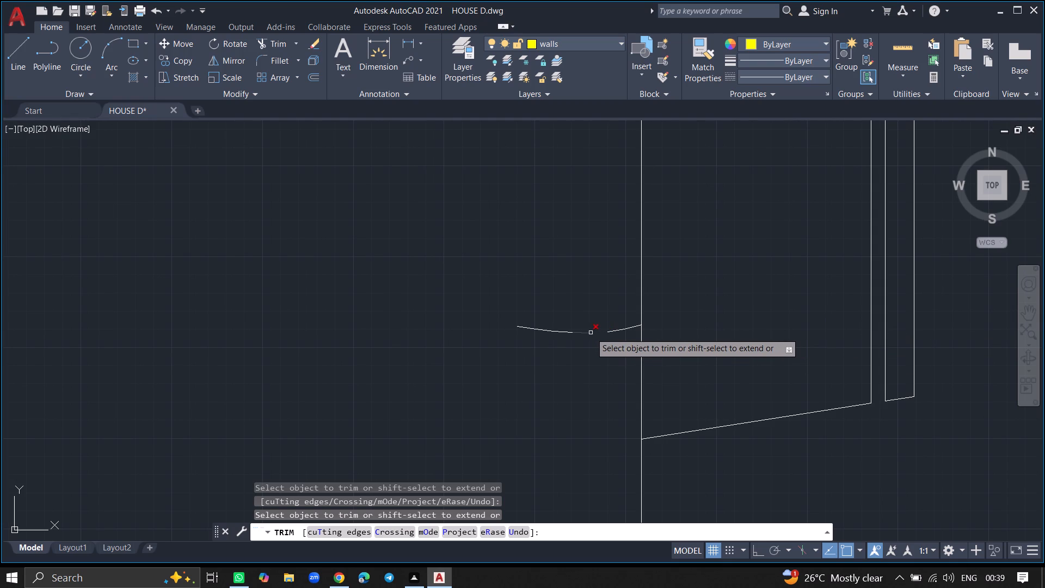
{"action": "left_click", "coordinate": [591, 333]}
{"action": "left_click", "coordinate": [563, 332]}
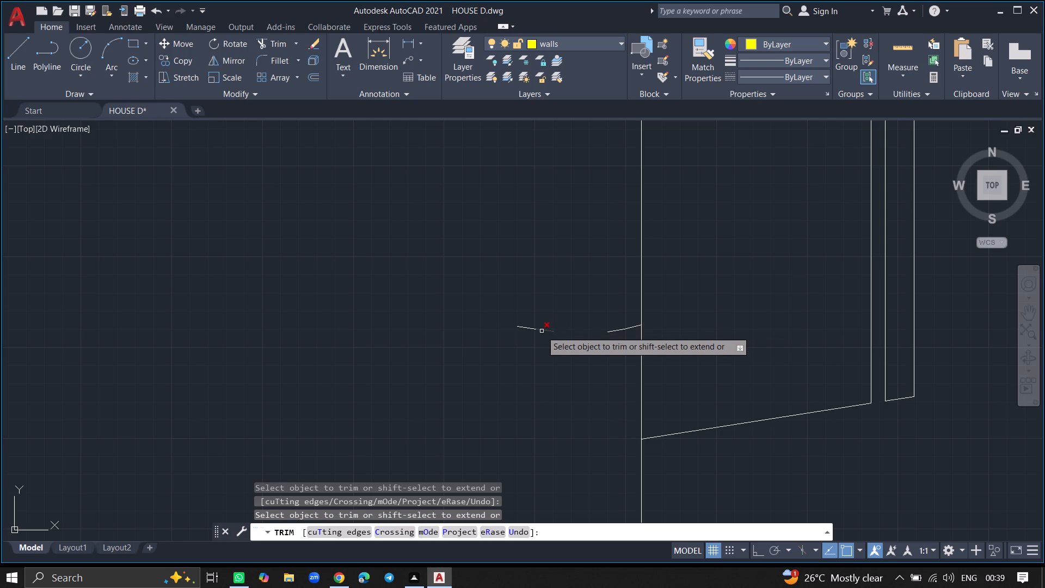
{"action": "left_click", "coordinate": [542, 331]}
{"action": "left_click", "coordinate": [531, 329]}
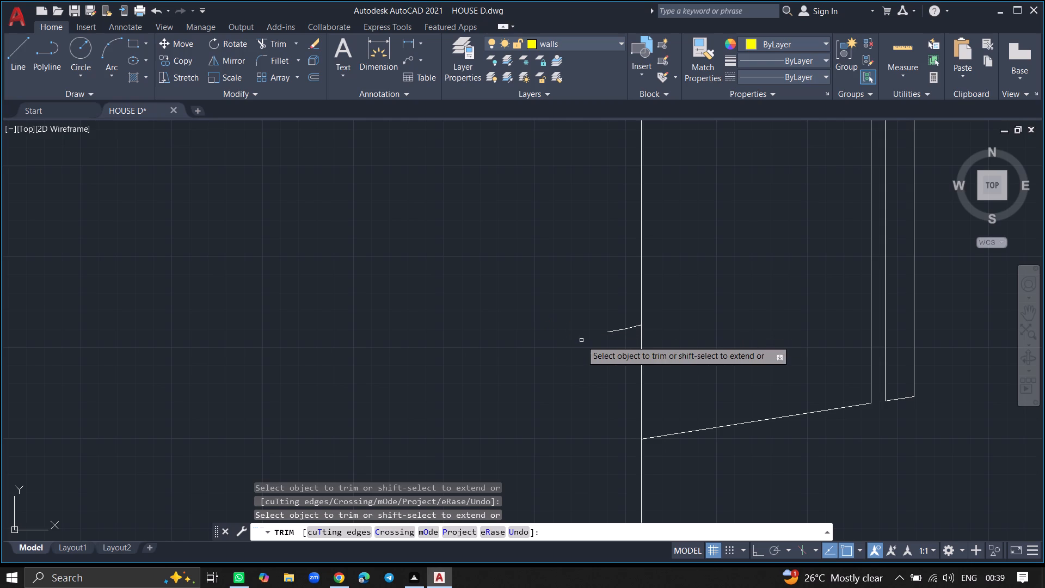
{"action": "left_click", "coordinate": [610, 333]}
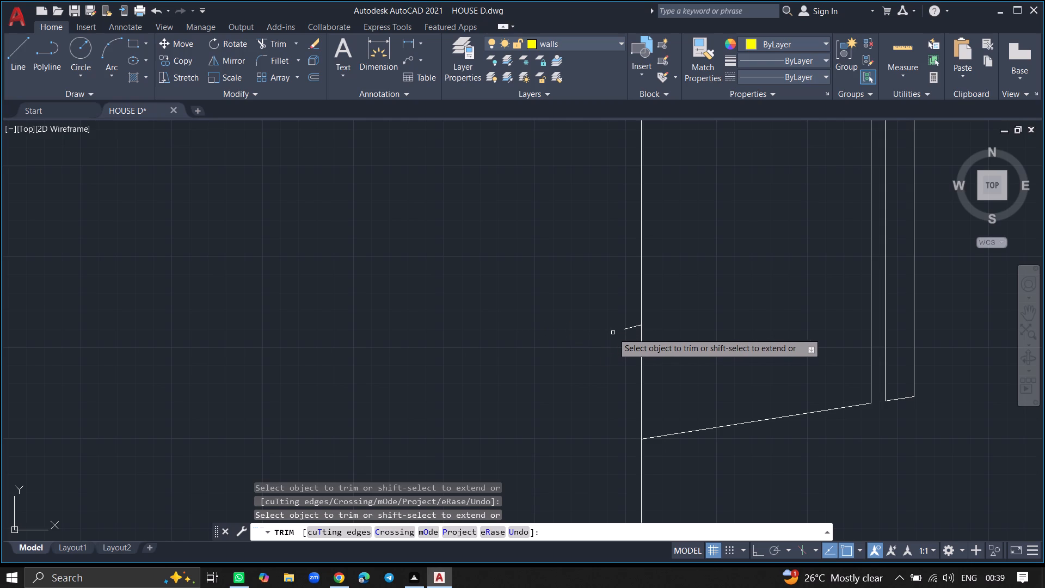
{"action": "left_click", "coordinate": [628, 329]}
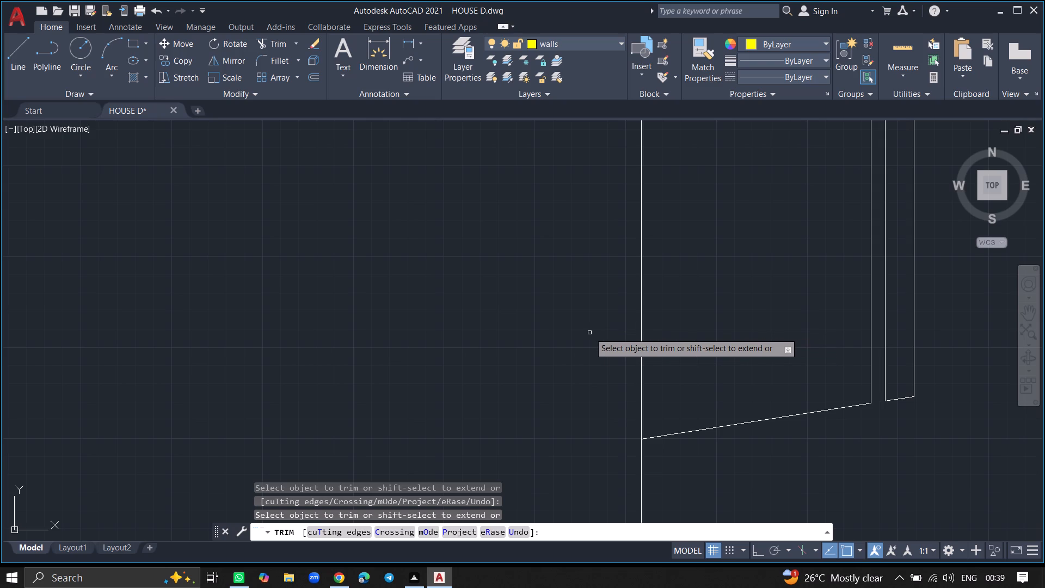
Trim the lowest wood-grain line, segment by segment, from the table's east edge westward to its trough.
{"action": "scroll", "coordinate": [589, 333], "scroll_direction": "down", "scroll_amount": 2, "text": "ctrl"}
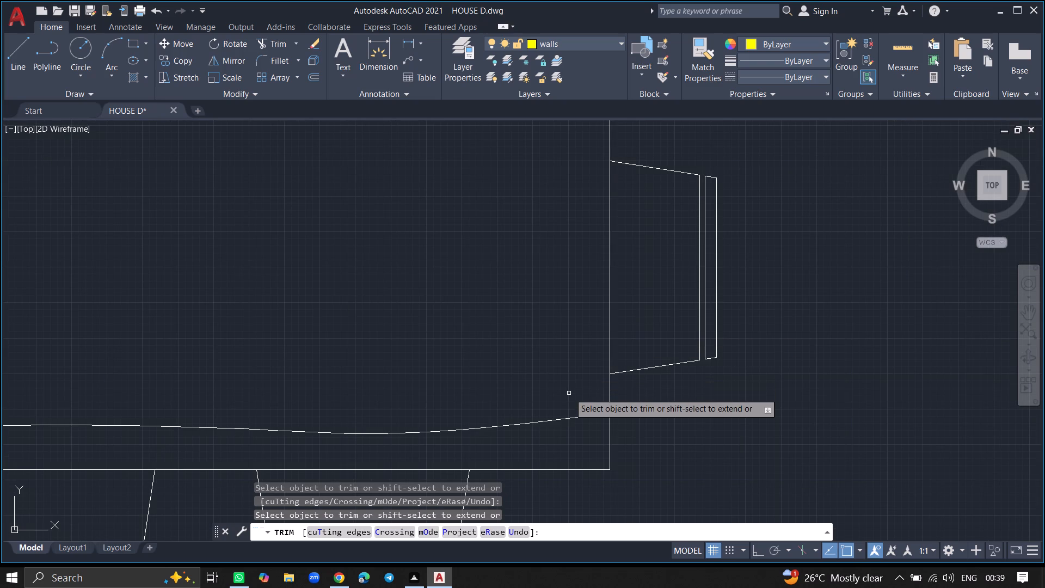
{"action": "left_click", "coordinate": [575, 417]}
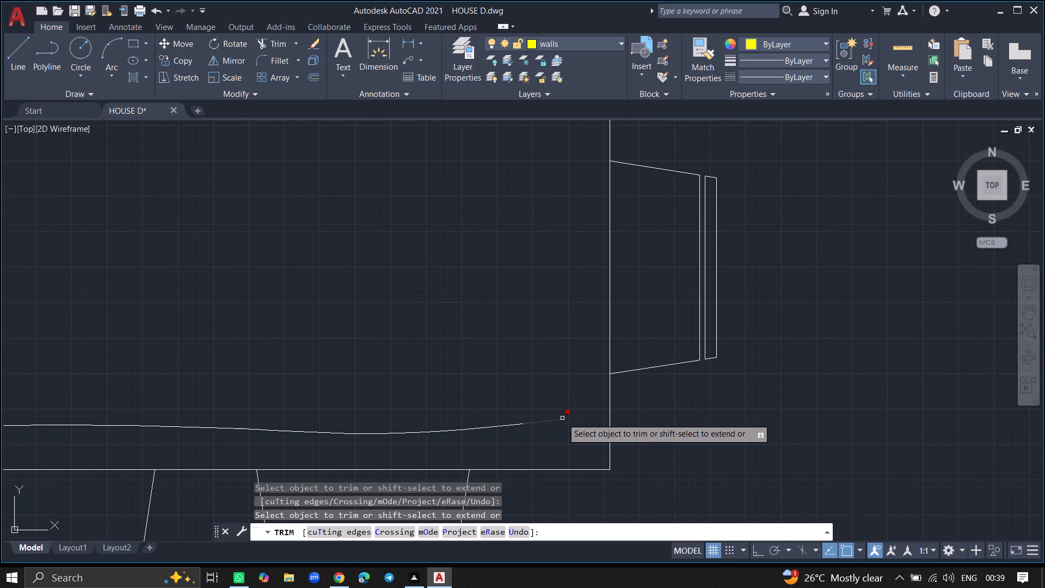
{"action": "left_click", "coordinate": [562, 418]}
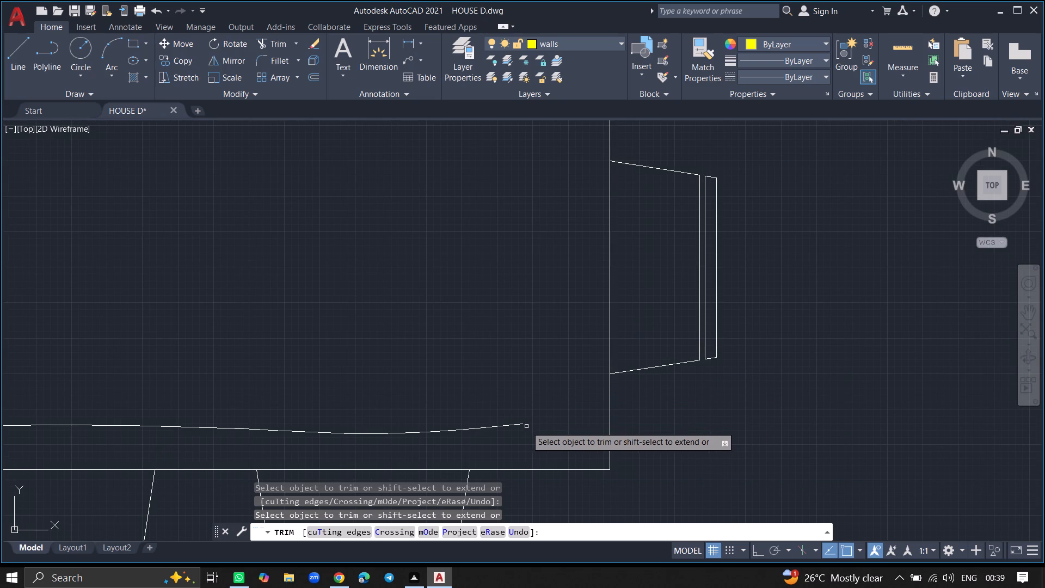
{"action": "left_click", "coordinate": [523, 424]}
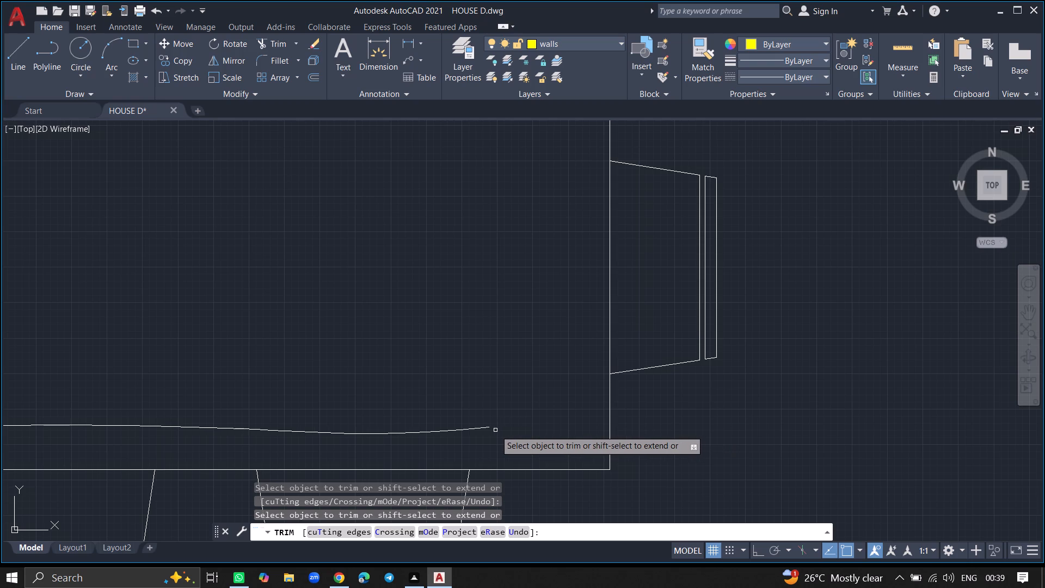
{"action": "left_click", "coordinate": [490, 429]}
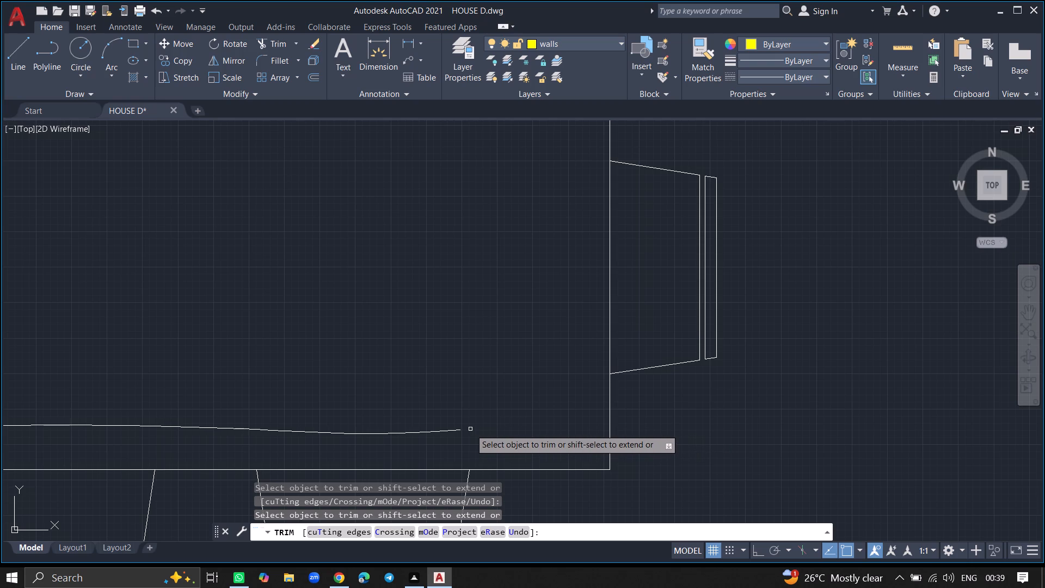
{"action": "left_click", "coordinate": [459, 431]}
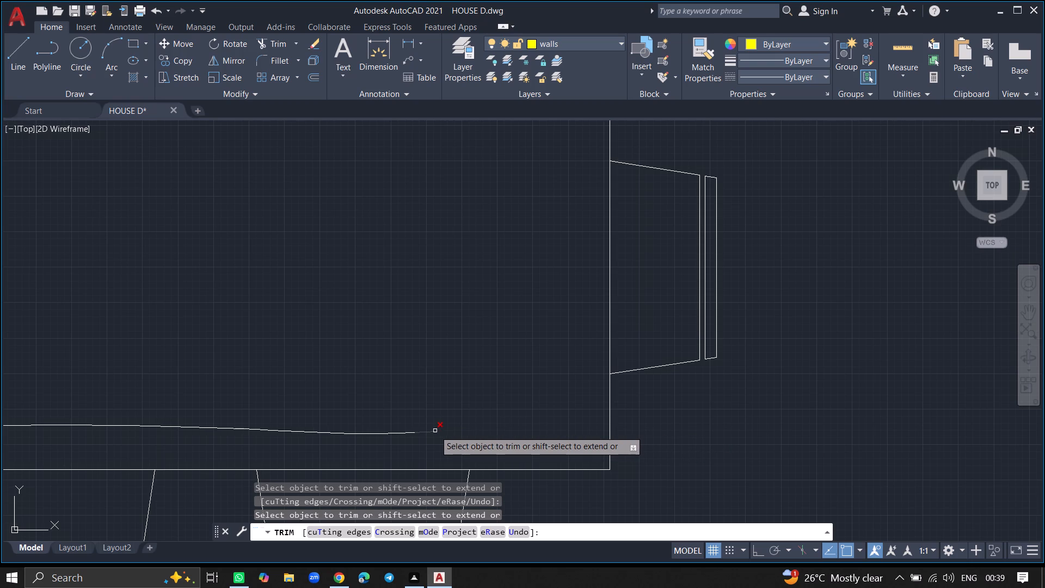
{"action": "left_click", "coordinate": [435, 431]}
{"action": "left_click", "coordinate": [411, 433]}
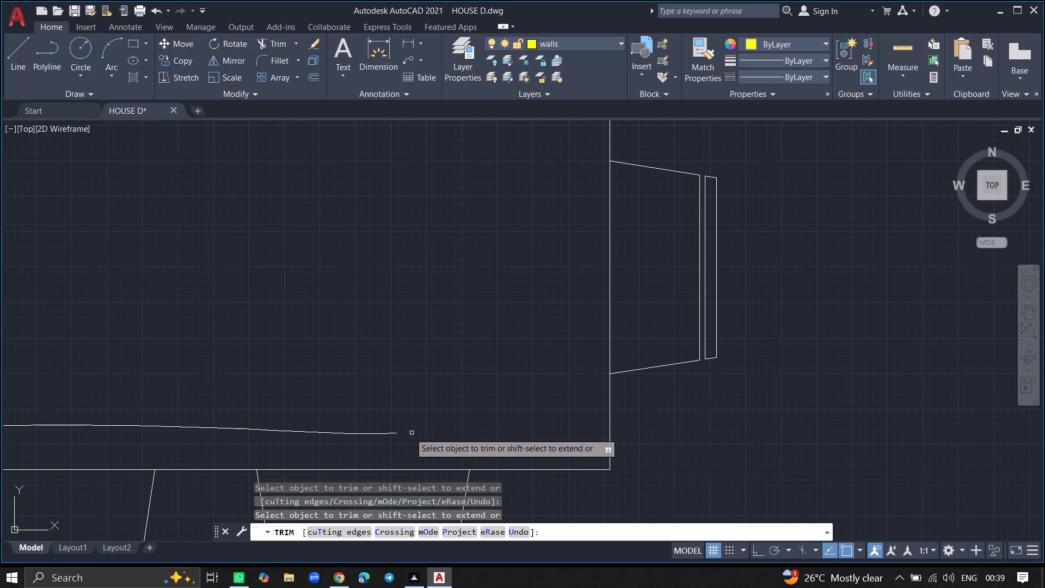
Trim the lowest wood-grain line's trough and the adjoining segments west of it, working westward toward the crest.
{"action": "left_click", "coordinate": [383, 434]}
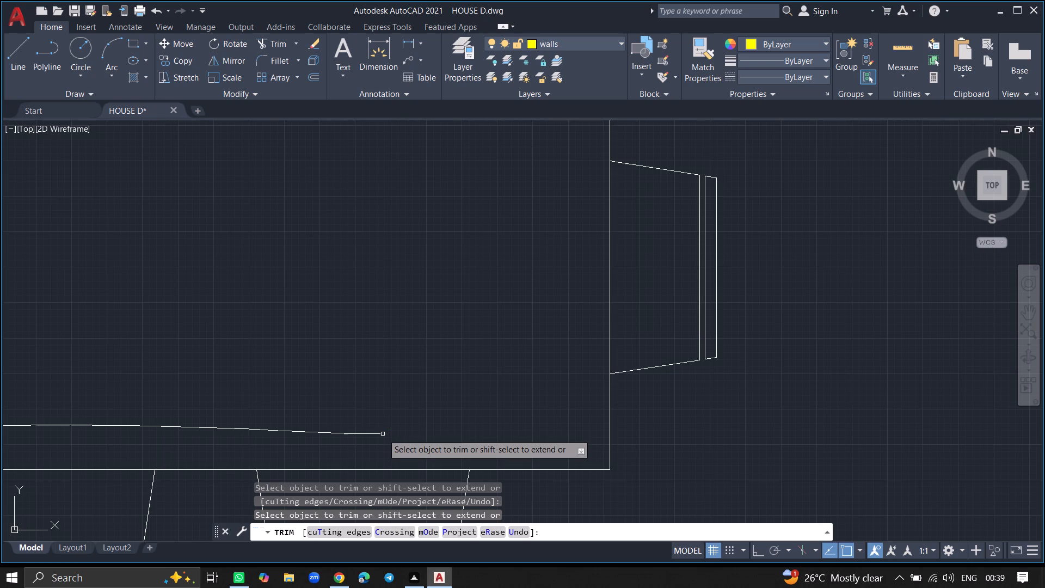
{"action": "left_click", "coordinate": [381, 434]}
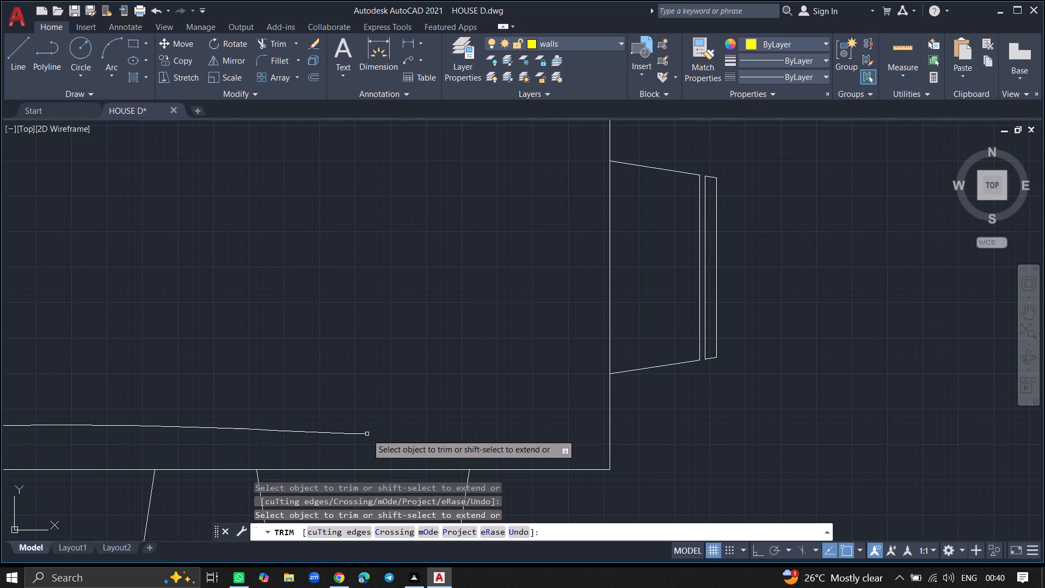
{"action": "left_click", "coordinate": [365, 434]}
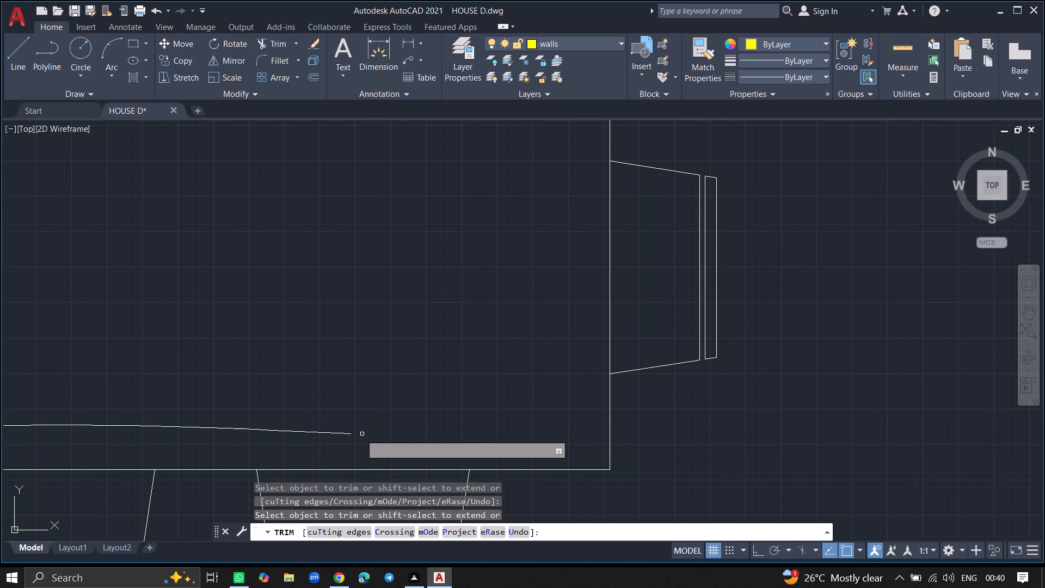
{"action": "left_click", "coordinate": [351, 434]}
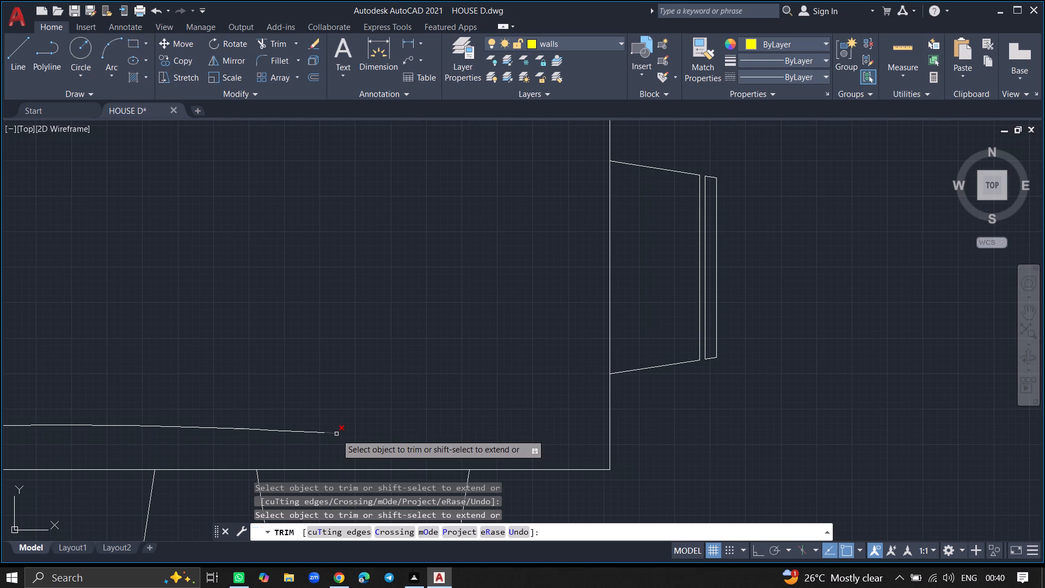
{"action": "left_click", "coordinate": [336, 434]}
{"action": "left_click", "coordinate": [325, 434]}
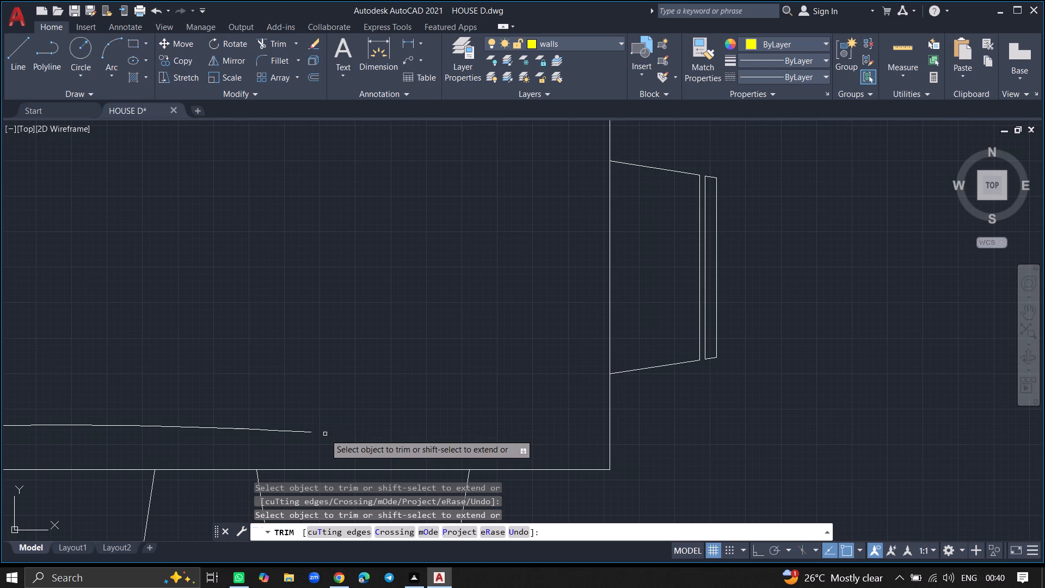
{"action": "left_click", "coordinate": [312, 433]}
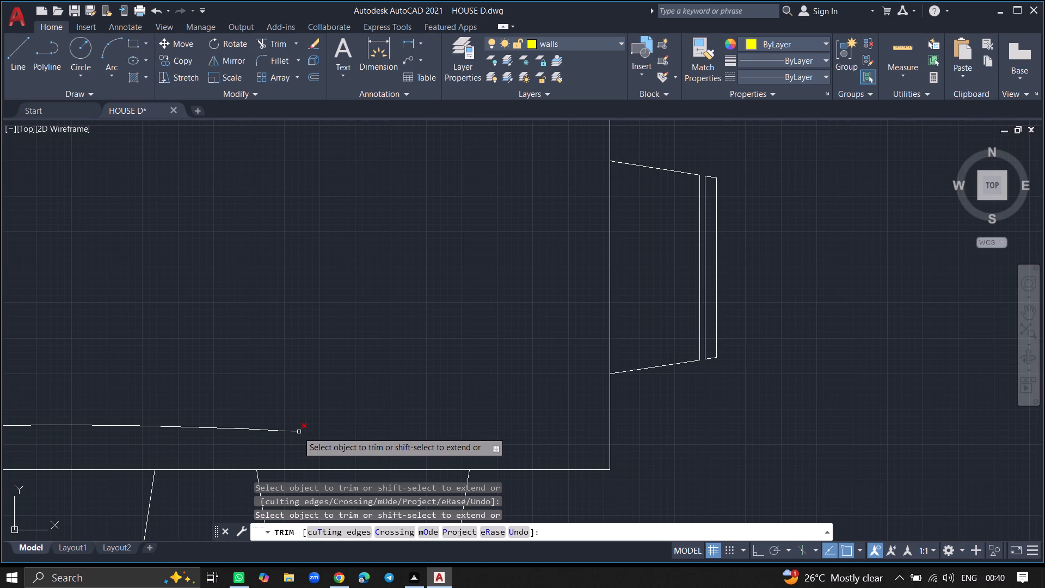
{"action": "left_click", "coordinate": [297, 432]}
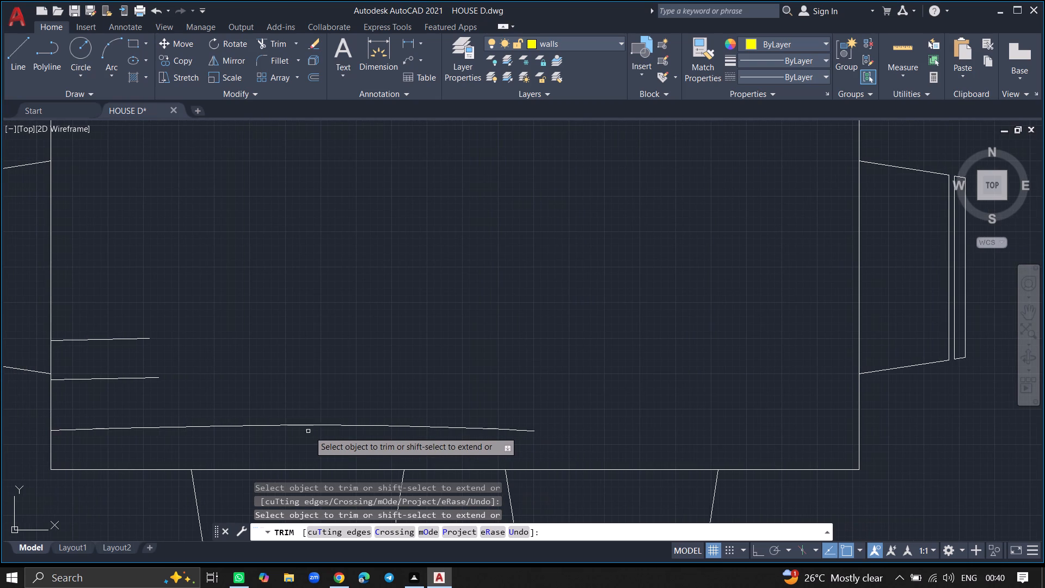
Break the lowest wood-grain line at its crest and trim away everything east of it, segment by segment, working eastward.
{"action": "left_click", "coordinate": [314, 426]}
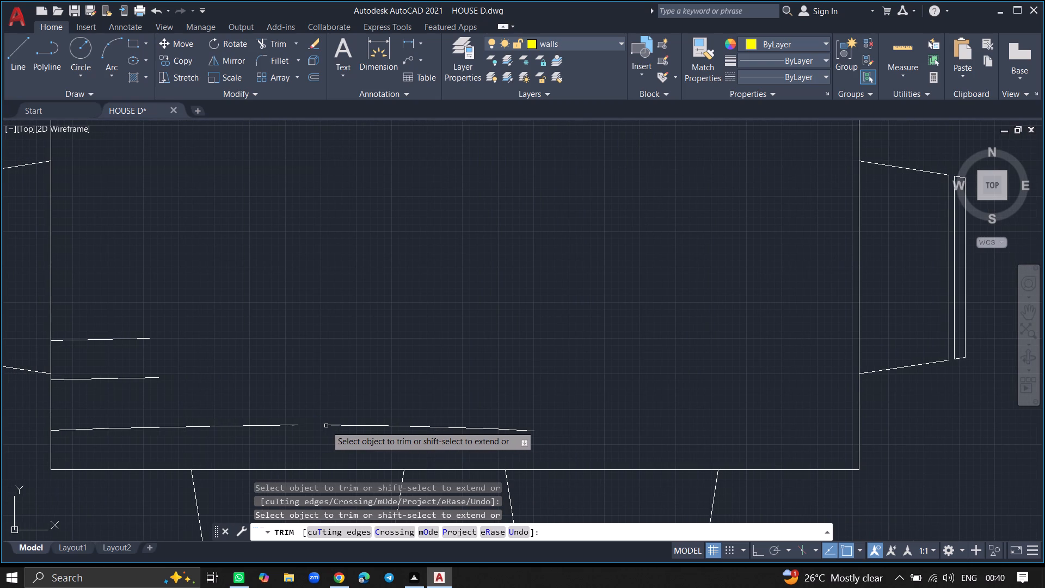
{"action": "left_click", "coordinate": [328, 426]}
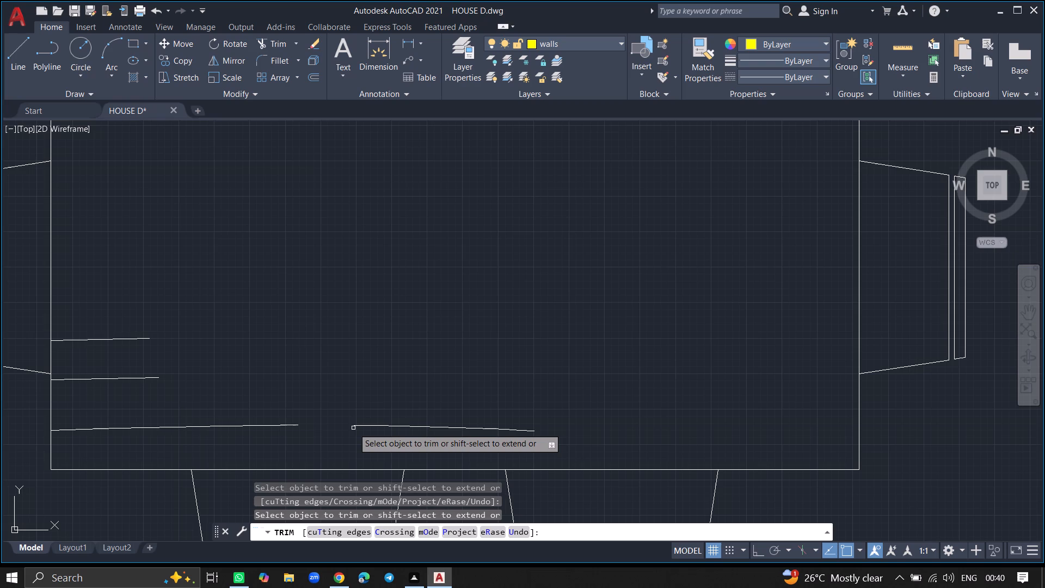
{"action": "left_click", "coordinate": [354, 426]}
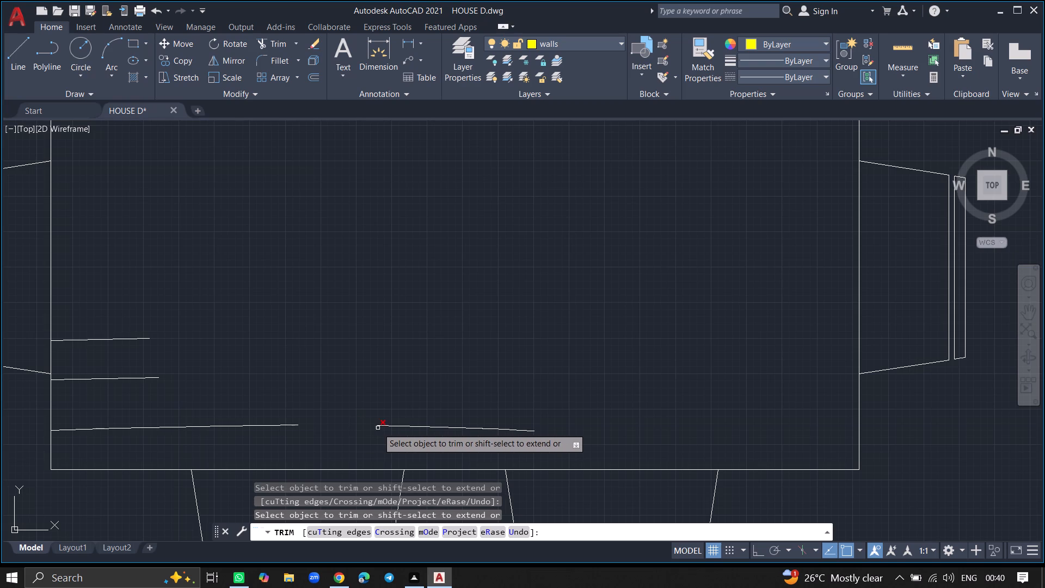
{"action": "left_click", "coordinate": [379, 428]}
{"action": "left_click", "coordinate": [403, 428]}
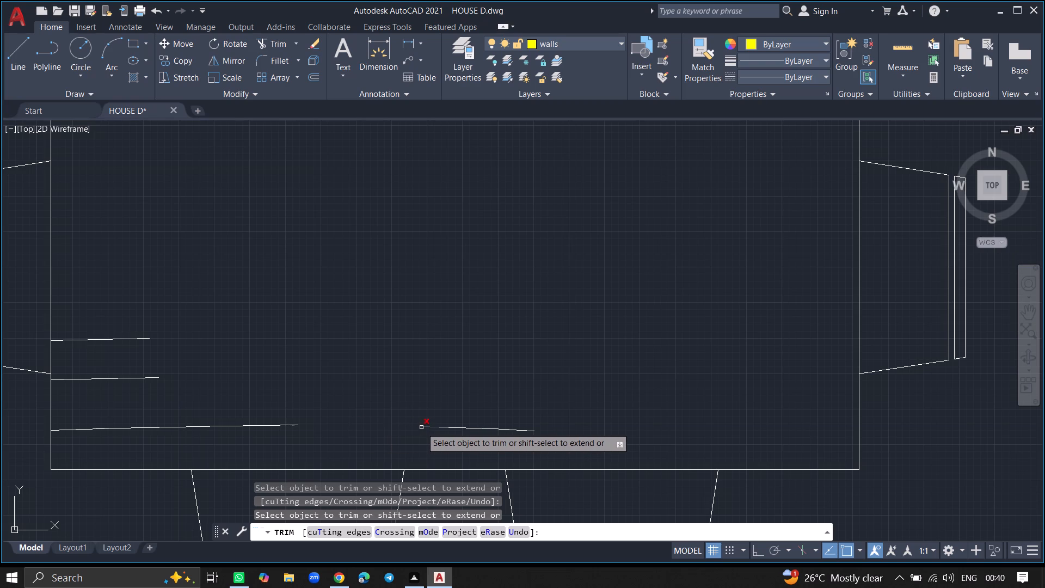
{"action": "left_click", "coordinate": [421, 427]}
{"action": "left_click", "coordinate": [441, 427]}
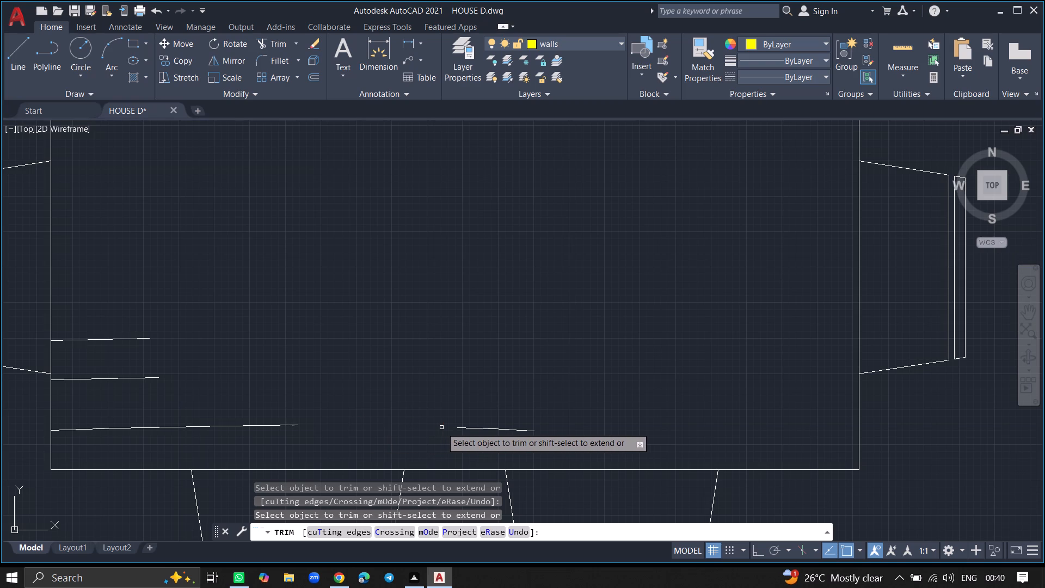
{"action": "left_click", "coordinate": [459, 430]}
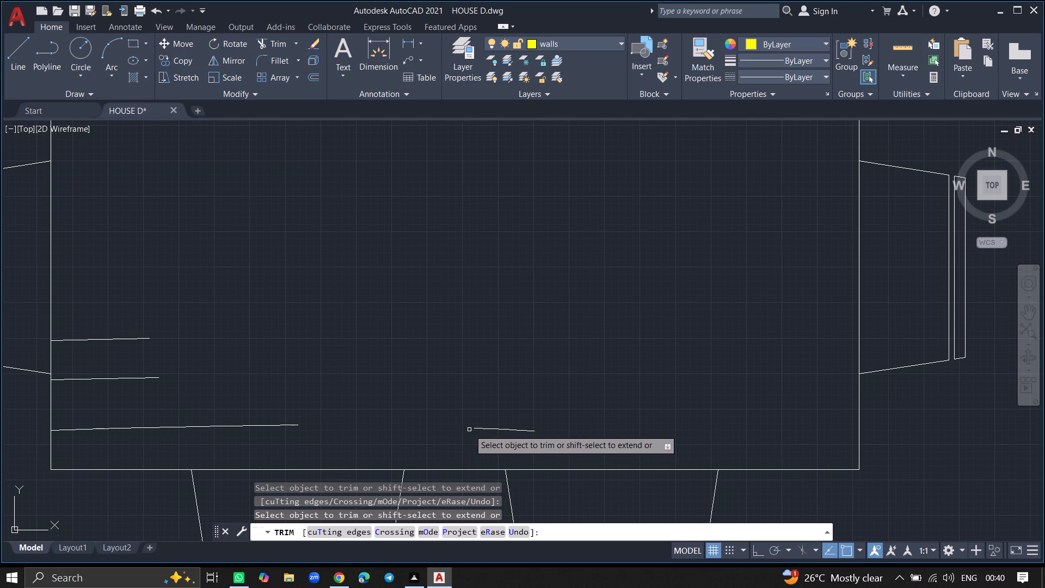
{"action": "left_click", "coordinate": [476, 430]}
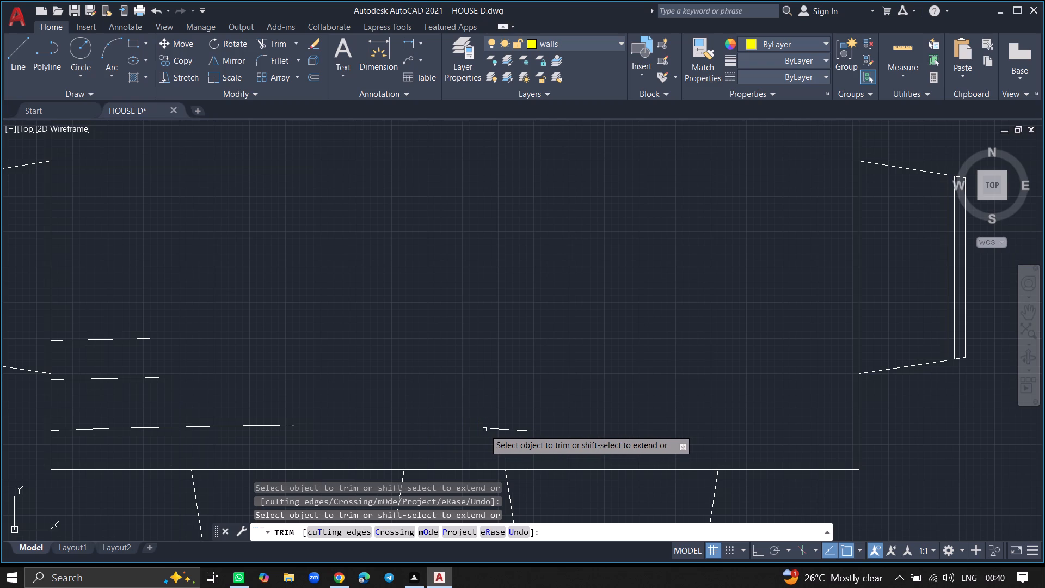
{"action": "left_click", "coordinate": [494, 430]}
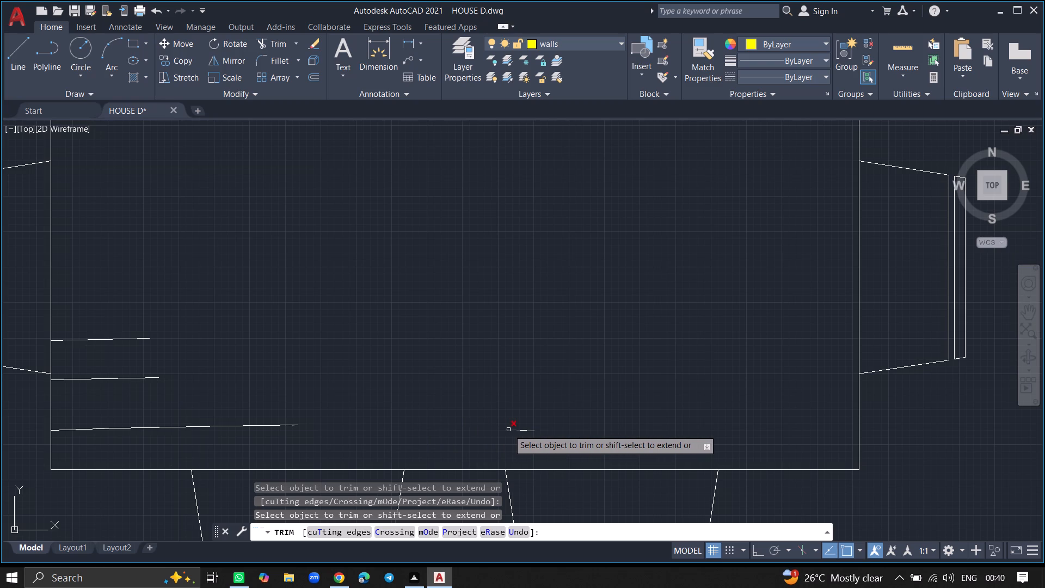
{"action": "left_click", "coordinate": [508, 430]}
{"action": "left_click", "coordinate": [523, 431]}
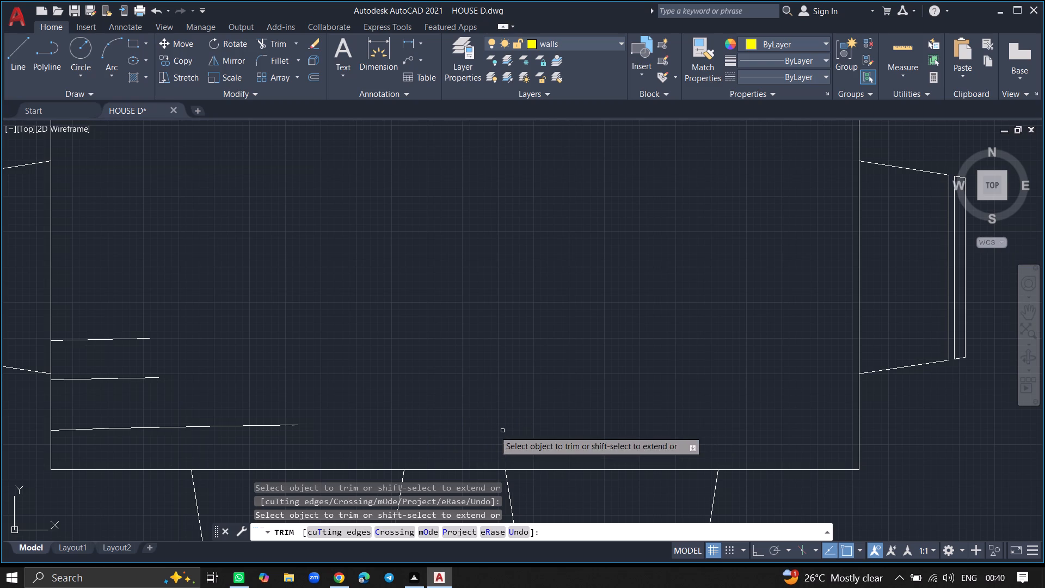
Trim away the remaining western stubs of the three wood-grain lines through to the table's west edge, from lowest to uppermost.
{"action": "left_click", "coordinate": [295, 426]}
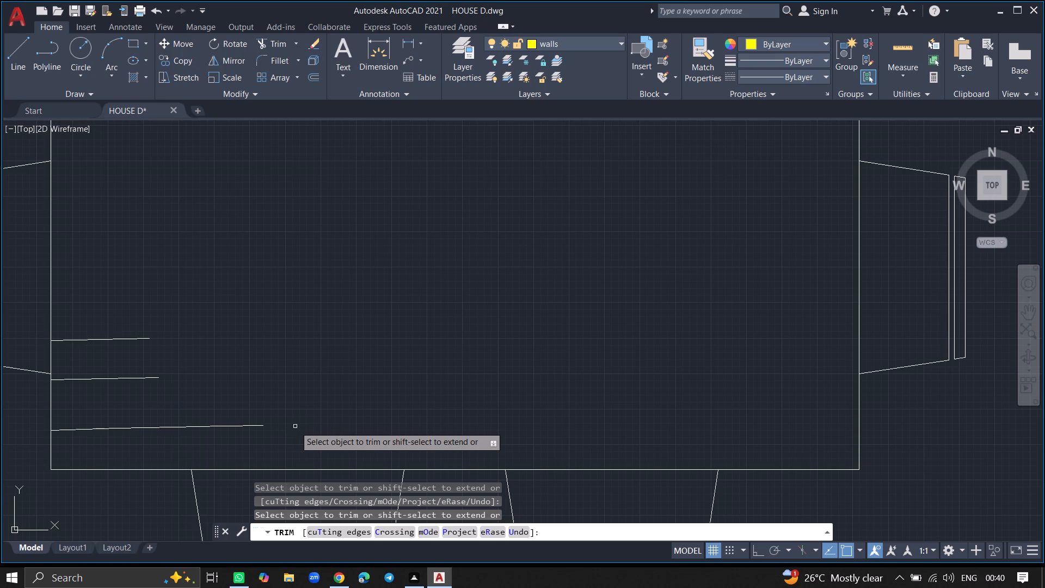
{"action": "left_click", "coordinate": [261, 427]}
{"action": "left_click", "coordinate": [220, 426]}
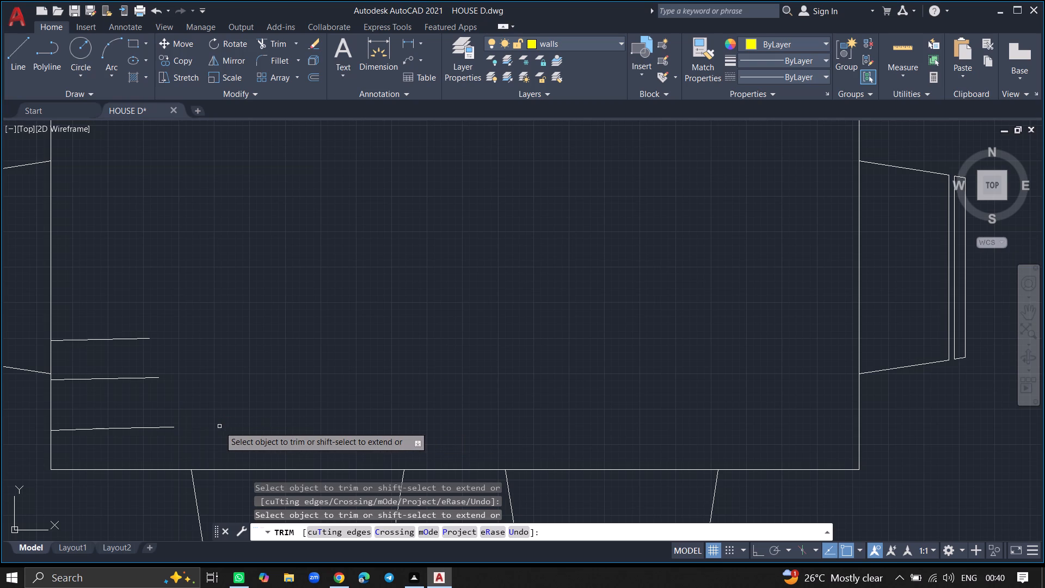
{"action": "left_click", "coordinate": [168, 428]}
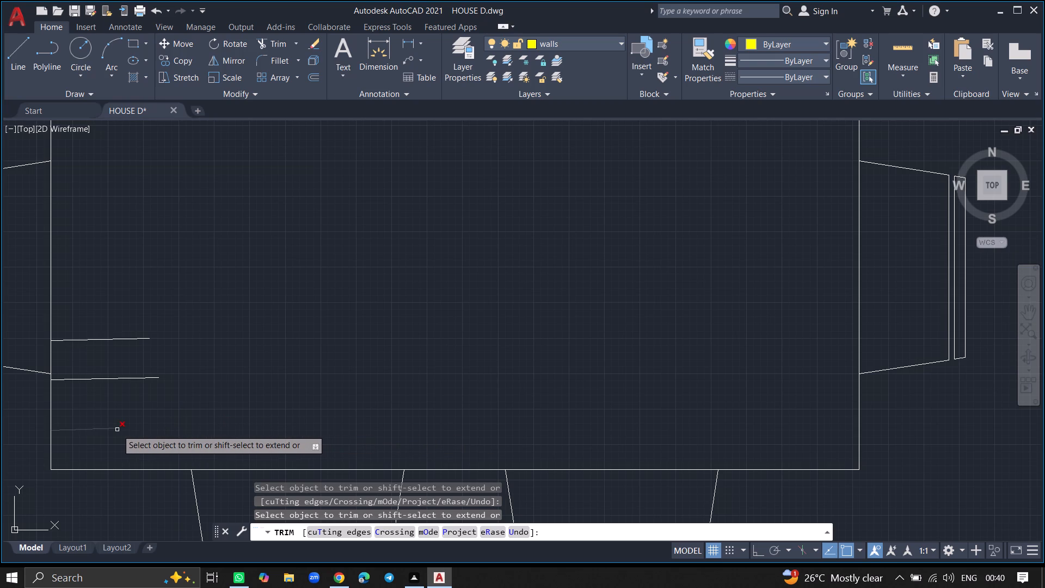
{"action": "left_click", "coordinate": [116, 430]}
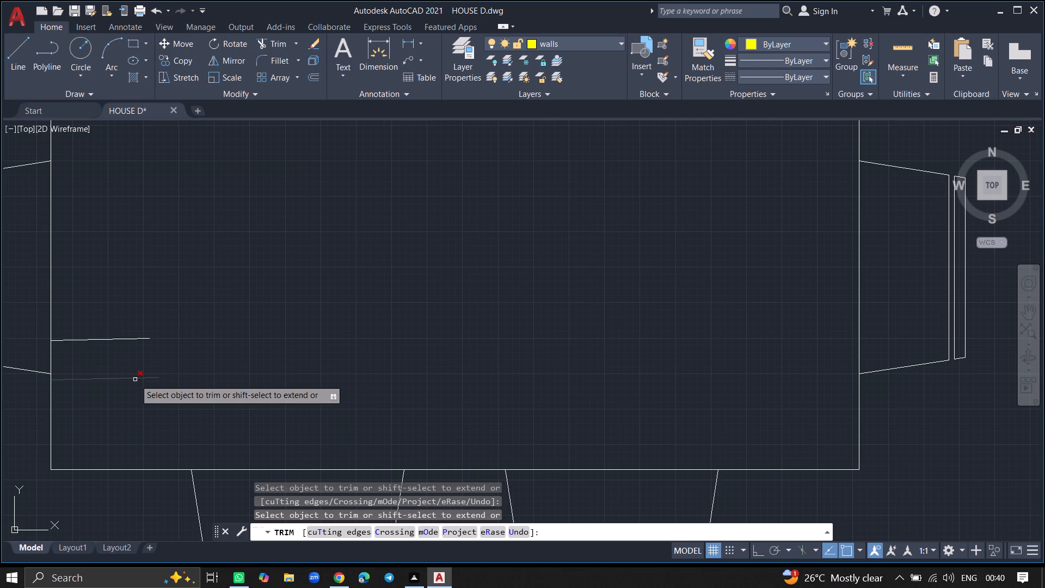
{"action": "left_click", "coordinate": [135, 379]}
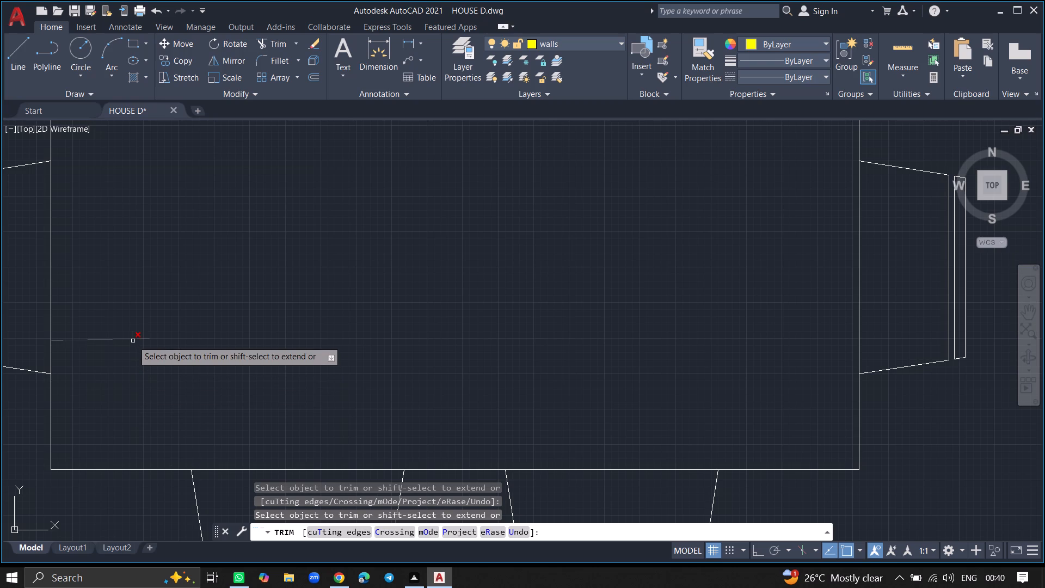
{"action": "left_click", "coordinate": [133, 341]}
{"action": "key", "text": "Return"}
Scale the whole dining table and chair set down to roughly a third of its size from the table's west edge.
{"action": "scroll", "coordinate": [133, 341], "scroll_direction": "down", "scroll_amount": 5, "text": "ctrl"}
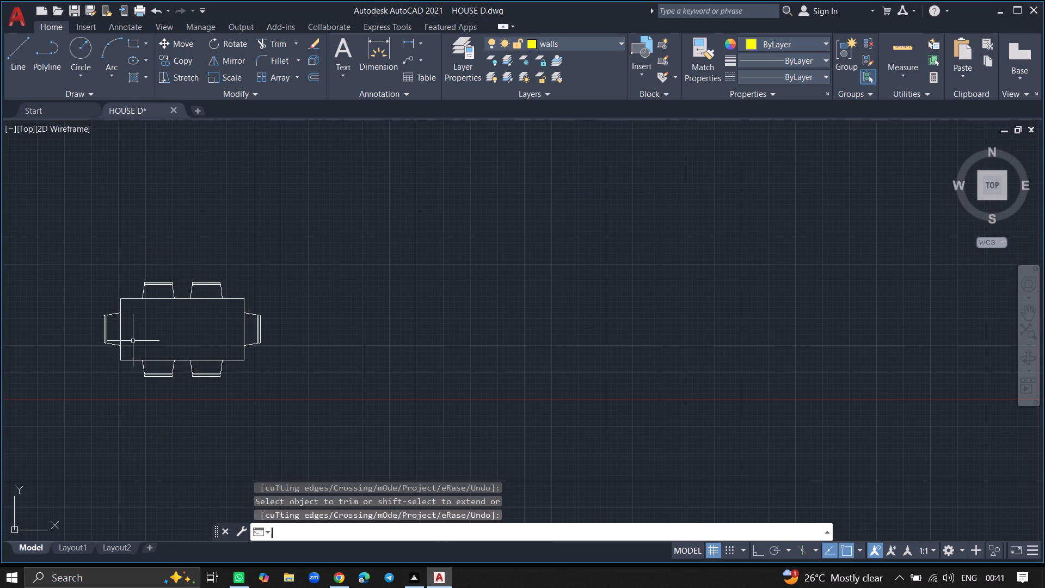
{"action": "left_click", "coordinate": [296, 273]}
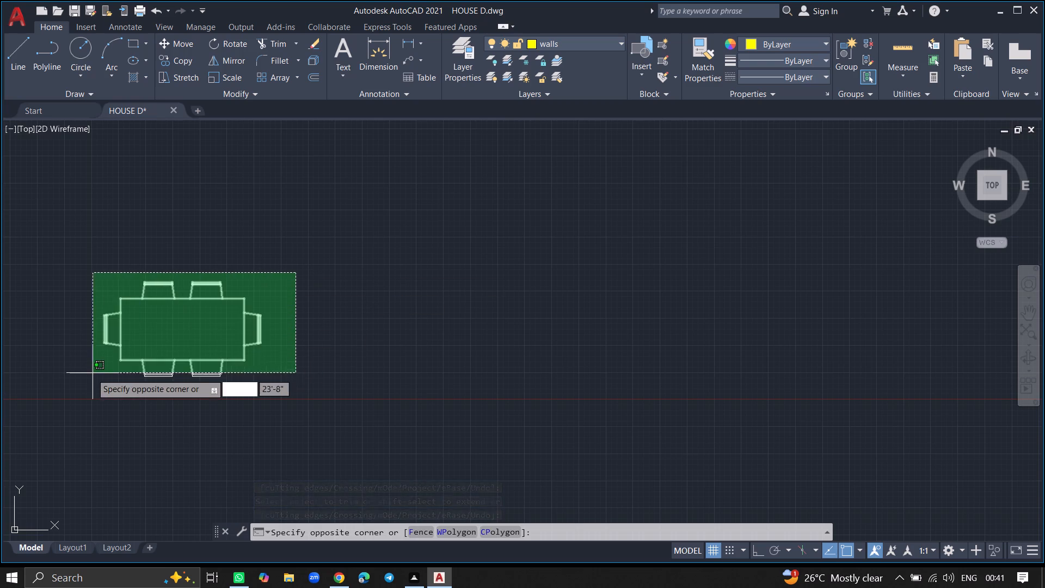
{"action": "left_click", "coordinate": [88, 377]}
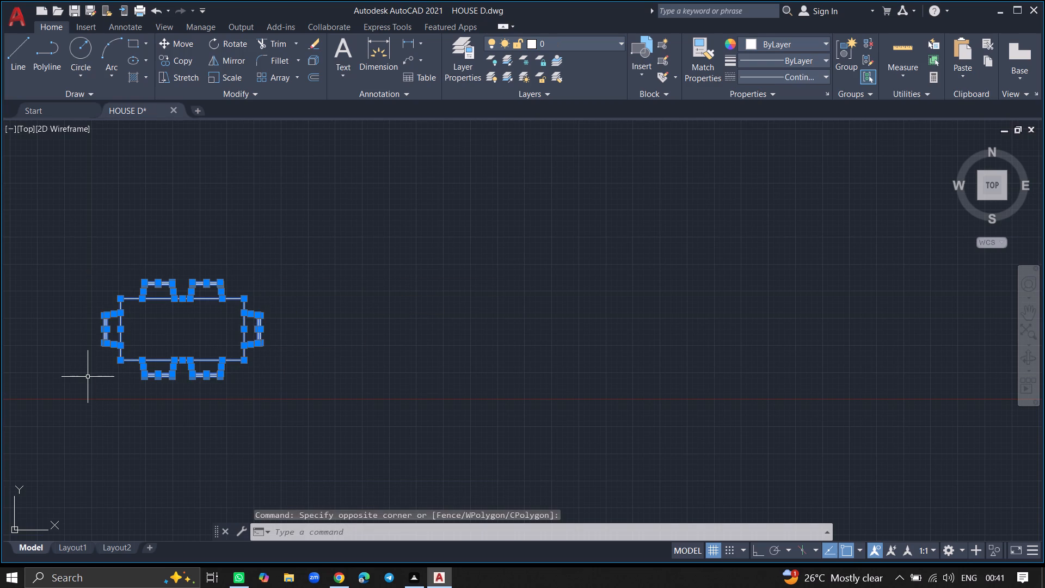
{"action": "type", "text": "SC"}
{"action": "key", "text": "Return"}
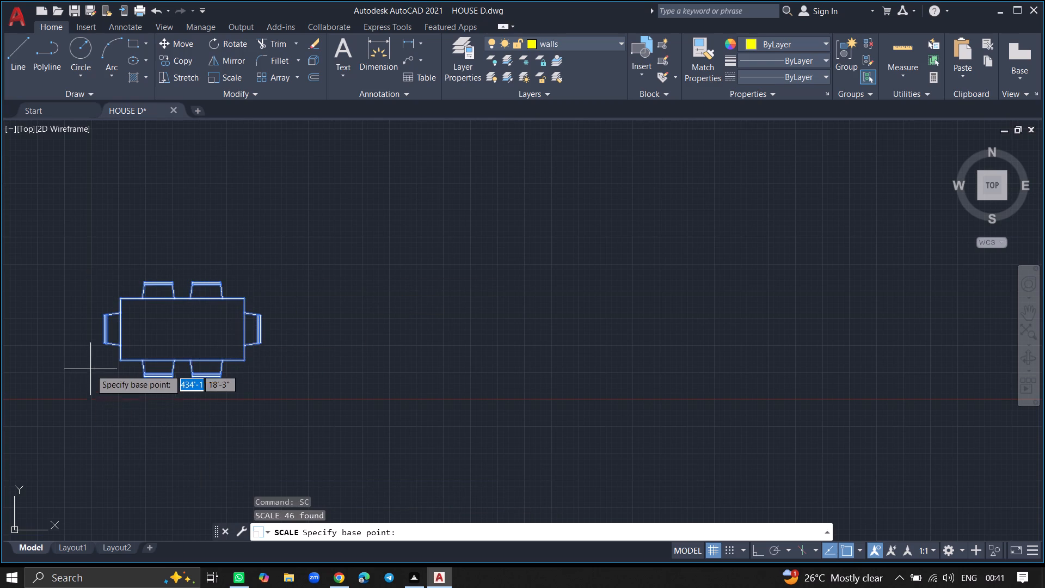
{"action": "left_click", "coordinate": [120, 339]}
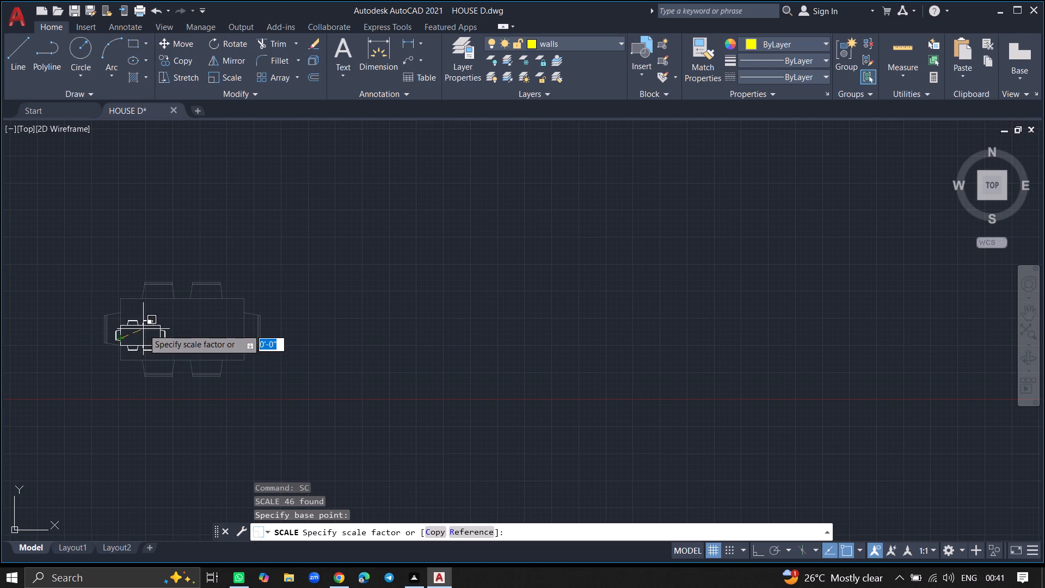
{"action": "left_click", "coordinate": [143, 329]}
Assign the entire dining table and chair set to the furniture layer.
{"action": "left_click", "coordinate": [144, 326]}
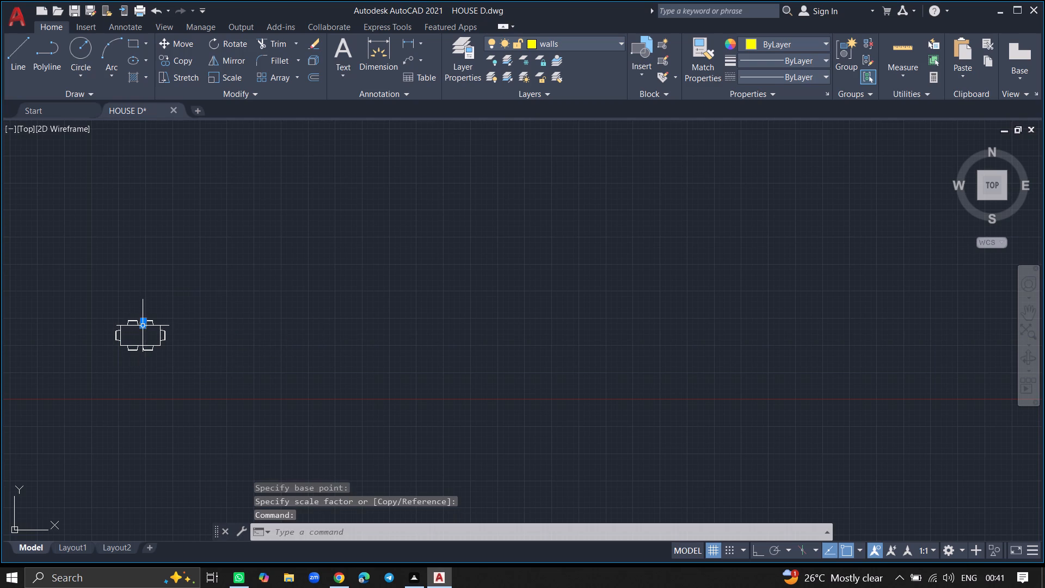
{"action": "scroll", "coordinate": [144, 326], "scroll_direction": "up", "scroll_amount": 4, "text": "ctrl"}
{"action": "left_click", "coordinate": [202, 298]}
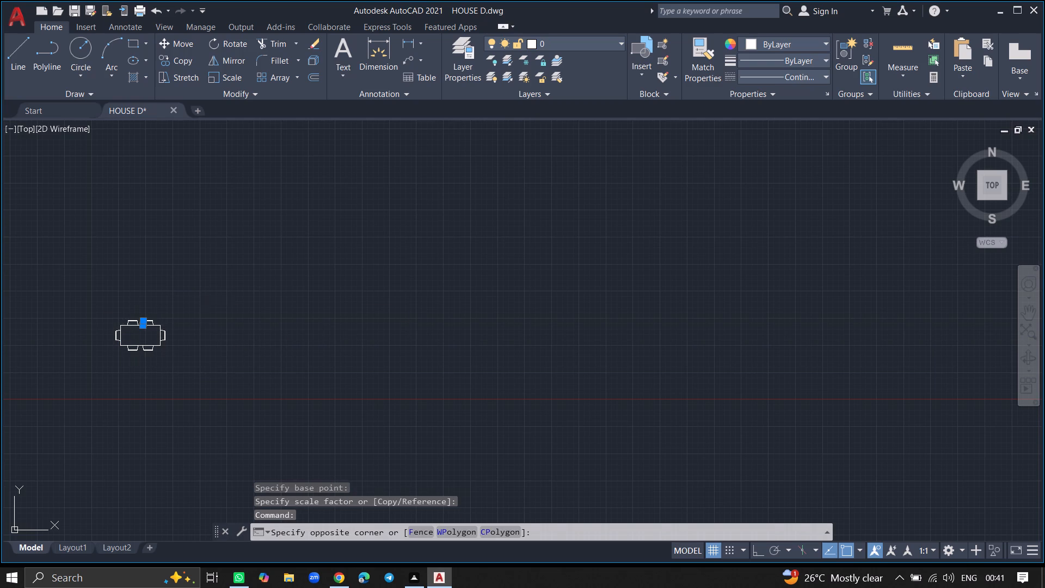
{"action": "left_click", "coordinate": [93, 379]}
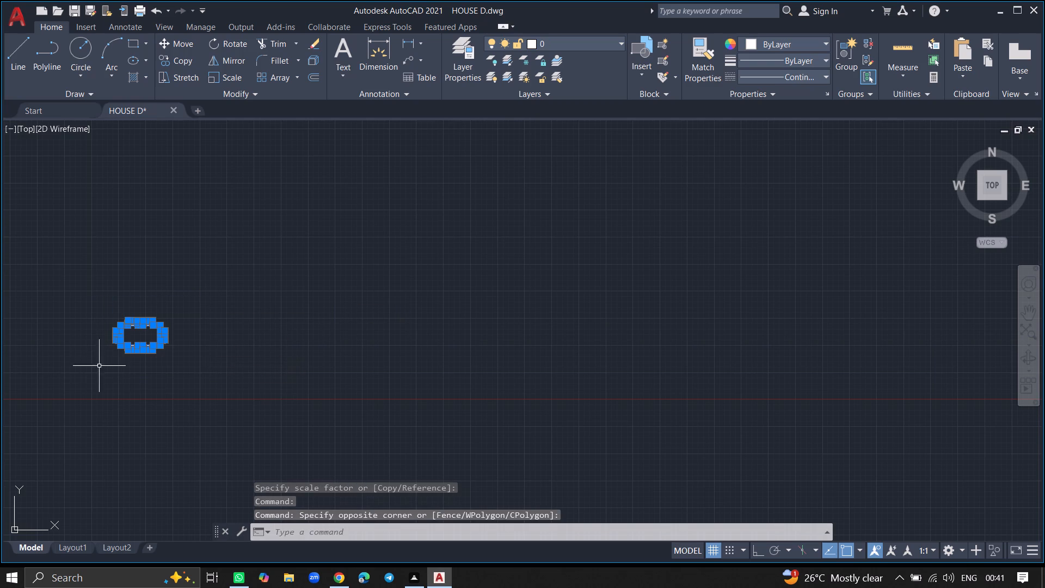
{"action": "left_click", "coordinate": [574, 43]}
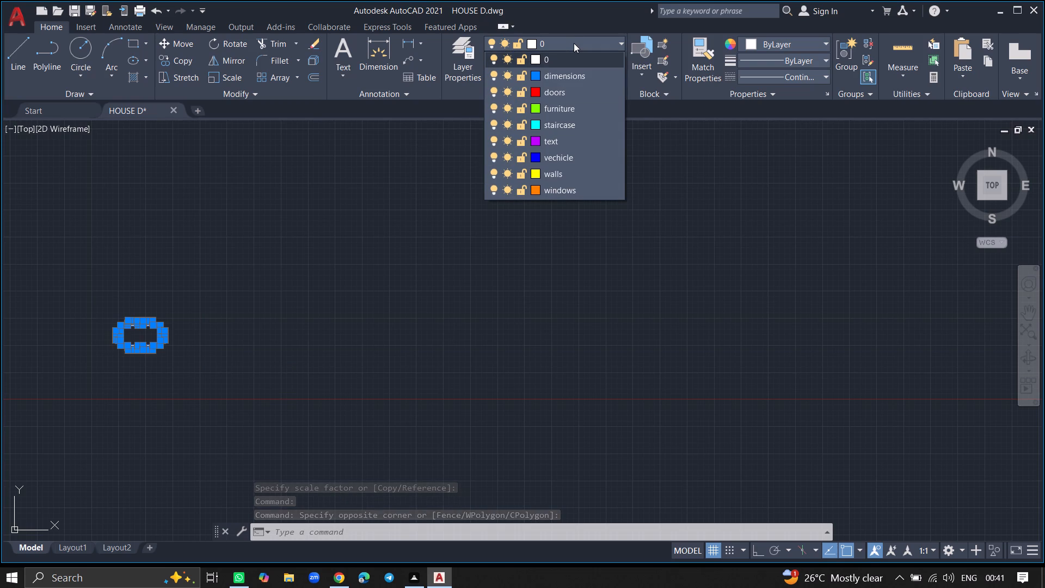
{"action": "left_click", "coordinate": [569, 105]}
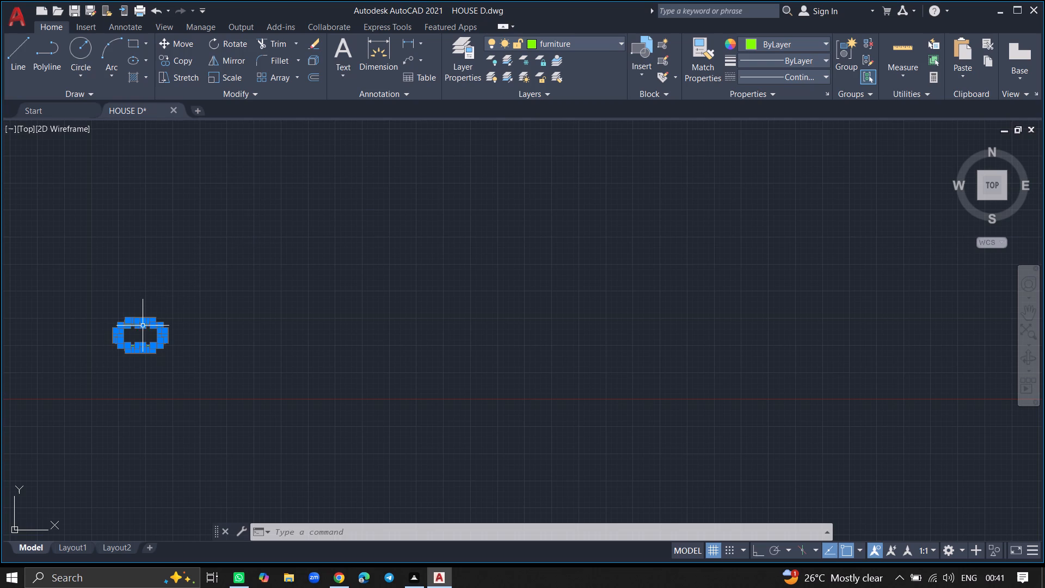
{"action": "key", "text": "Escape"}
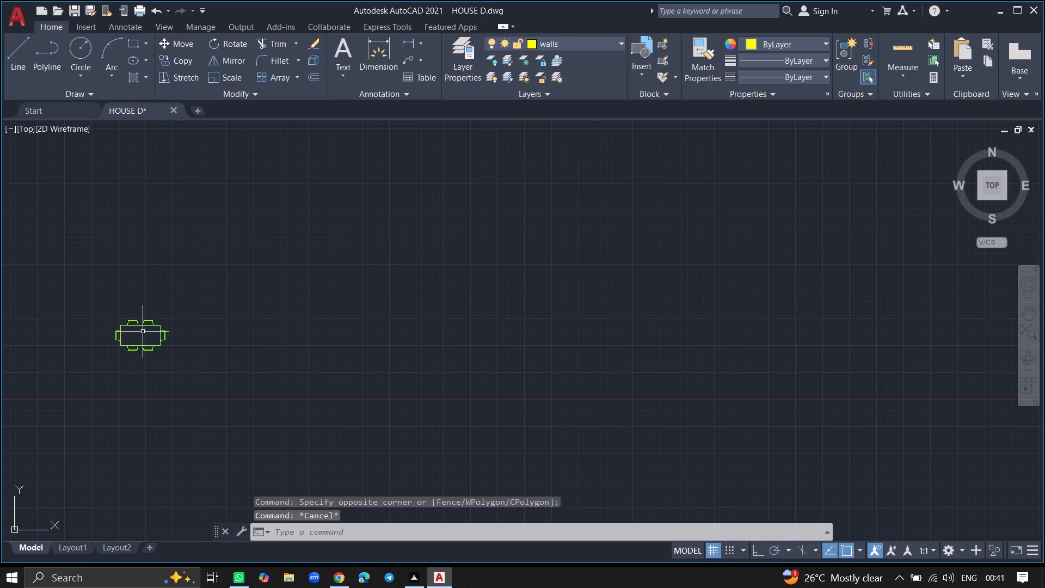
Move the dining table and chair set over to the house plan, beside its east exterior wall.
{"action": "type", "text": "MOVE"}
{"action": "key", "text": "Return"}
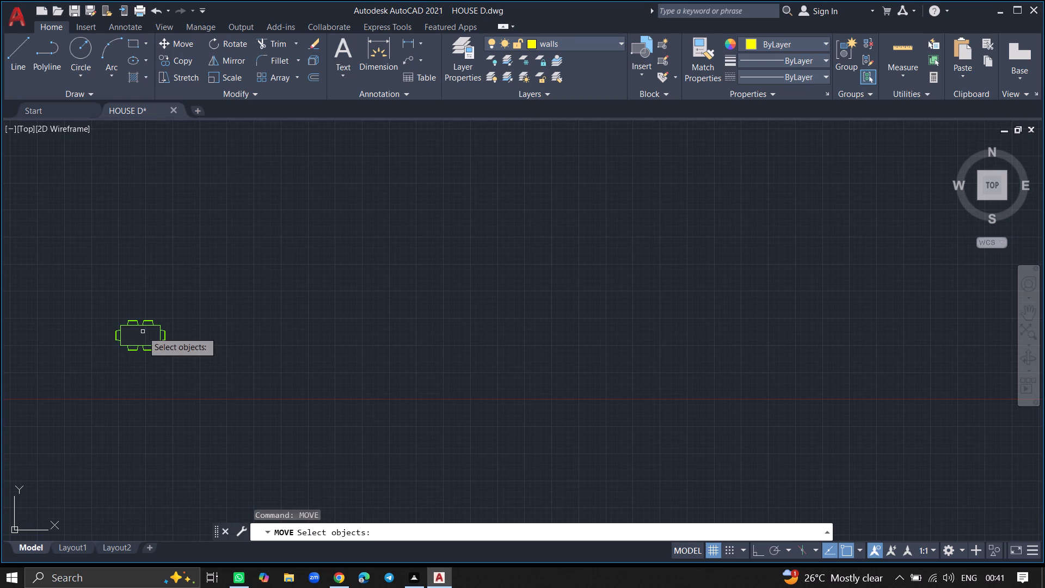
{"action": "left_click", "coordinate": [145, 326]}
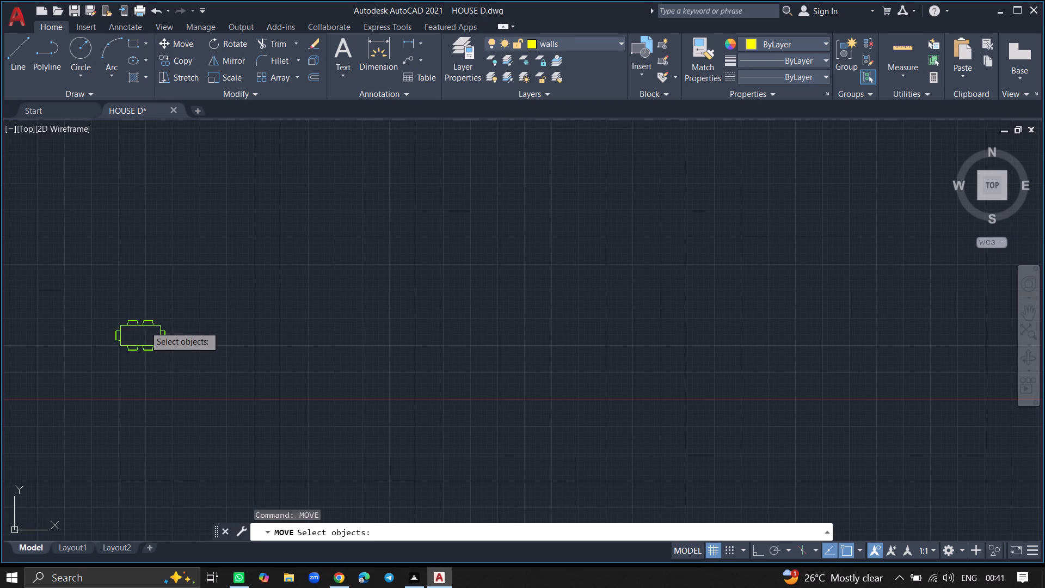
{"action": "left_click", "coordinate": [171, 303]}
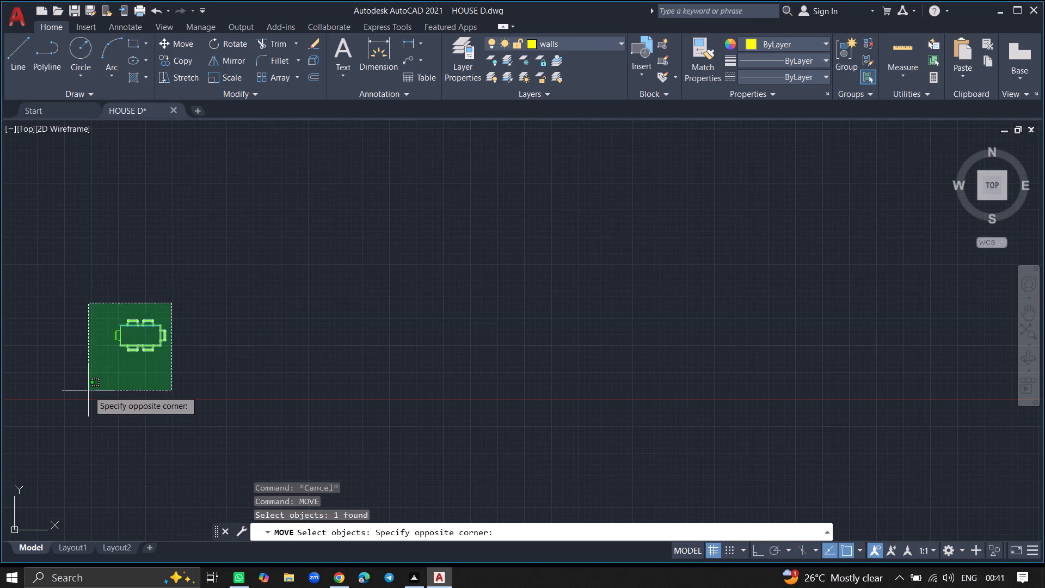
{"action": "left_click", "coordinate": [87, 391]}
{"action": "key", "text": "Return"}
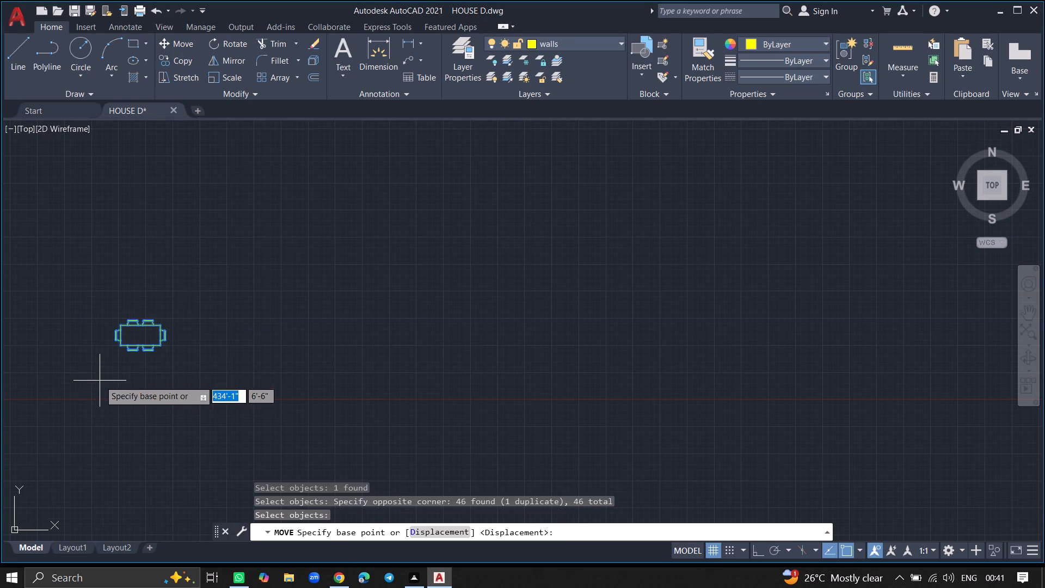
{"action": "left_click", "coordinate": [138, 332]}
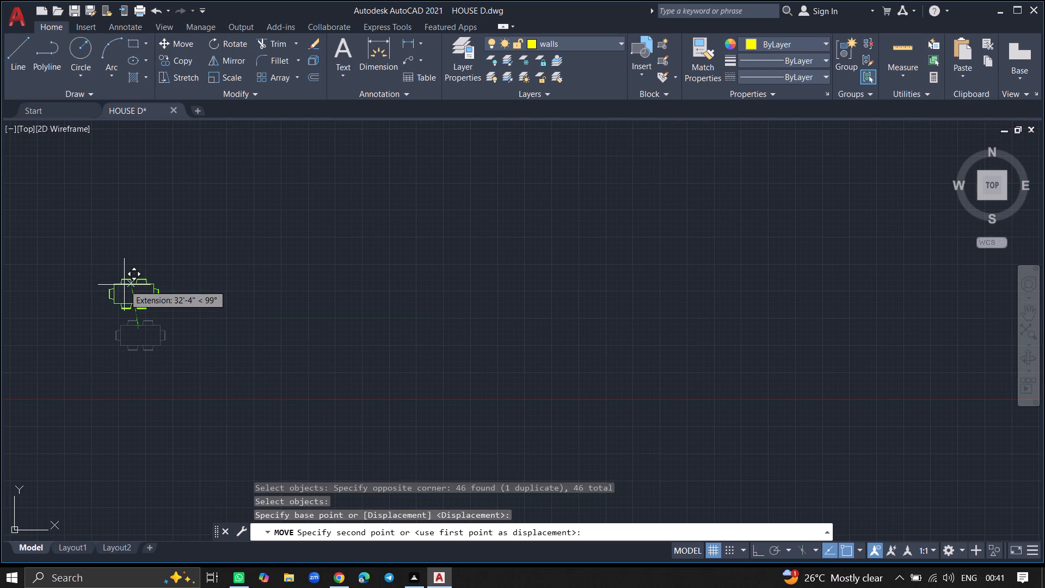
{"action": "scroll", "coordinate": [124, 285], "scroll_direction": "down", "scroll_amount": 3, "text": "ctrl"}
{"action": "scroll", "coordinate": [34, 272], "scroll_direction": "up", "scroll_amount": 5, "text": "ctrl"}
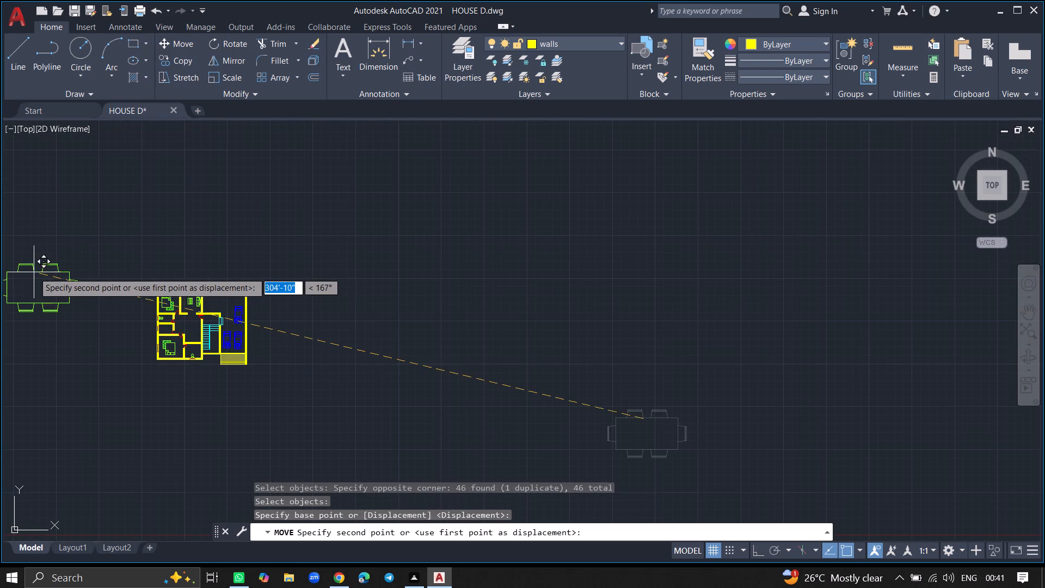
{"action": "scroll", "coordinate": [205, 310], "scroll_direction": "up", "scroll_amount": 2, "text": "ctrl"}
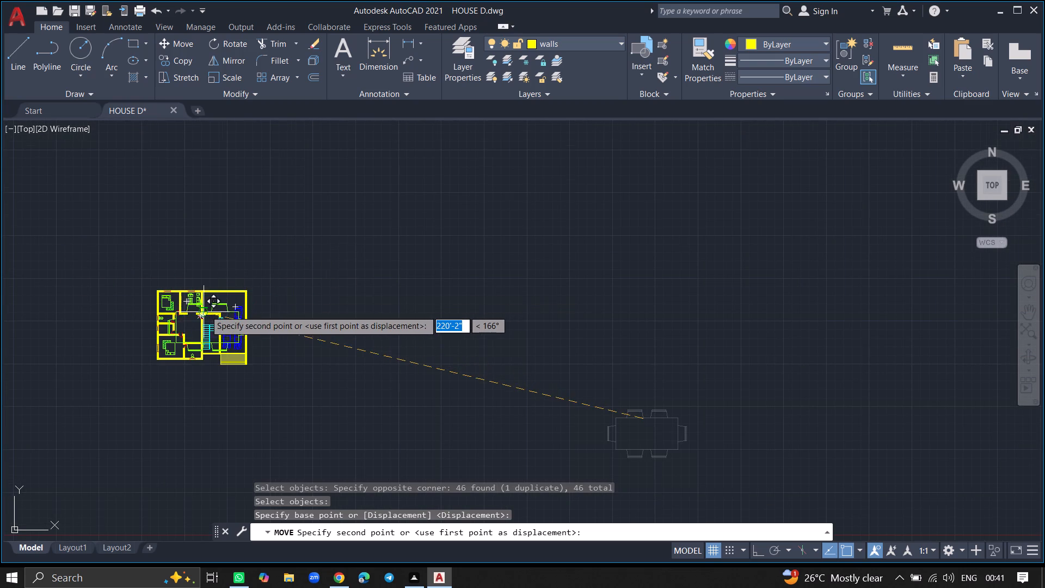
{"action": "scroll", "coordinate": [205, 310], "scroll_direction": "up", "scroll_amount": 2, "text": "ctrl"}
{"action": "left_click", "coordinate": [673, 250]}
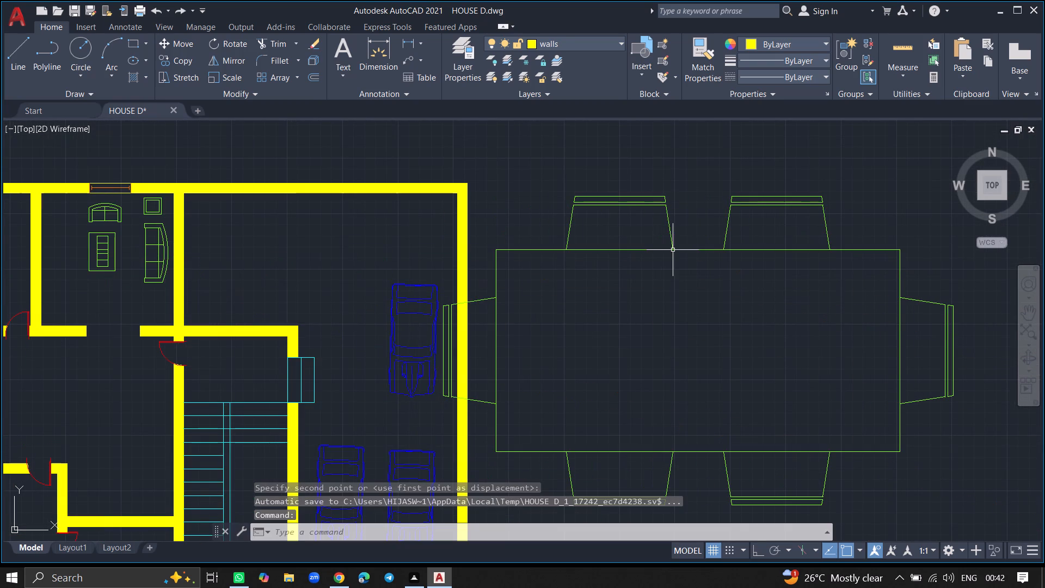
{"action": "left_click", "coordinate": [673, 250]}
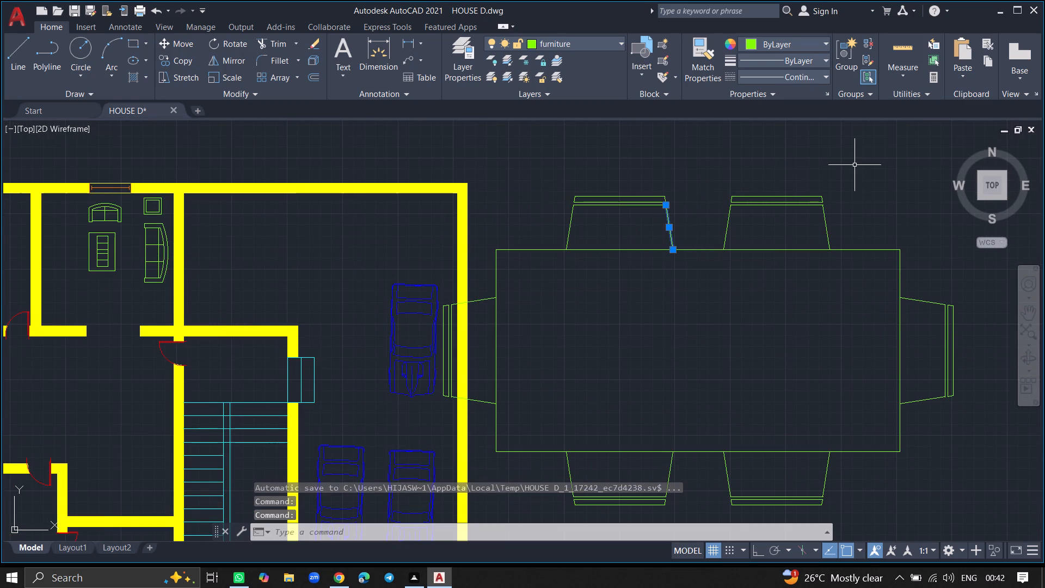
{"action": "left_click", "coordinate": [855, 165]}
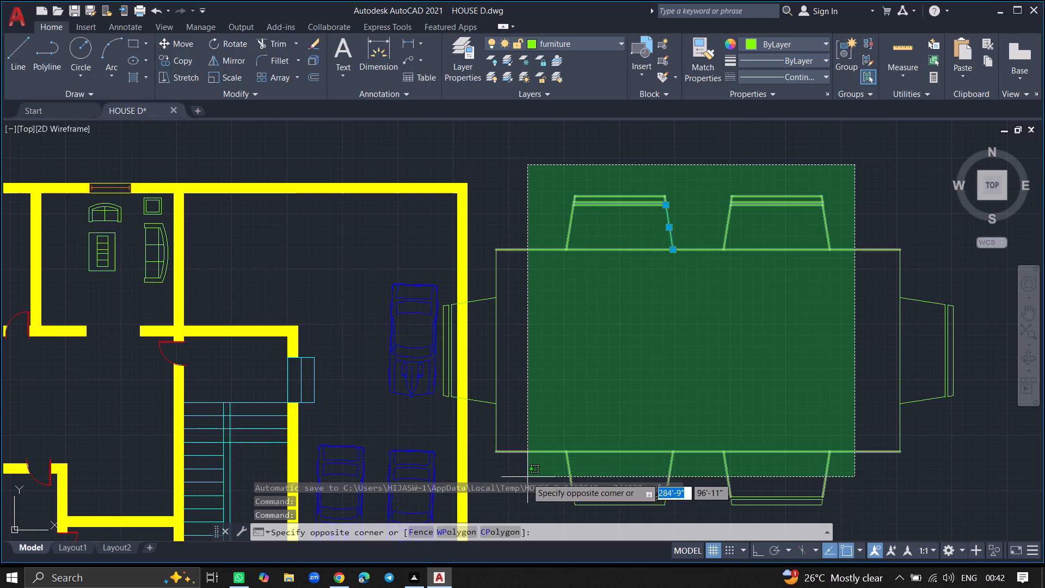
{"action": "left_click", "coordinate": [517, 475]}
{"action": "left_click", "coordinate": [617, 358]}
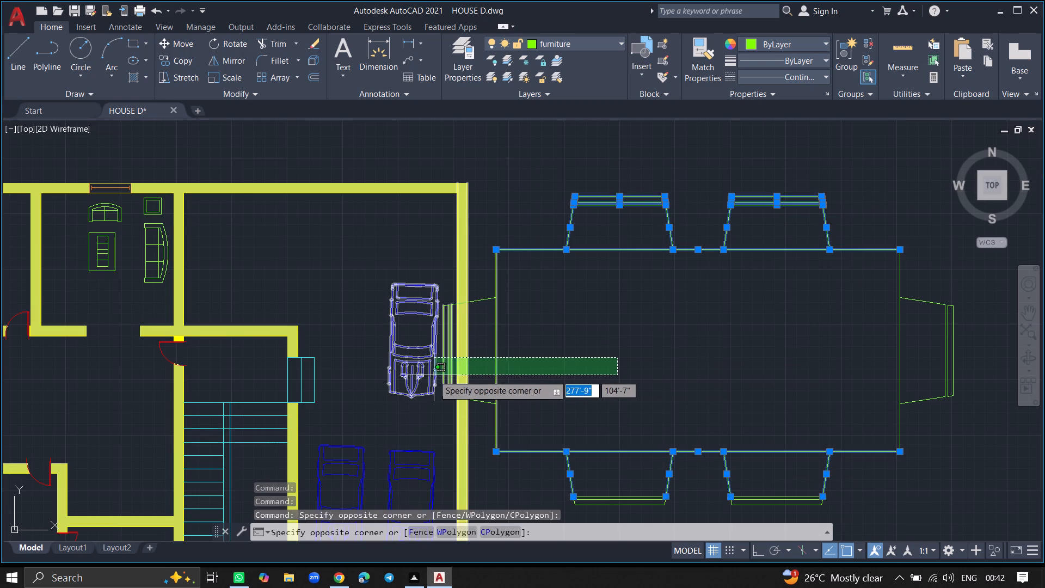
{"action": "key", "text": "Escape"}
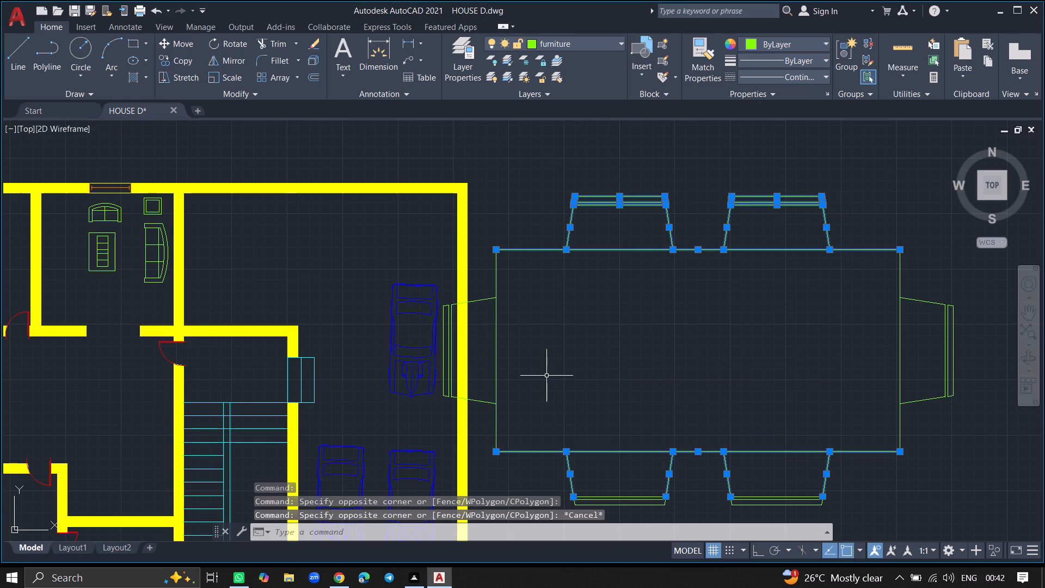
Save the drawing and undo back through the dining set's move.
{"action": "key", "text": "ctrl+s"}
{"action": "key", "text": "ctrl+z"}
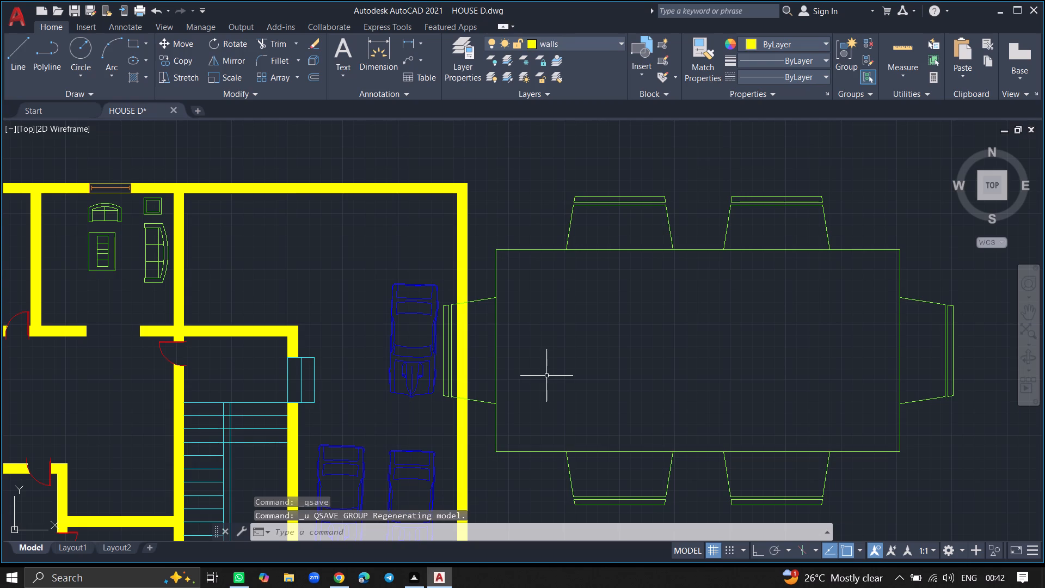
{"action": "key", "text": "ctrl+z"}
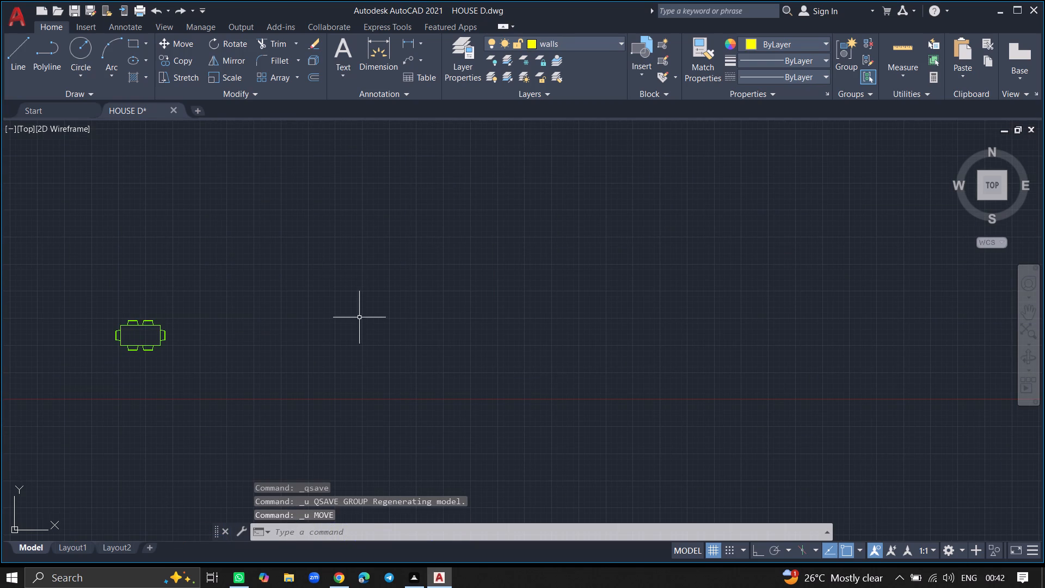
Scale the whole dining table and chair set down again about the table's centre to less than half its size.
{"action": "left_click", "coordinate": [190, 306]}
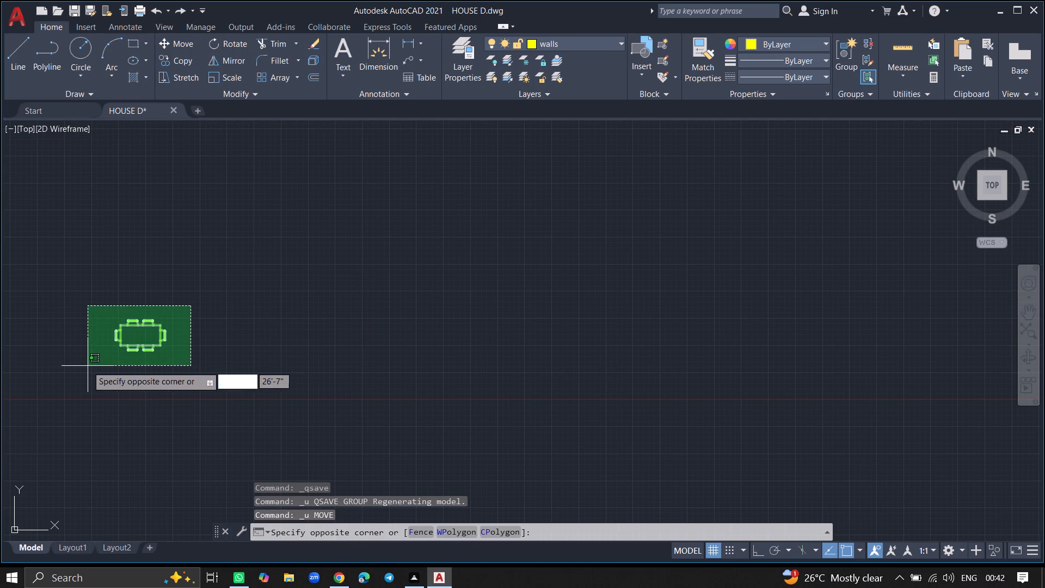
{"action": "left_click", "coordinate": [87, 366]}
{"action": "type", "text": "SC"}
{"action": "key", "text": "Return"}
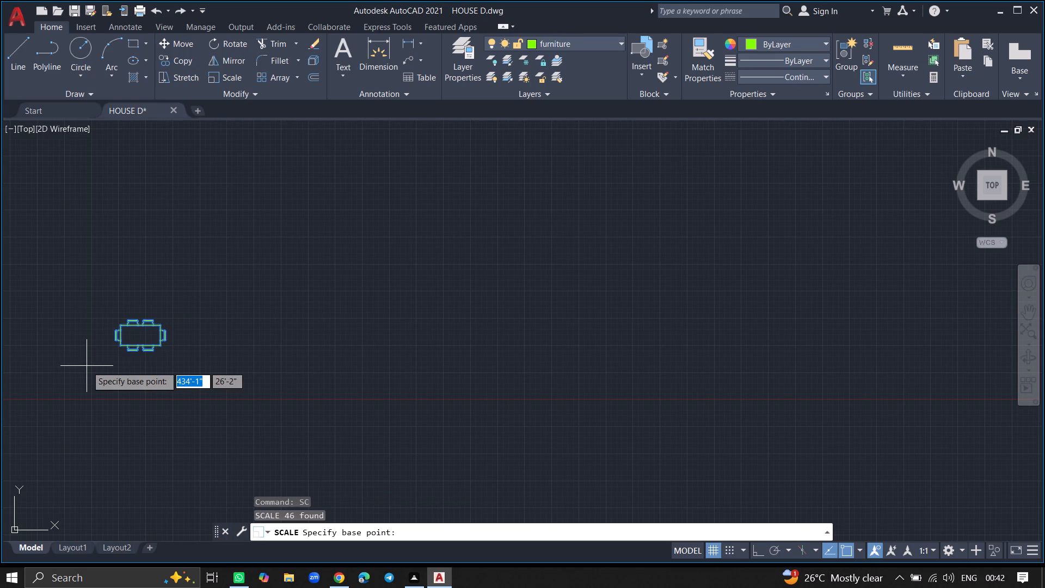
{"action": "left_click", "coordinate": [143, 336]}
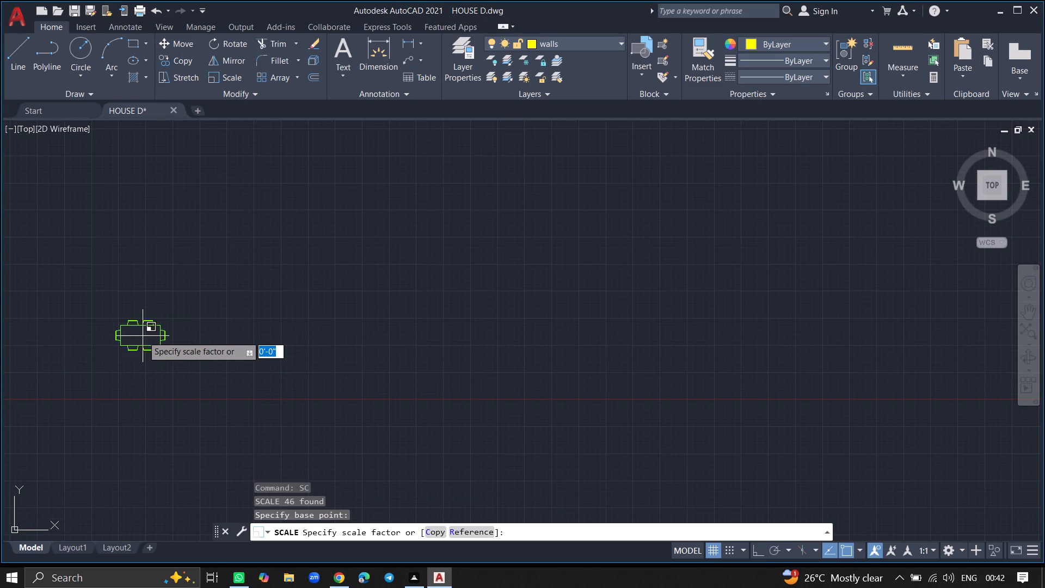
{"action": "left_click", "coordinate": [143, 328]}
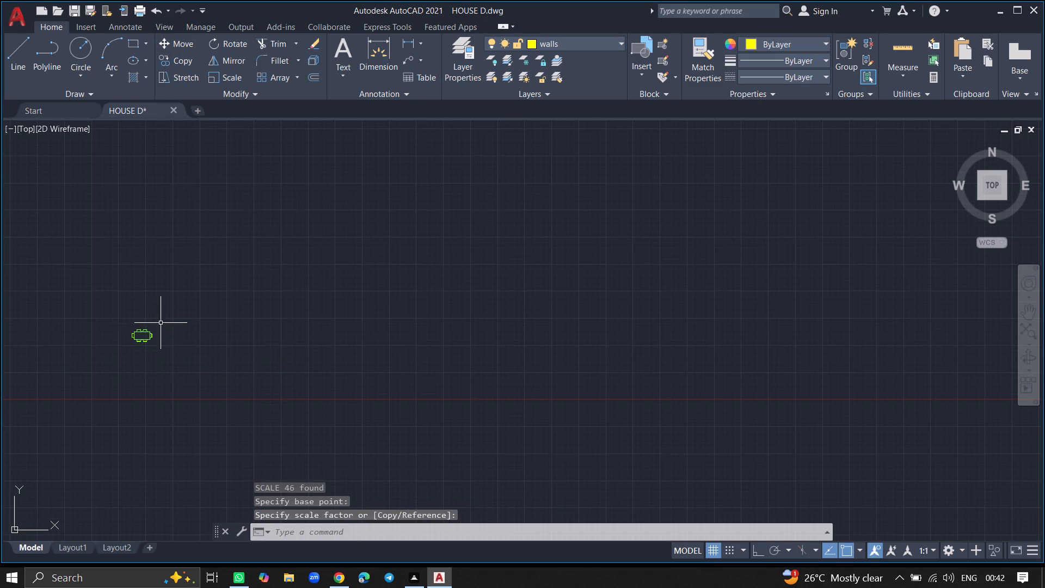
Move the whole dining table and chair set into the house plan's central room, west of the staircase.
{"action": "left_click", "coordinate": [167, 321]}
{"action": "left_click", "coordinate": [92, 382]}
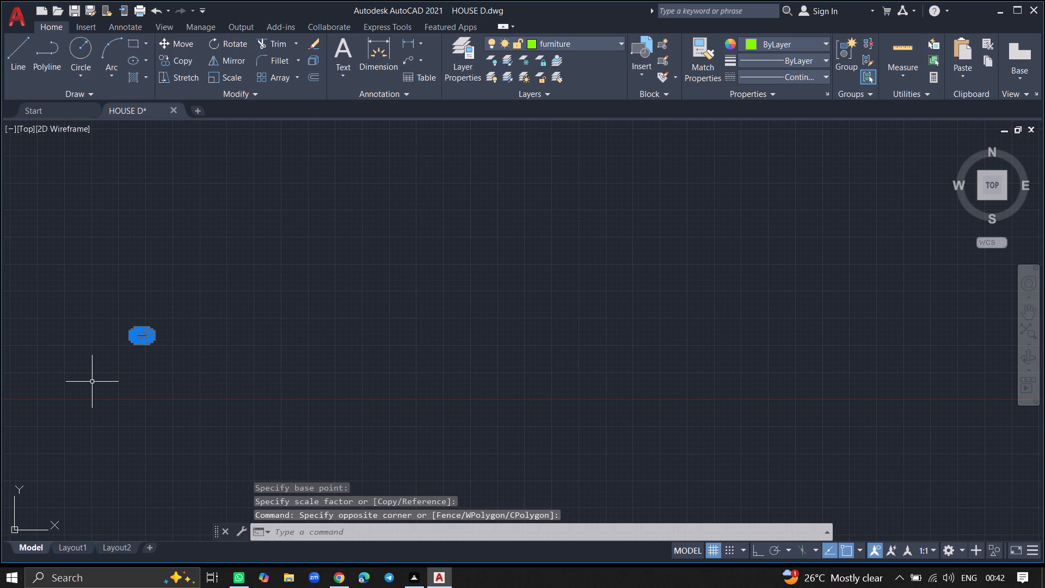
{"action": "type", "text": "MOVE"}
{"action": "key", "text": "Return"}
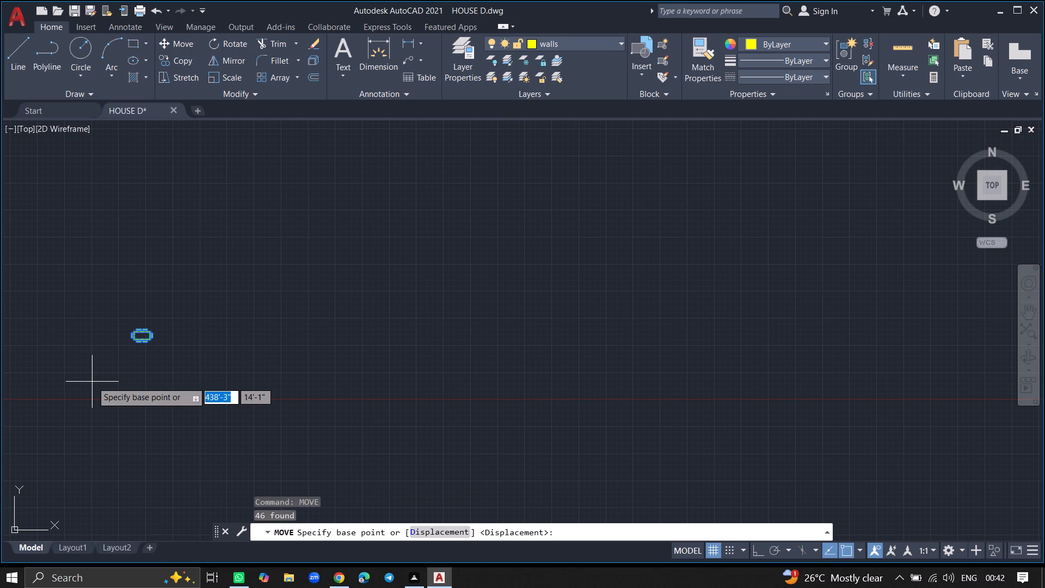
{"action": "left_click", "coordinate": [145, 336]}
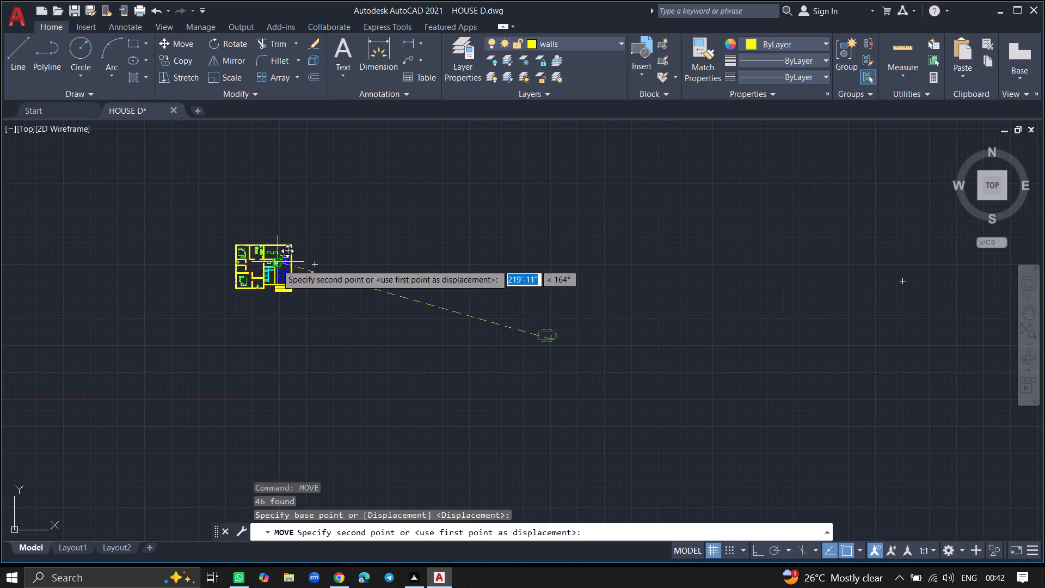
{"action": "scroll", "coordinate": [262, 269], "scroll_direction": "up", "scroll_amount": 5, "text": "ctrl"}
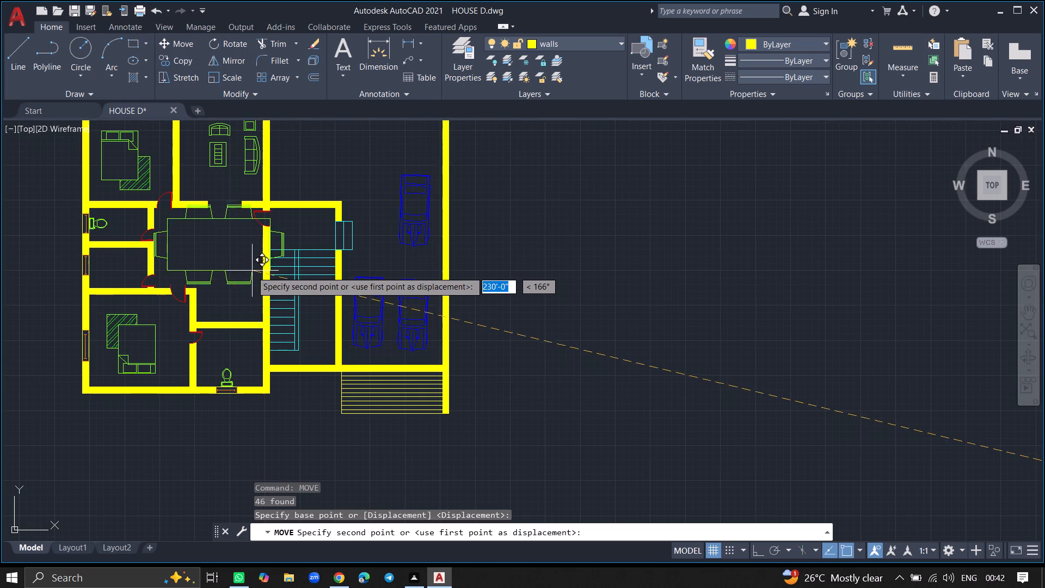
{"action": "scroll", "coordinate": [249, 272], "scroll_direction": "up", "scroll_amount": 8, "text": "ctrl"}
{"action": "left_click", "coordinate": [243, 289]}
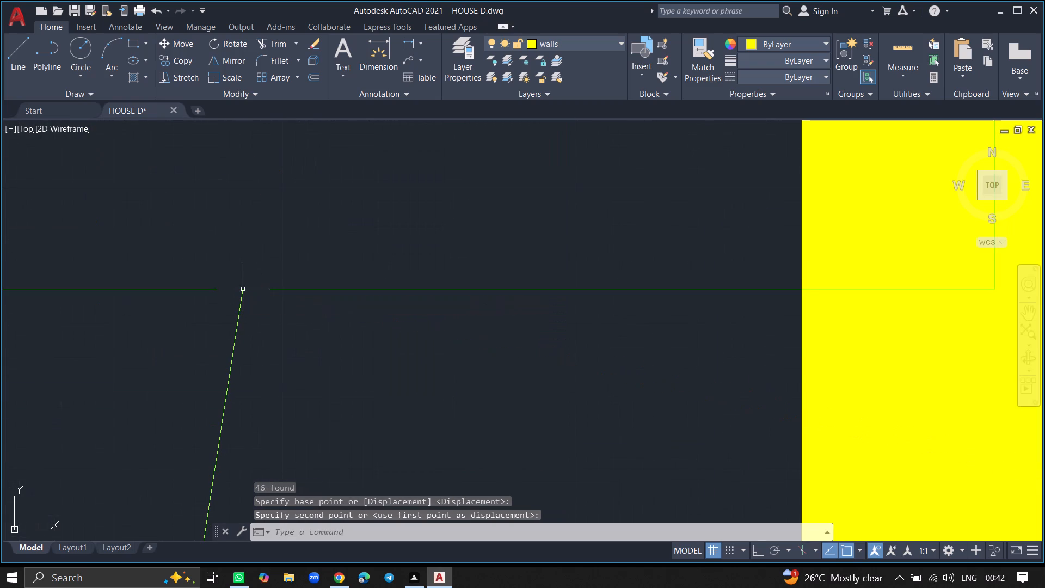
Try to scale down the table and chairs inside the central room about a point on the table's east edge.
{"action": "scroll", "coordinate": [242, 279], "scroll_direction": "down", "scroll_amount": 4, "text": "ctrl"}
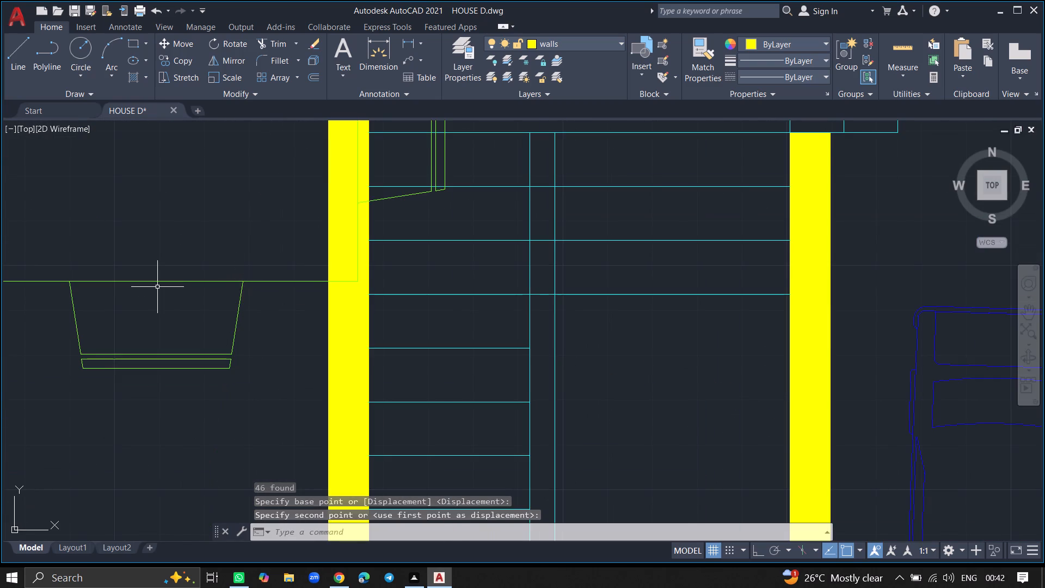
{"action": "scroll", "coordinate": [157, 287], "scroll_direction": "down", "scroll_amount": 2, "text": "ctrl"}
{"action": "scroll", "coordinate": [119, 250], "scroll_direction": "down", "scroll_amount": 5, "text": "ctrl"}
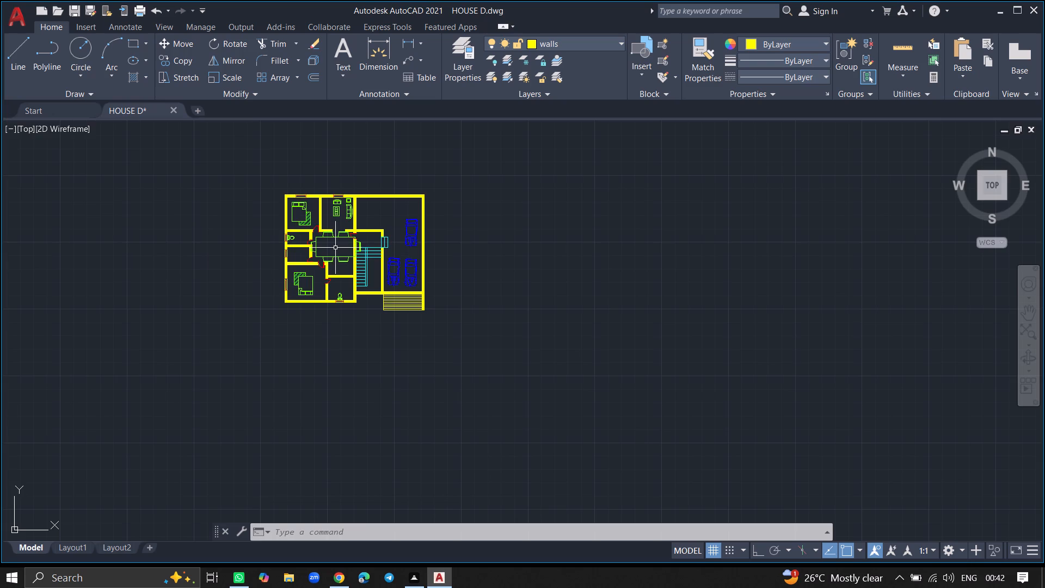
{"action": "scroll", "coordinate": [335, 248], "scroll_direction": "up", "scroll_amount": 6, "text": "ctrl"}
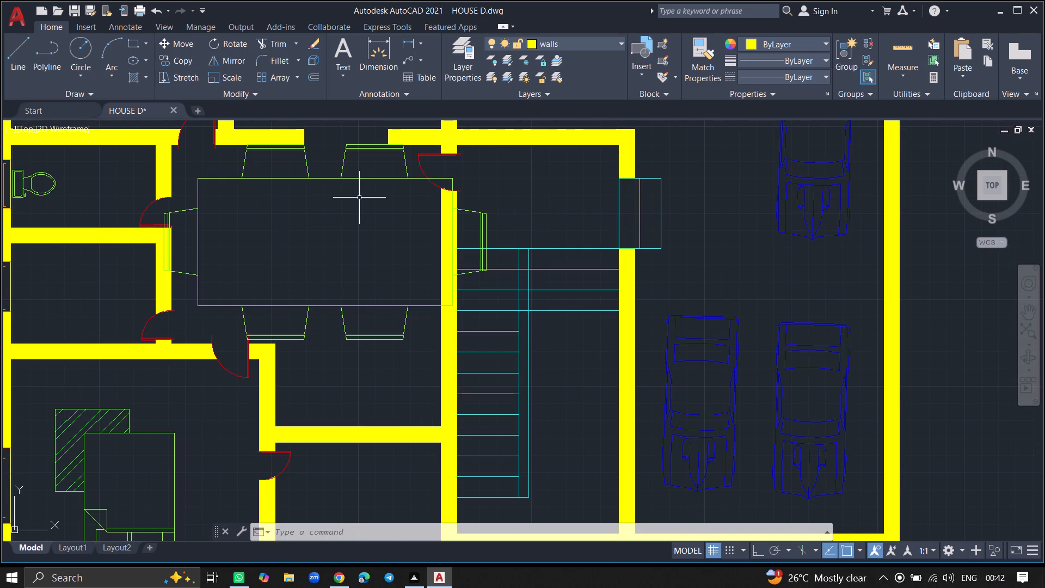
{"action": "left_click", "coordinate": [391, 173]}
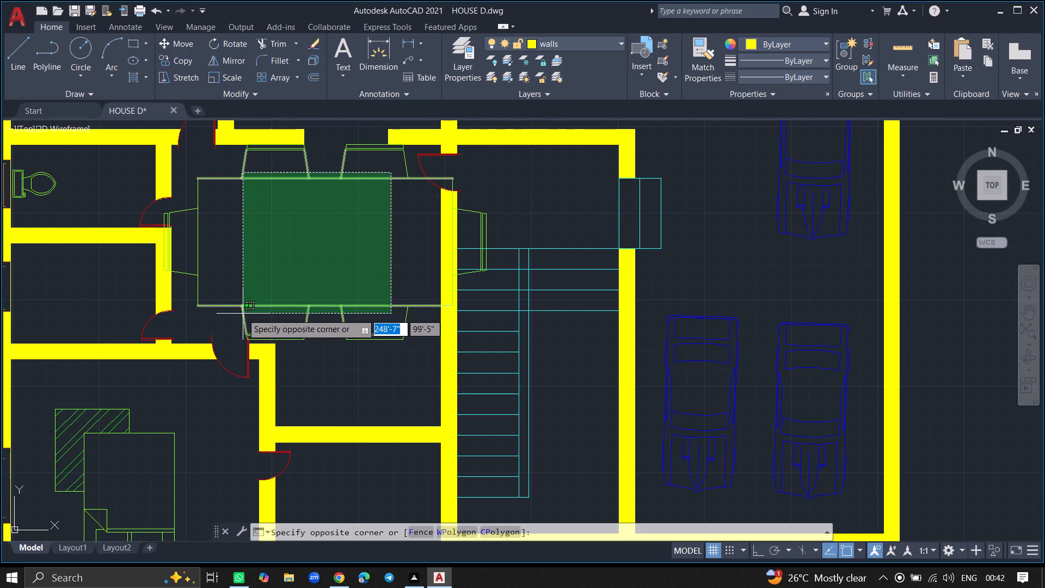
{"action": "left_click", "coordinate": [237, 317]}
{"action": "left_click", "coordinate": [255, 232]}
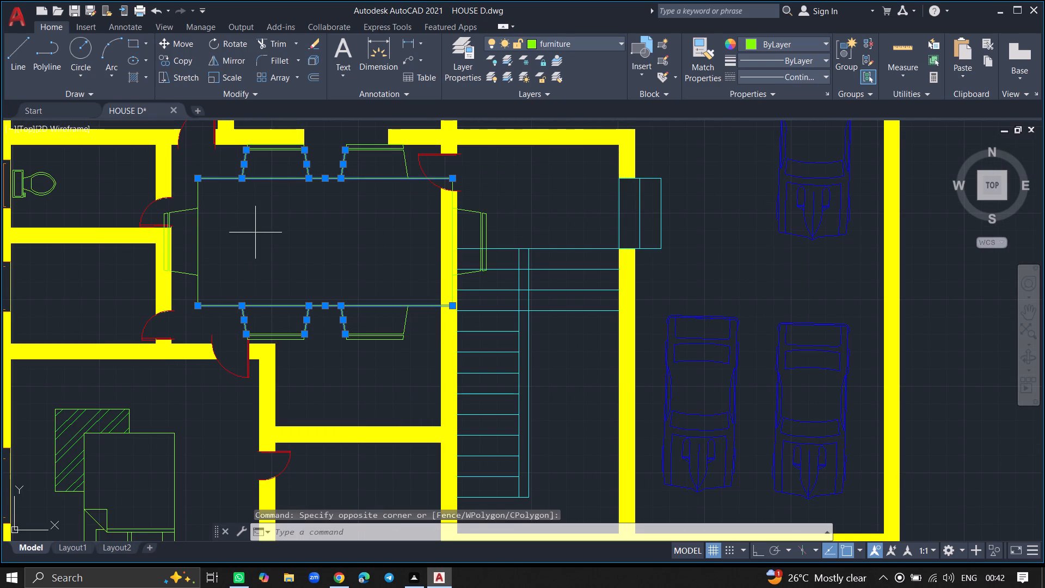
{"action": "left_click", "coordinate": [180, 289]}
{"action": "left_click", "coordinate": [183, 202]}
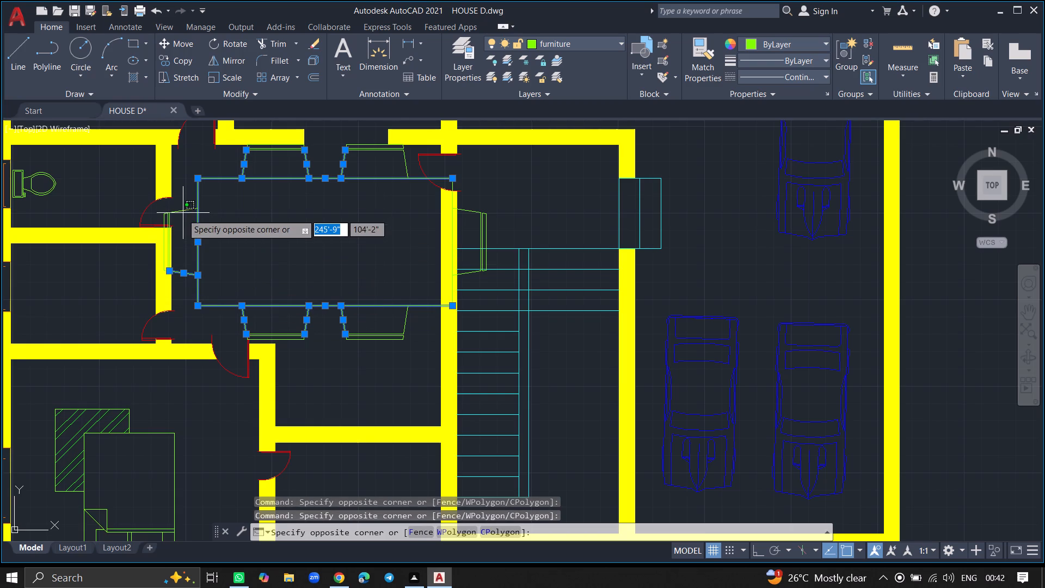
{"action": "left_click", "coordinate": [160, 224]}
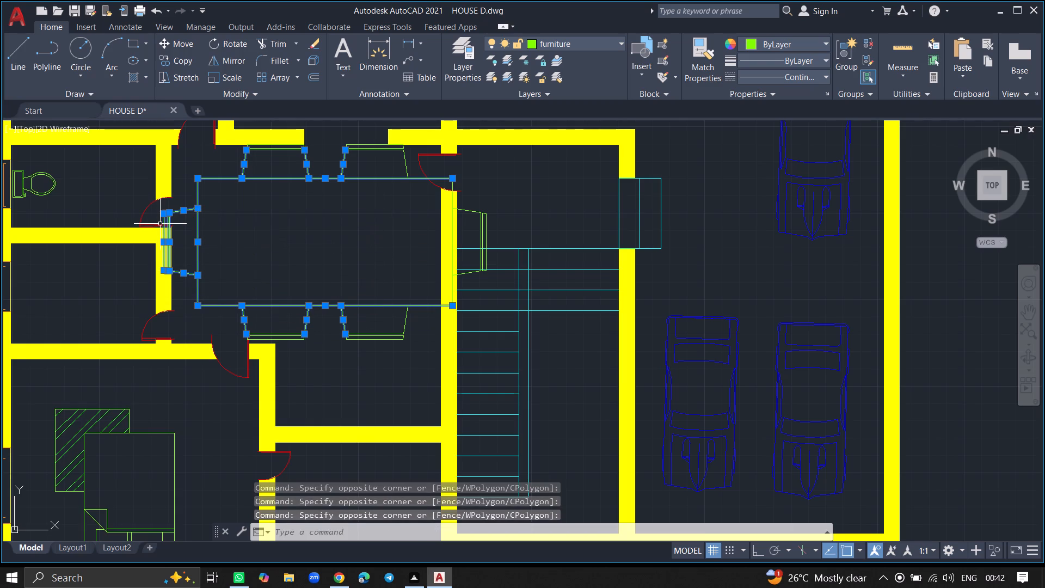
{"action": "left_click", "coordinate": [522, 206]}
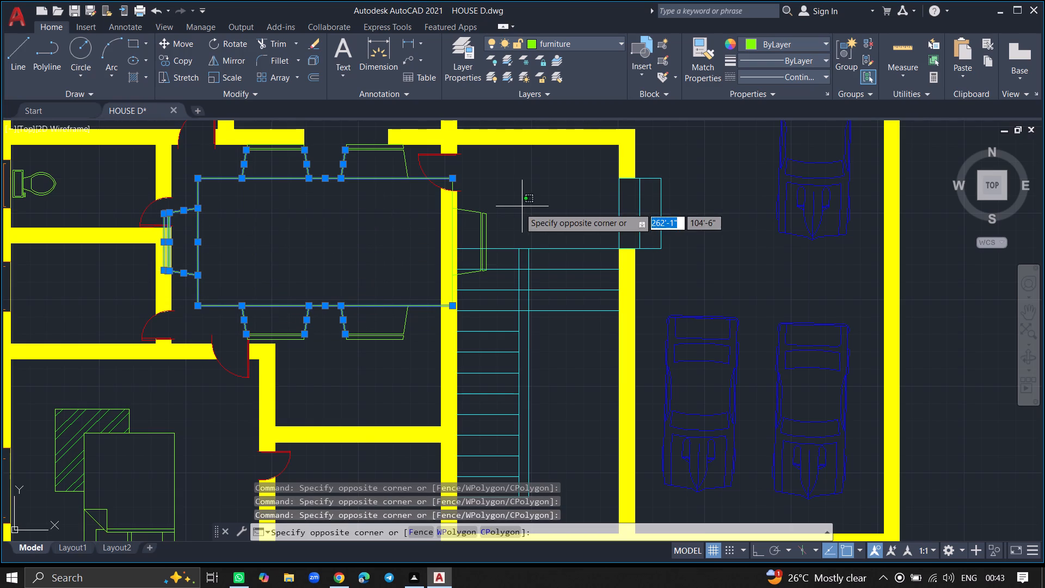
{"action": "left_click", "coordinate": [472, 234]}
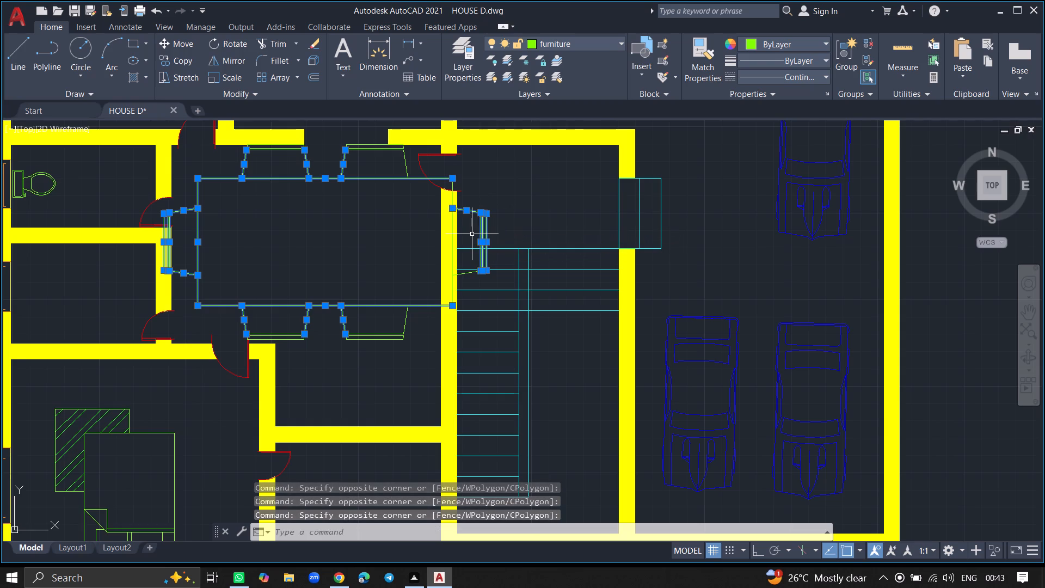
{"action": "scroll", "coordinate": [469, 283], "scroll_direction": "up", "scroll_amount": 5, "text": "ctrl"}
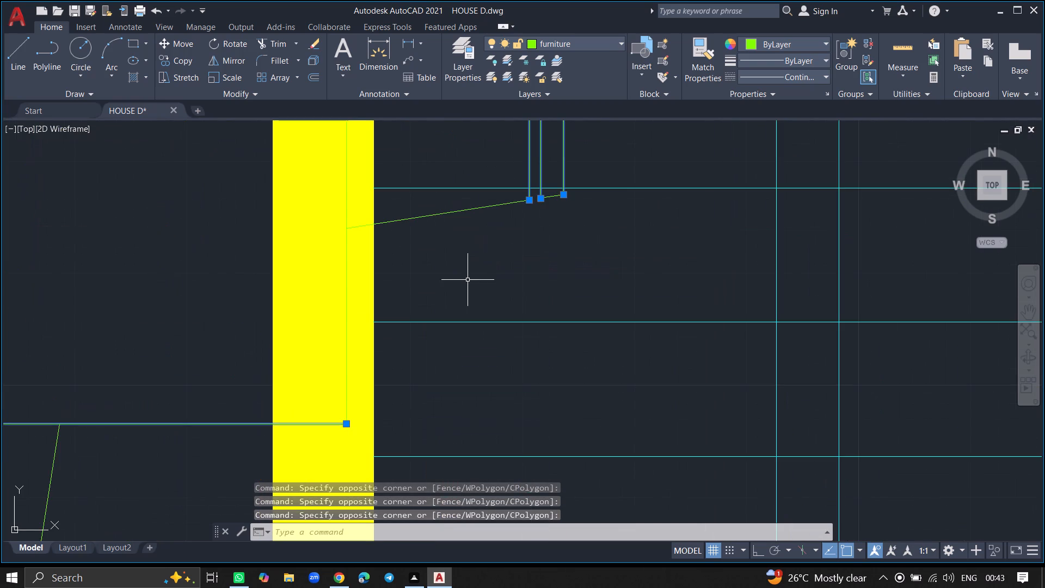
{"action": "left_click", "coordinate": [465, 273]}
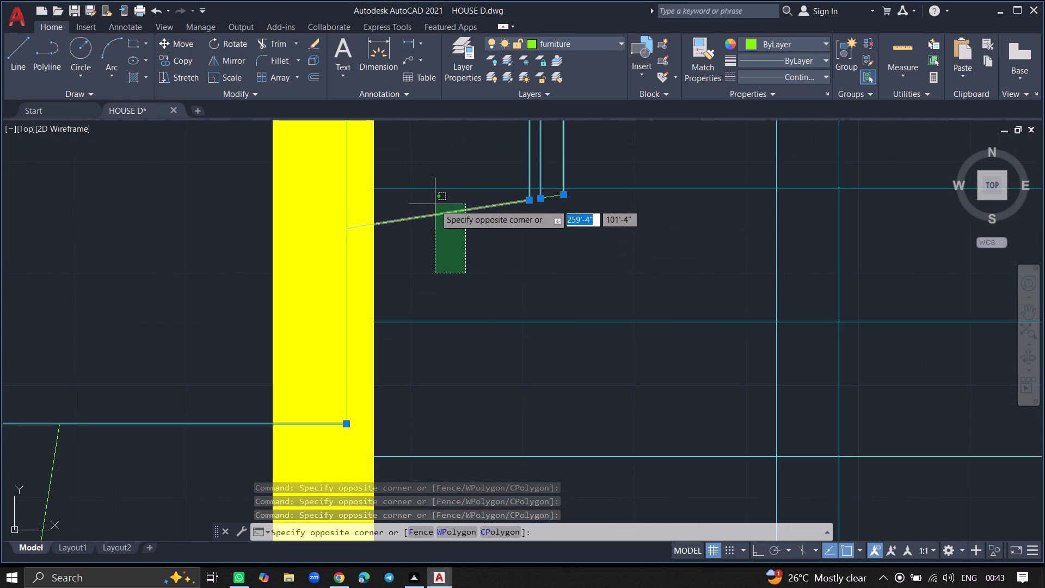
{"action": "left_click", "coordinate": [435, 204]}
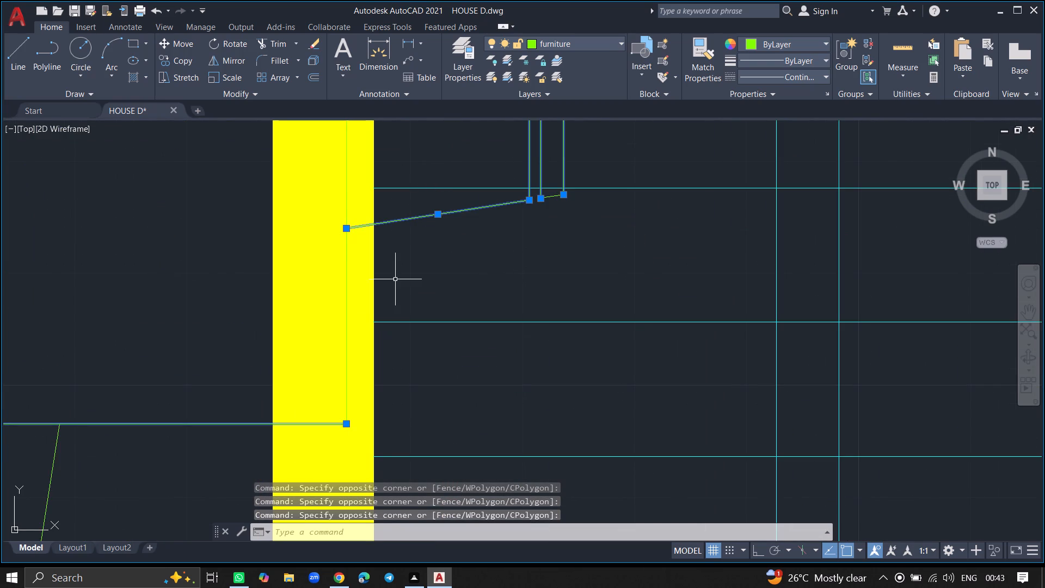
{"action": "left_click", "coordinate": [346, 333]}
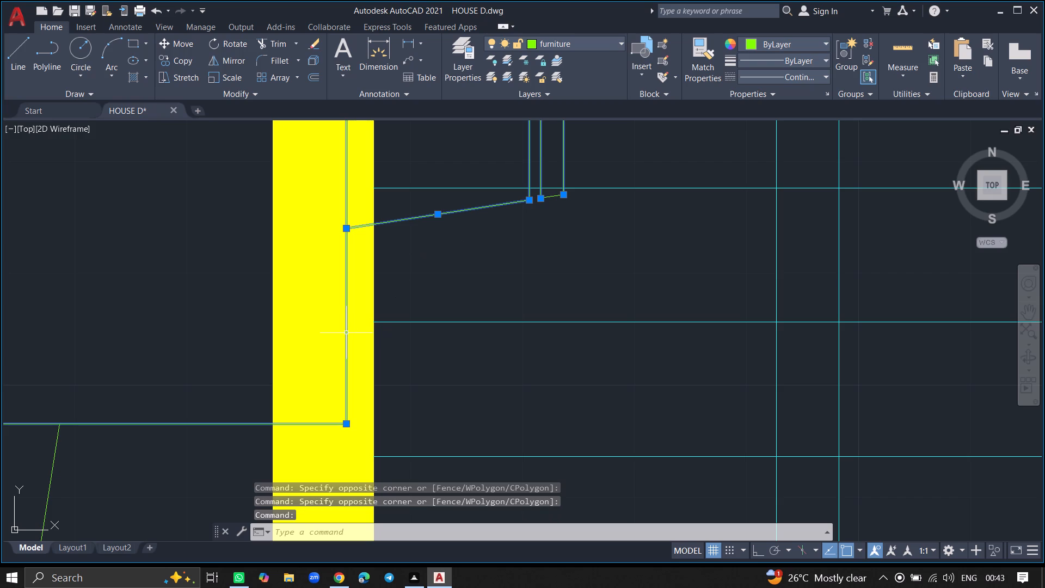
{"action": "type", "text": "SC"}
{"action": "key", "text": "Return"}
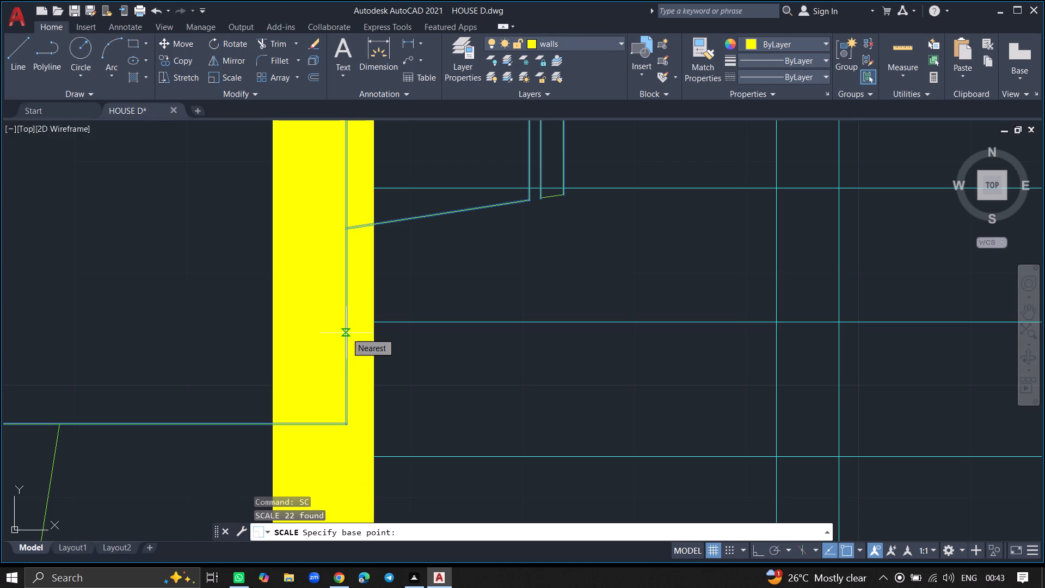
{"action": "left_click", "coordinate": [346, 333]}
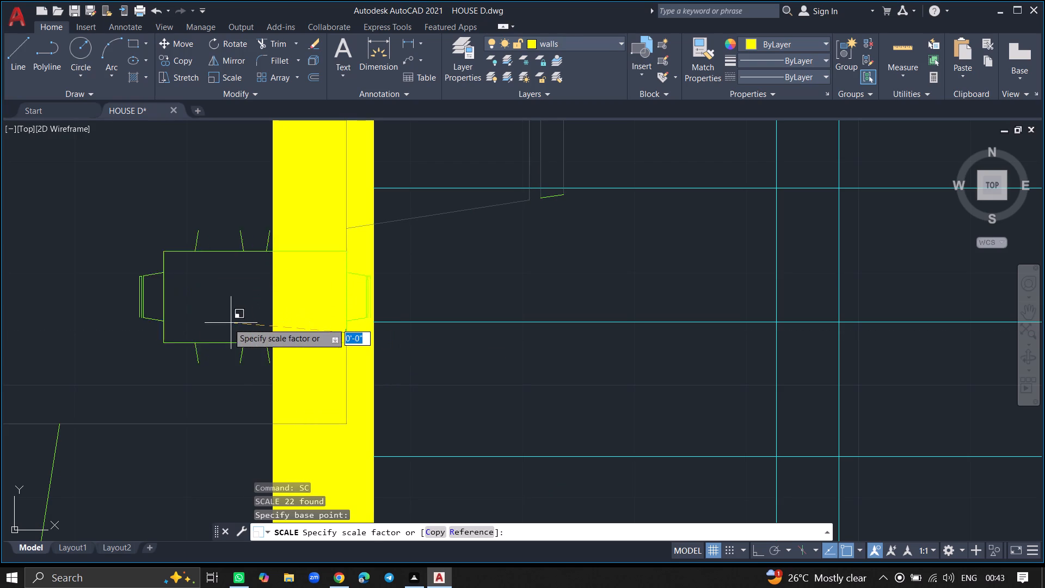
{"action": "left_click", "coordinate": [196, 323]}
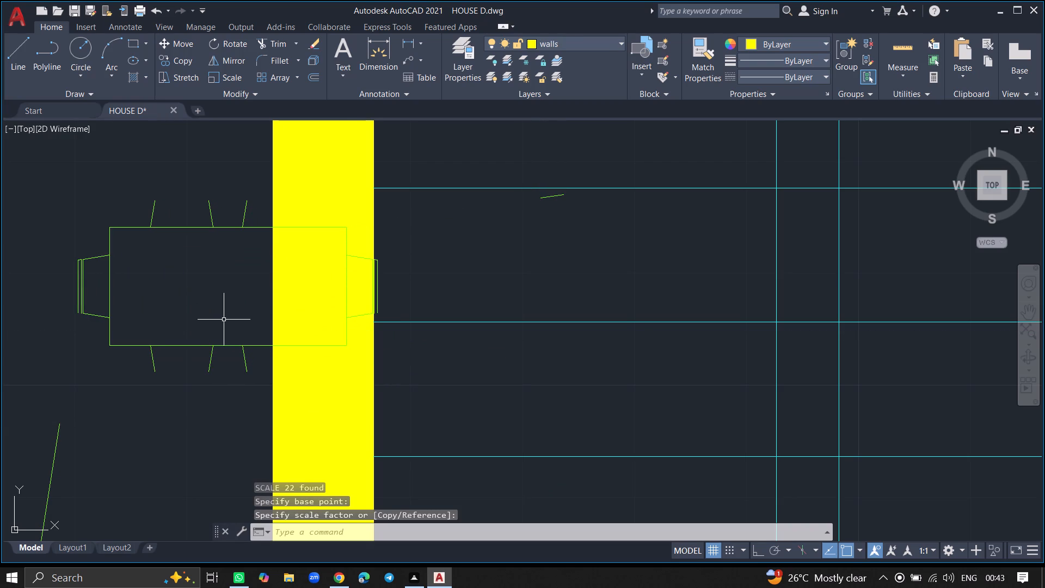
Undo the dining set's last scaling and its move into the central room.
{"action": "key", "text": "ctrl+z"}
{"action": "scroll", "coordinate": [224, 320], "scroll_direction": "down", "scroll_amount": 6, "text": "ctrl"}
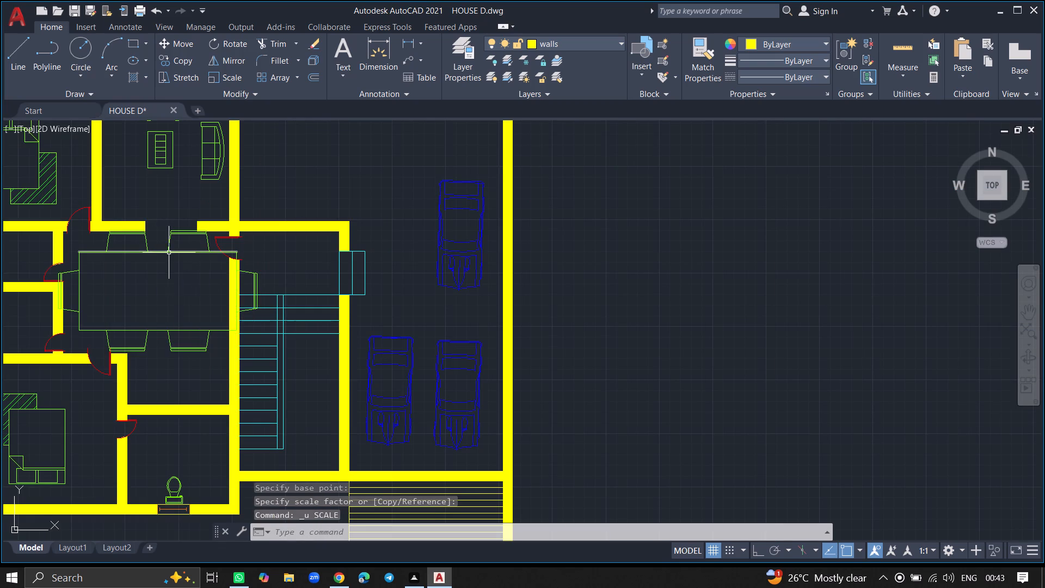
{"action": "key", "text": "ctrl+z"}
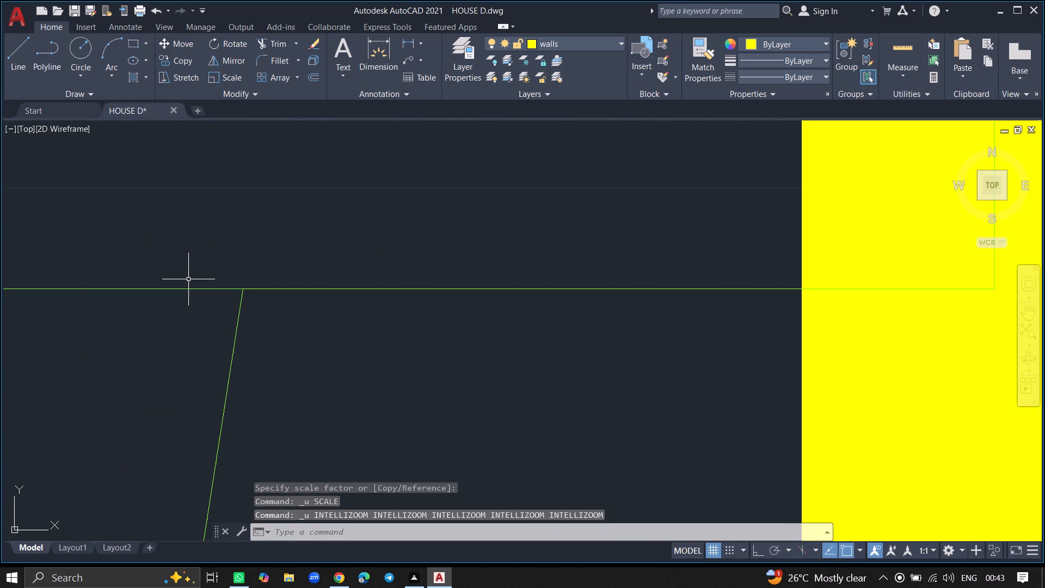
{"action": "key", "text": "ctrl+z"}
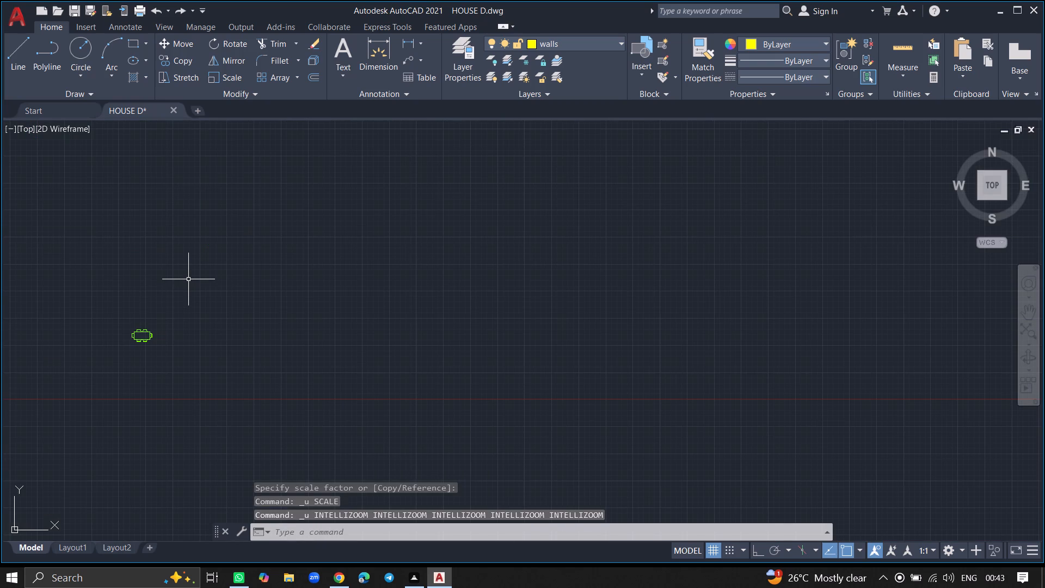
Scale the whole dining table and chair set down to about a quarter of its size, about a point inside the table.
{"action": "scroll", "coordinate": [135, 334], "scroll_direction": "up", "scroll_amount": 5, "text": "ctrl"}
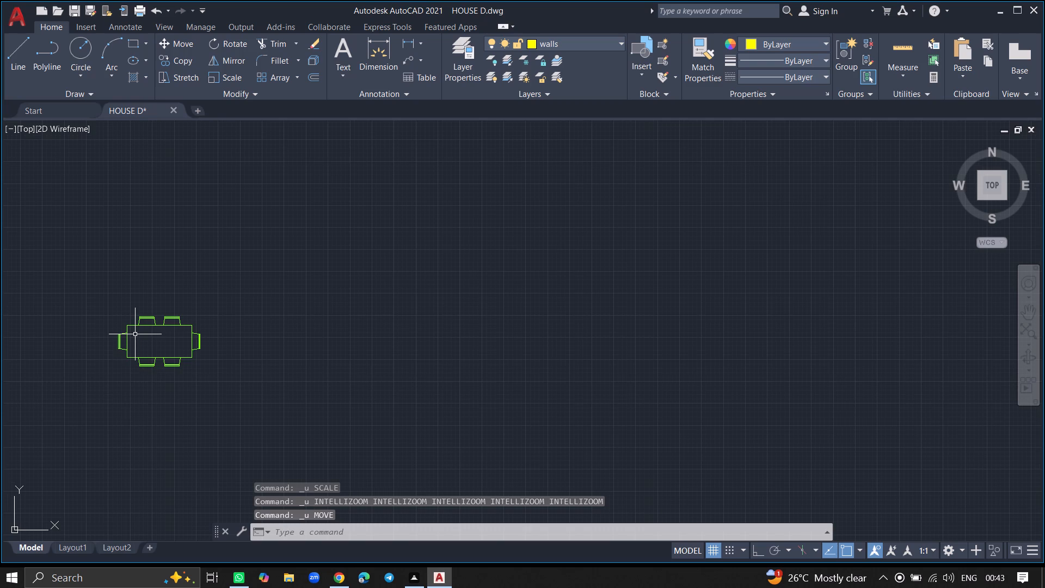
{"action": "scroll", "coordinate": [135, 334], "scroll_direction": "up", "scroll_amount": 1, "text": "ctrl"}
{"action": "type", "text": "SC"}
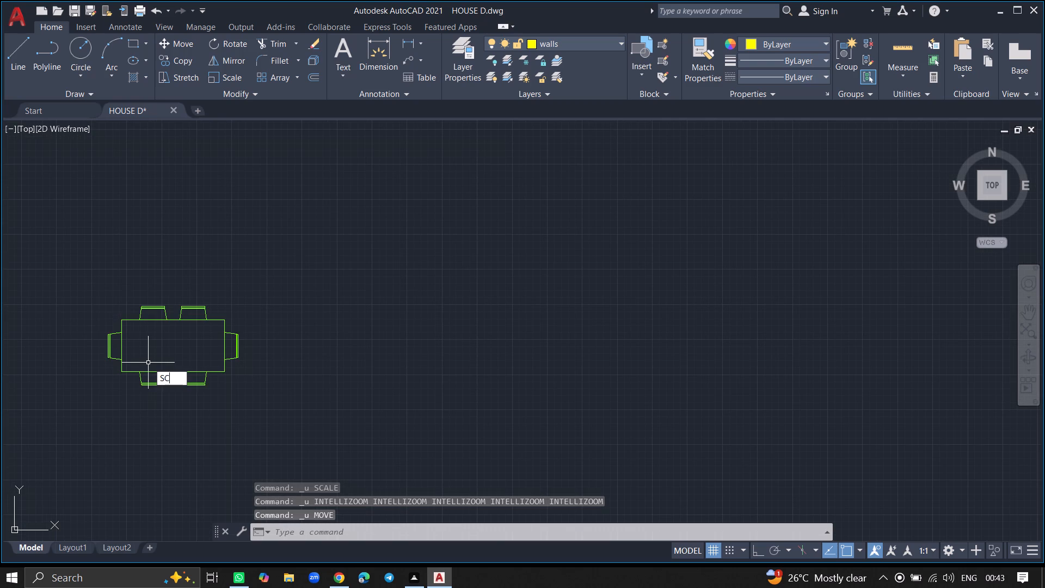
{"action": "key", "text": "Return"}
{"action": "left_click", "coordinate": [250, 275]}
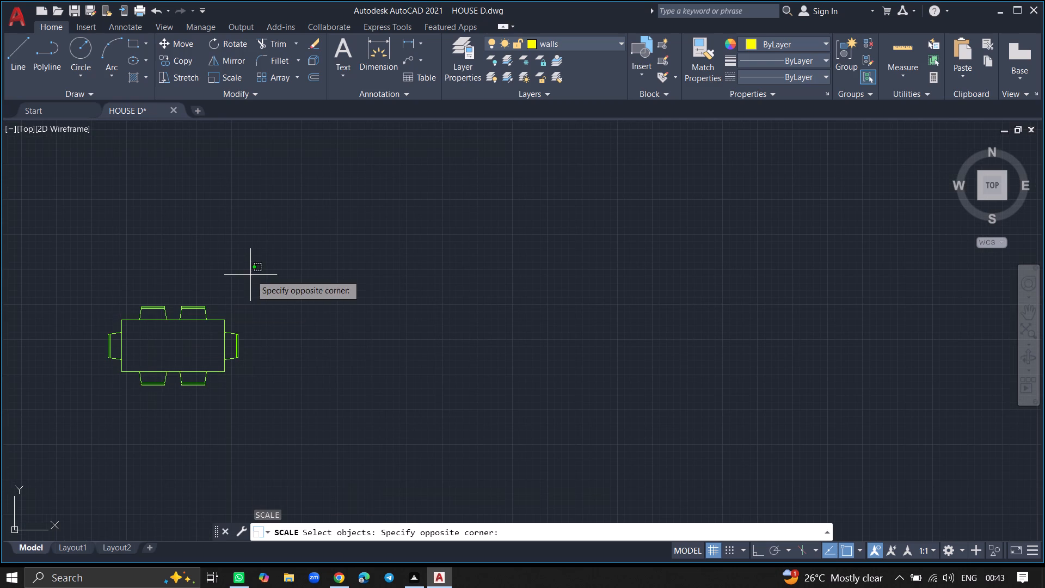
{"action": "left_click", "coordinate": [0, 469]}
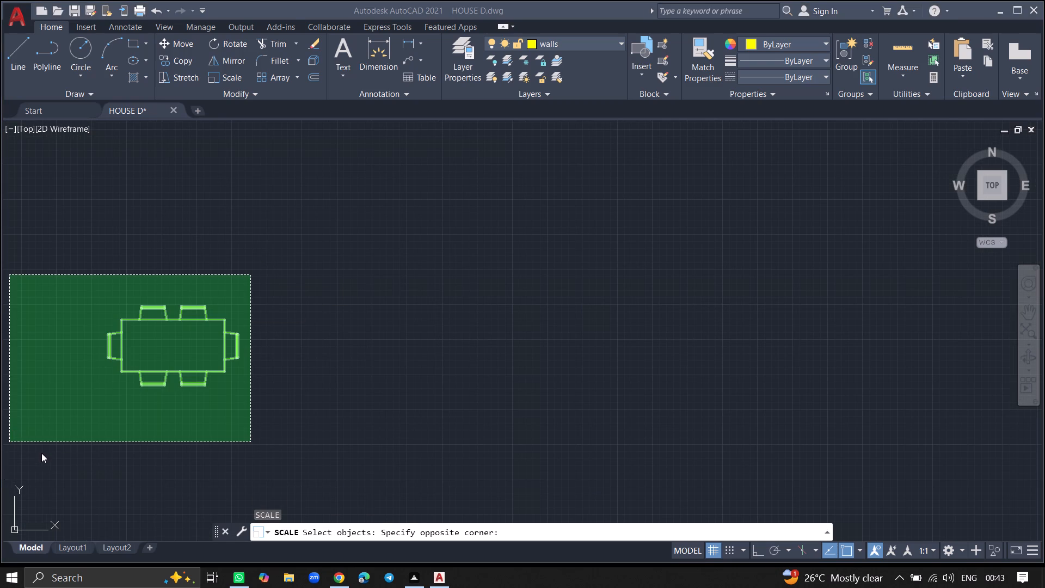
{"action": "left_click", "coordinate": [41, 453]}
{"action": "left_click", "coordinate": [83, 380]}
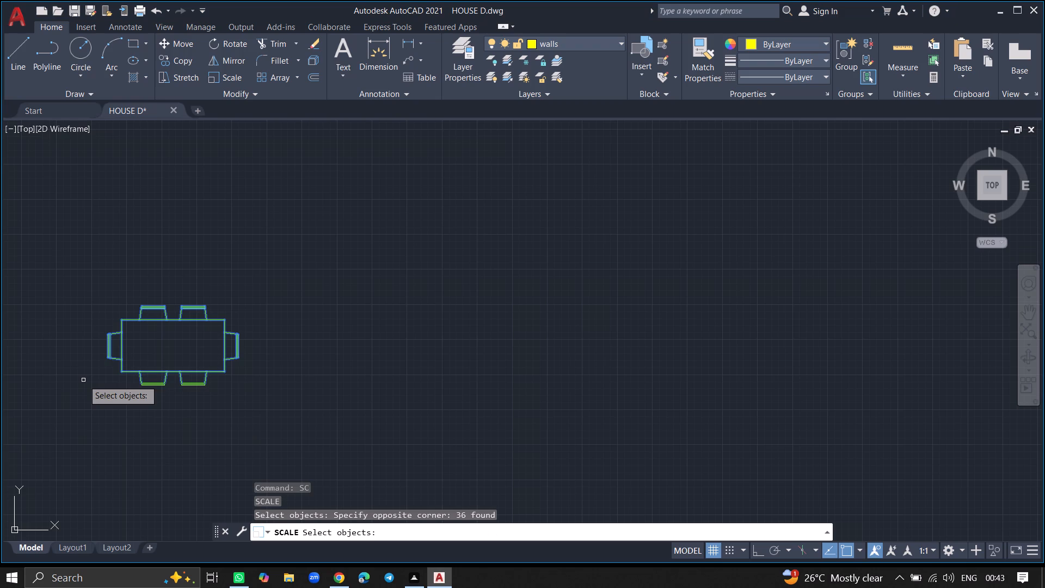
{"action": "left_click", "coordinate": [283, 353]}
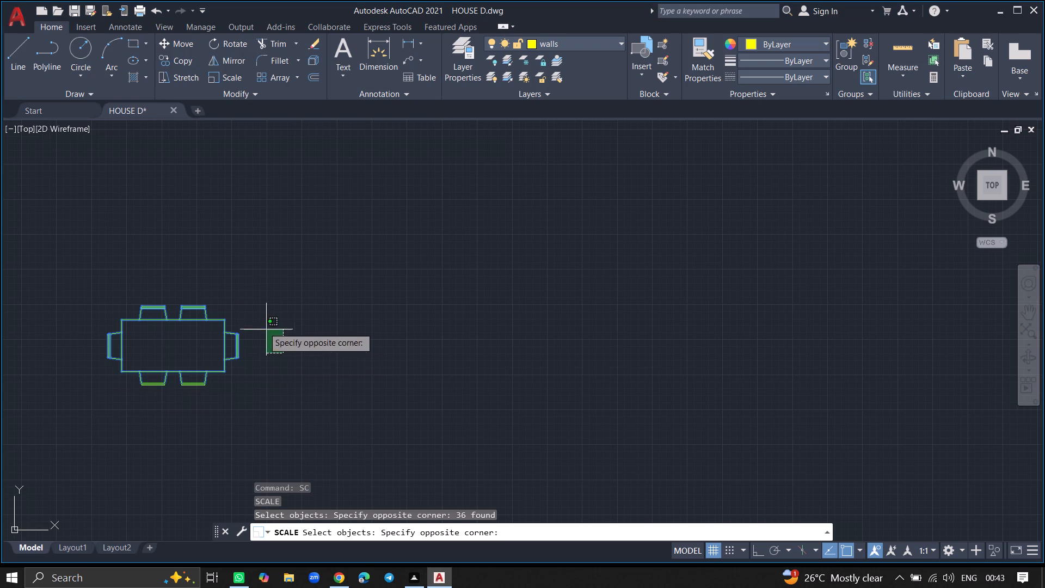
{"action": "left_click", "coordinate": [103, 419]}
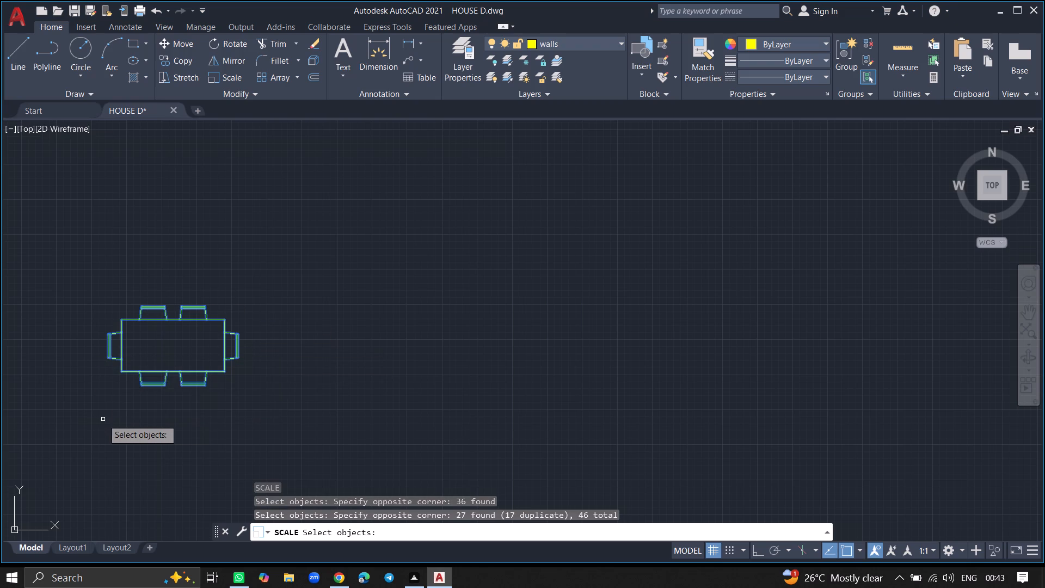
{"action": "key", "text": "Return"}
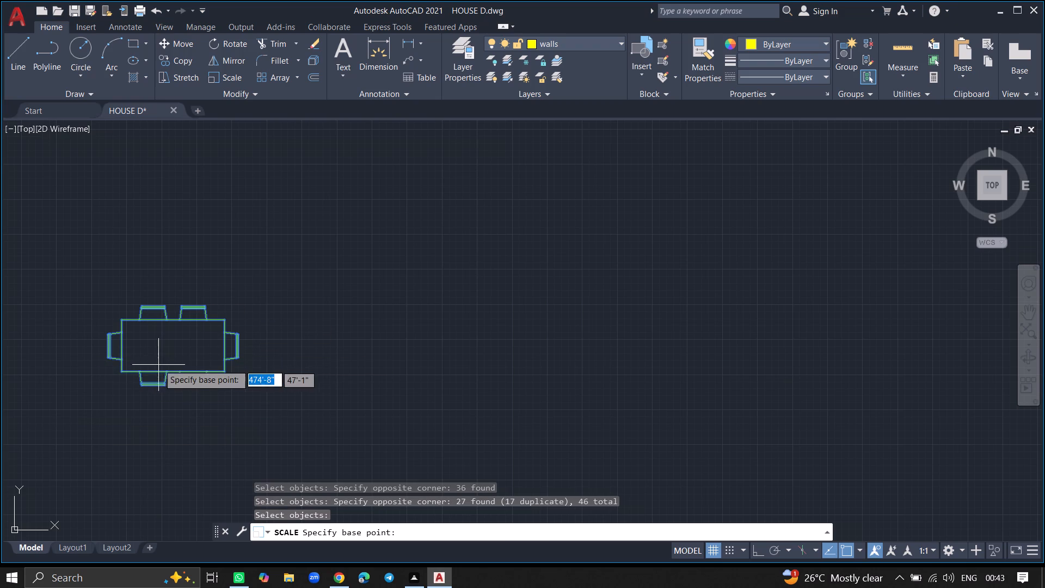
{"action": "left_click", "coordinate": [162, 355]}
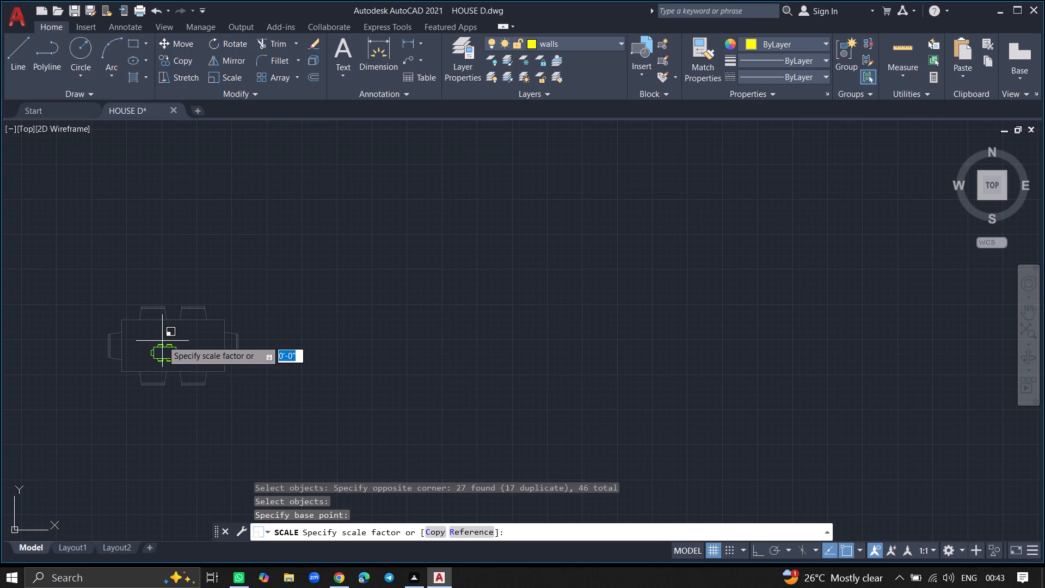
{"action": "left_click", "coordinate": [163, 340]}
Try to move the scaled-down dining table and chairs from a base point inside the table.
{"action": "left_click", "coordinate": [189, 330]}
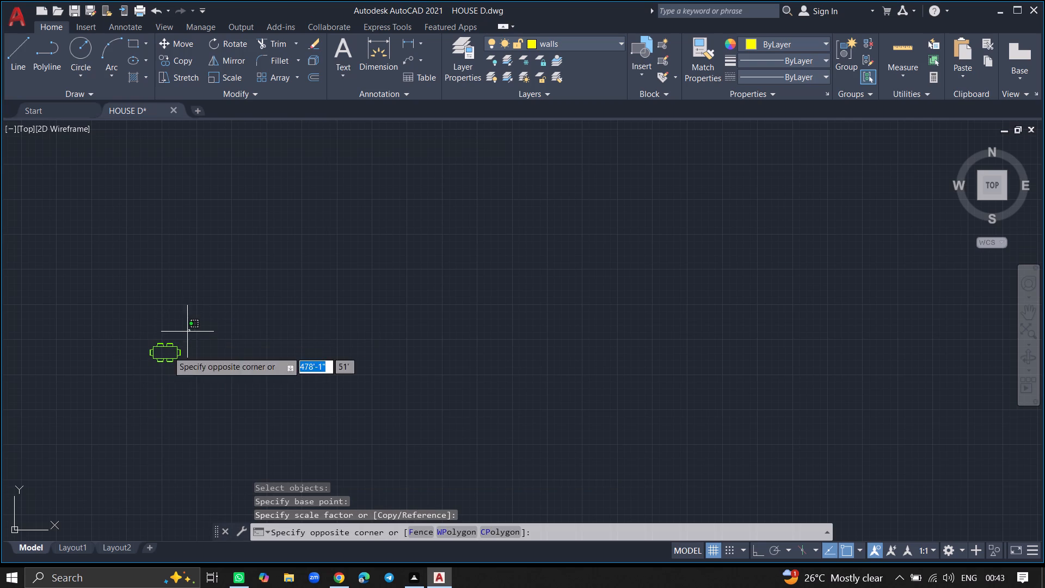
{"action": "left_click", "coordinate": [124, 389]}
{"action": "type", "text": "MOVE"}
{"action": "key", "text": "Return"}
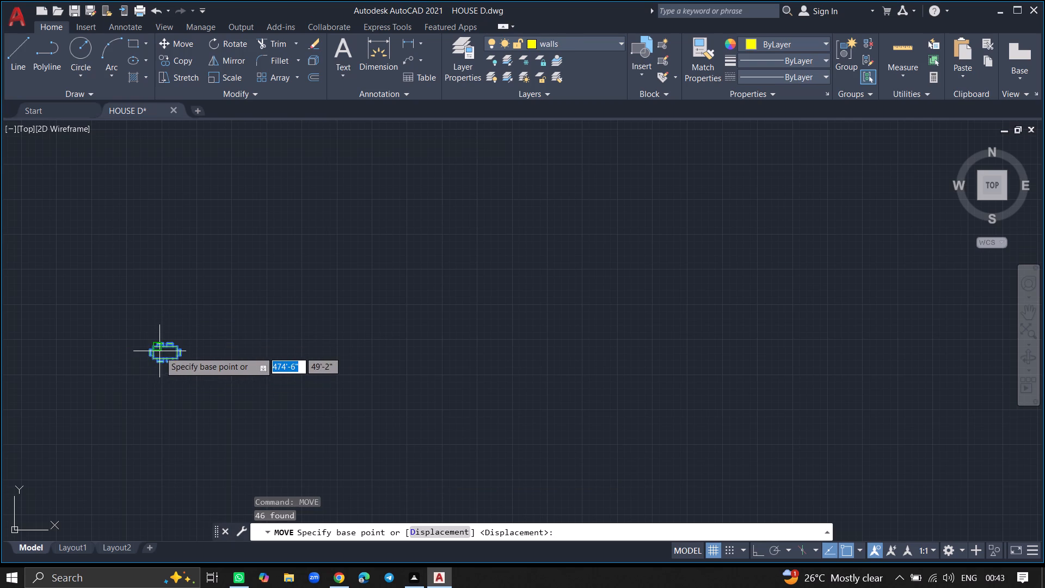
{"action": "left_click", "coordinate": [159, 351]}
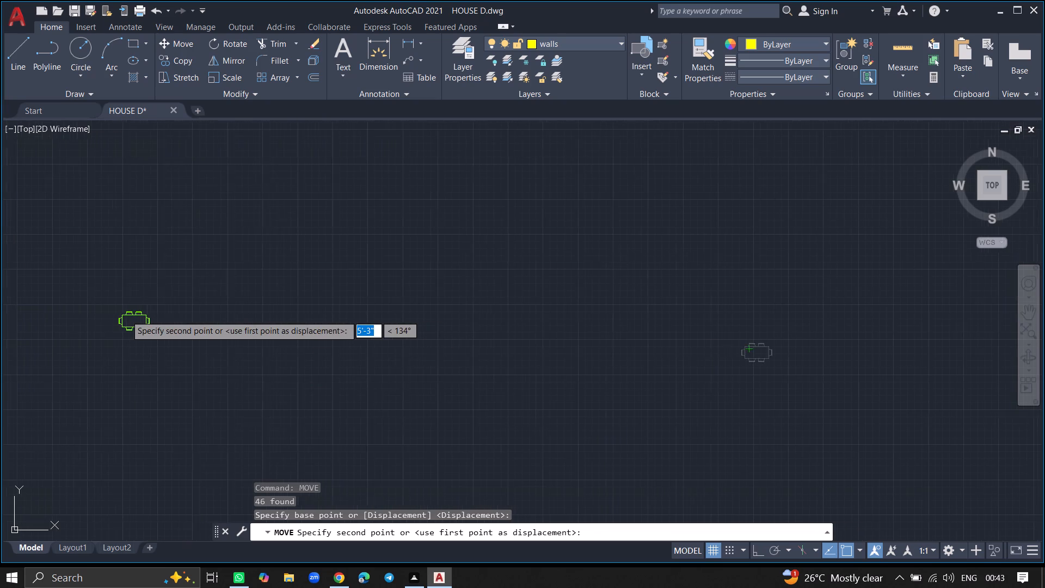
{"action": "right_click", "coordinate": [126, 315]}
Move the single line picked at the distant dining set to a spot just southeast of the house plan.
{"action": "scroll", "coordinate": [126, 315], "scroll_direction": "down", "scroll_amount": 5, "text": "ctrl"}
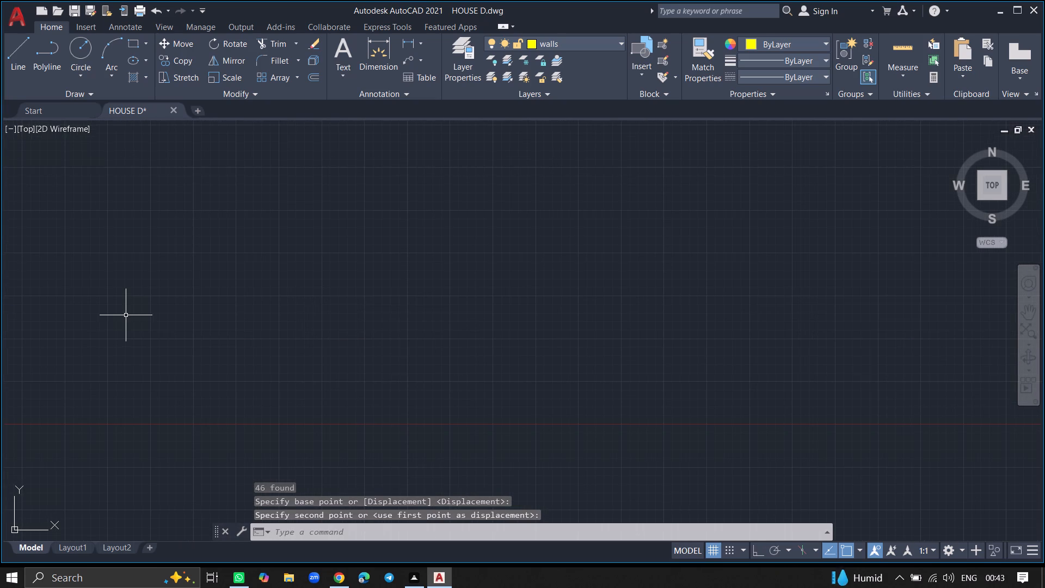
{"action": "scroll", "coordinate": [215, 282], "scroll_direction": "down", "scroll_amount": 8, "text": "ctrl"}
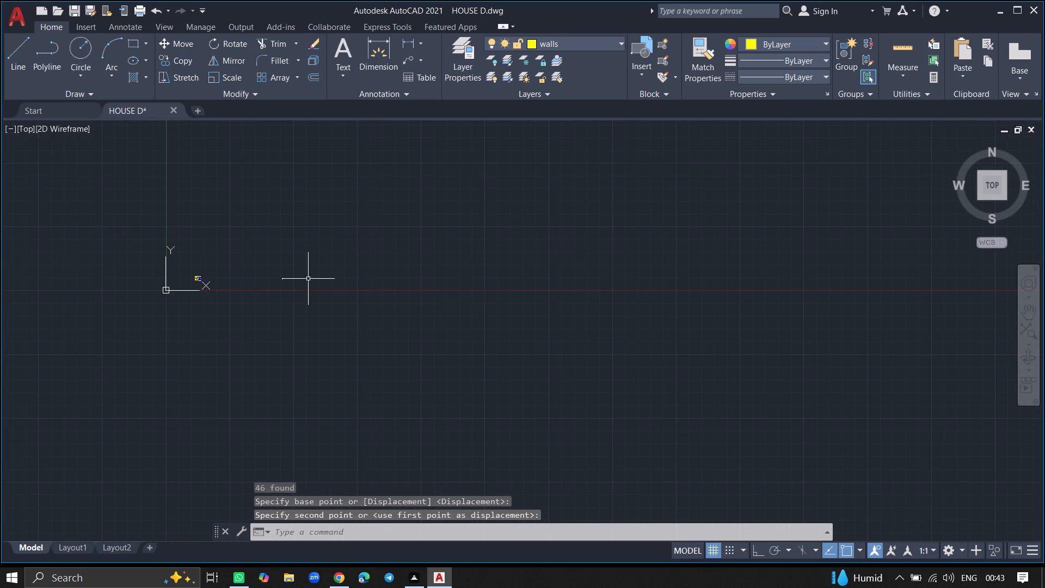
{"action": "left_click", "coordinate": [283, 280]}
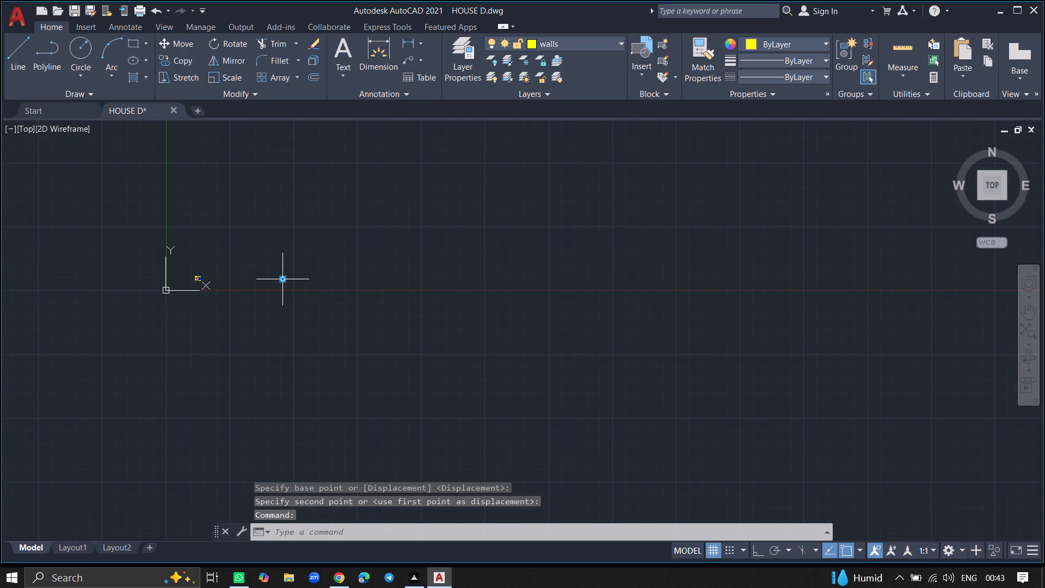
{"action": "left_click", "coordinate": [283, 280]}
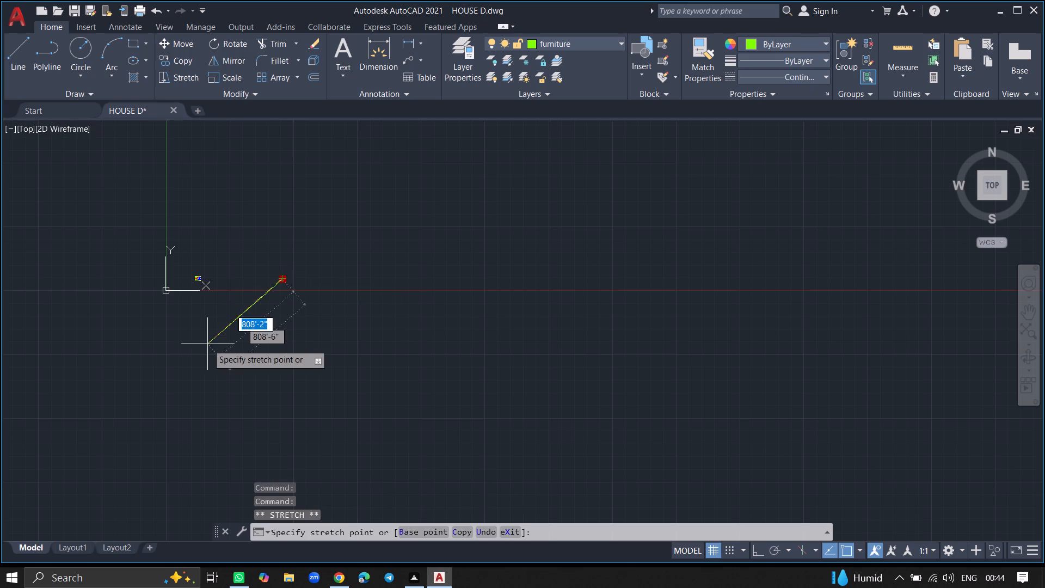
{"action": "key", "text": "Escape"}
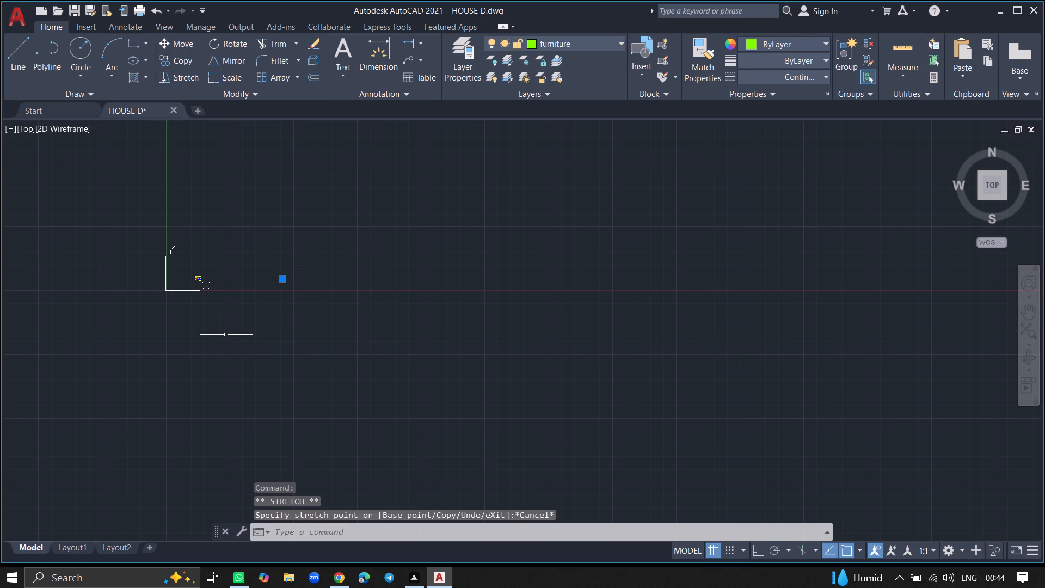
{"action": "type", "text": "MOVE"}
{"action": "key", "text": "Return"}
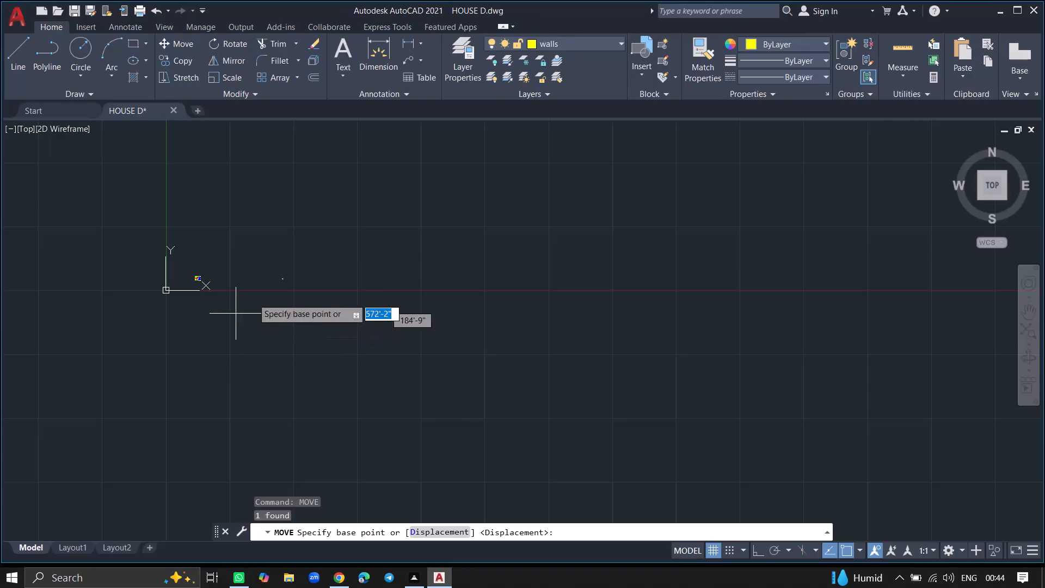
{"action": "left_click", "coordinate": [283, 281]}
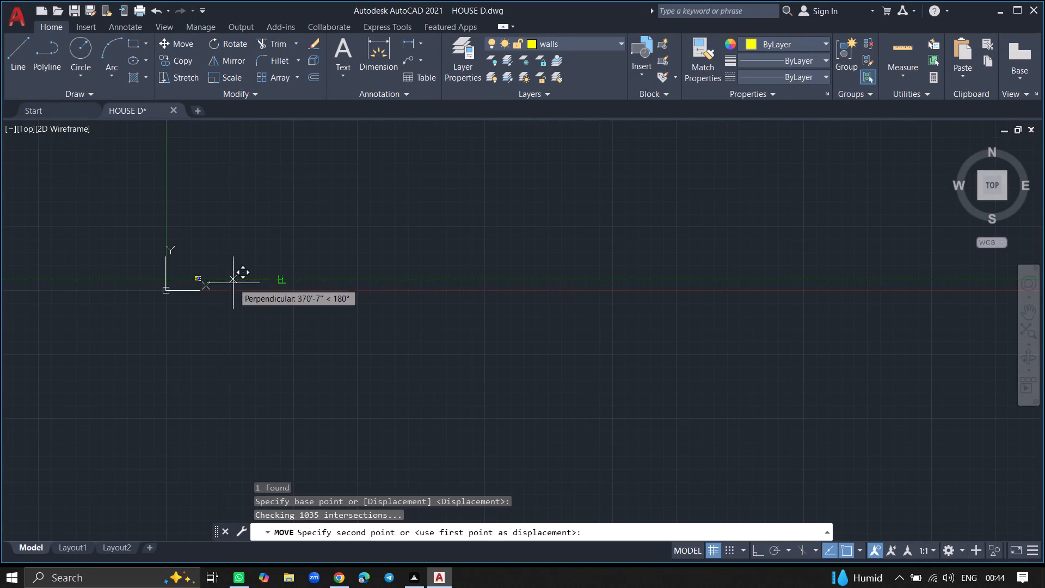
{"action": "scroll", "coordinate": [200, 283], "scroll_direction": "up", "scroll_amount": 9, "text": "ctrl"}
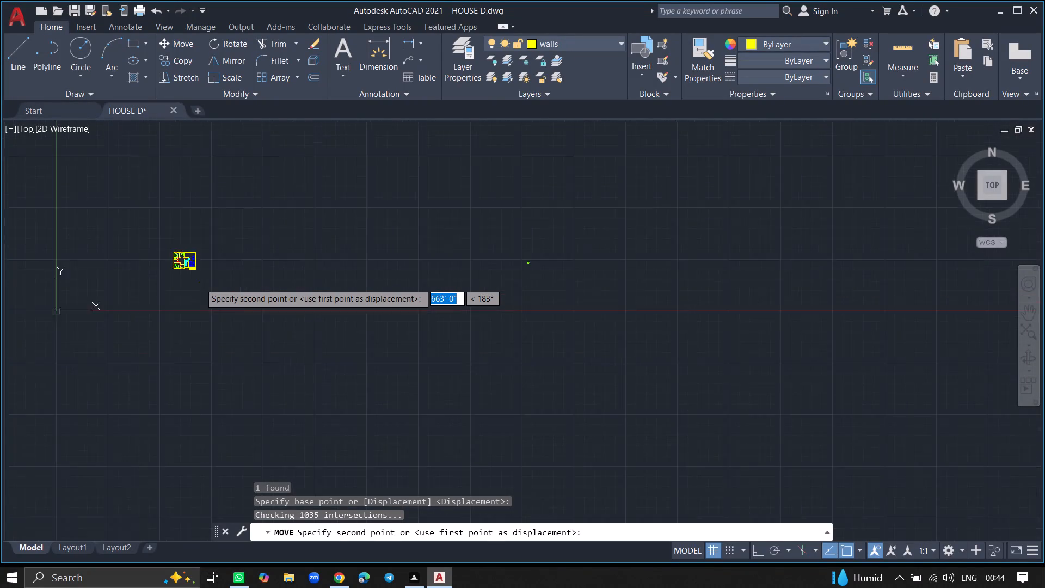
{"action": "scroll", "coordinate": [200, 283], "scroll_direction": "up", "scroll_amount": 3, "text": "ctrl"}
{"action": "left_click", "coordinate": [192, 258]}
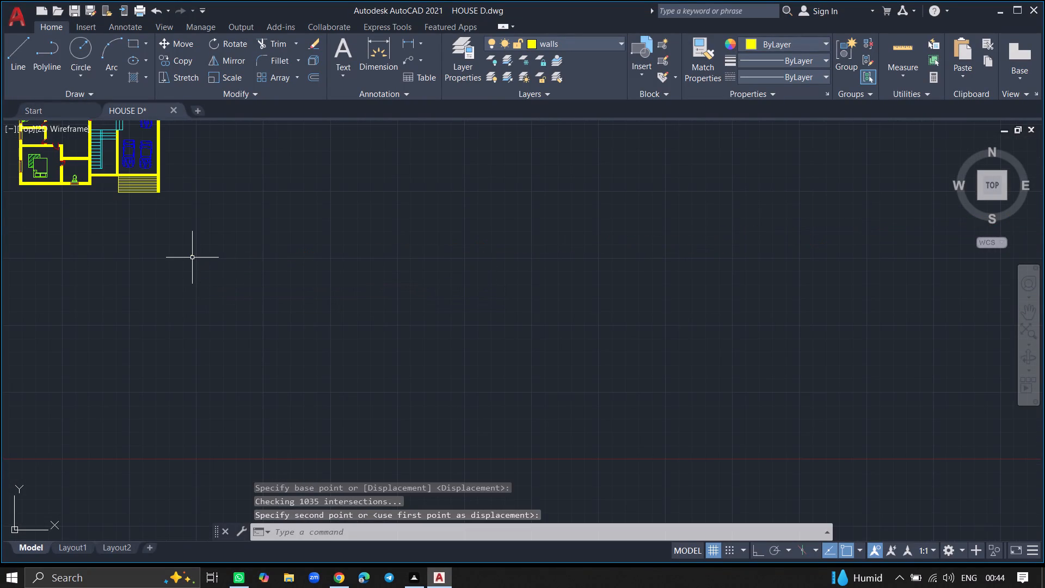
Erase the stray line lying just southeast of the house plan.
{"action": "key", "text": "z"}
{"action": "key", "text": "Return"}
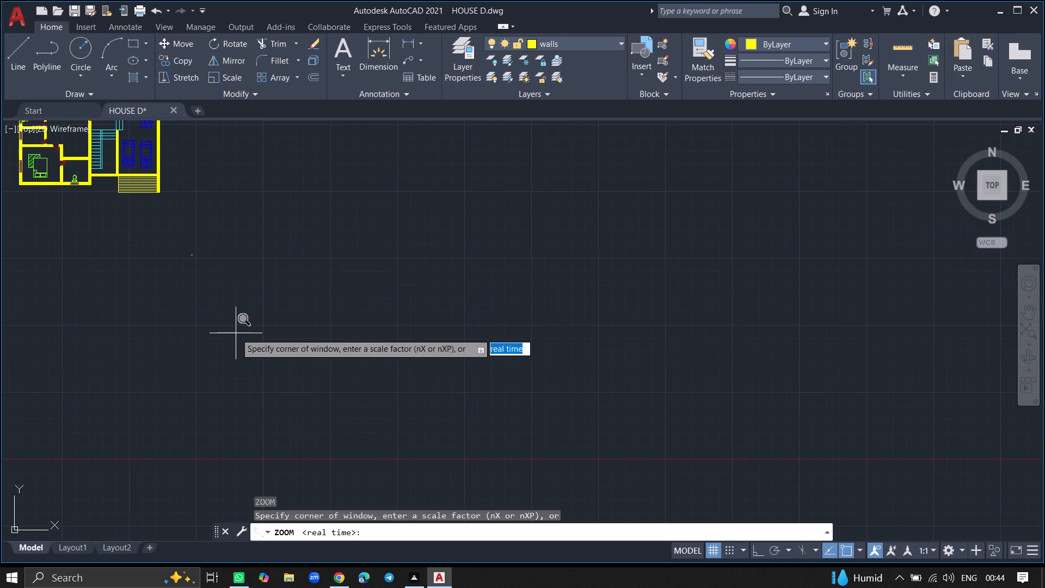
{"action": "key", "text": "e"}
{"action": "key", "text": "Return"}
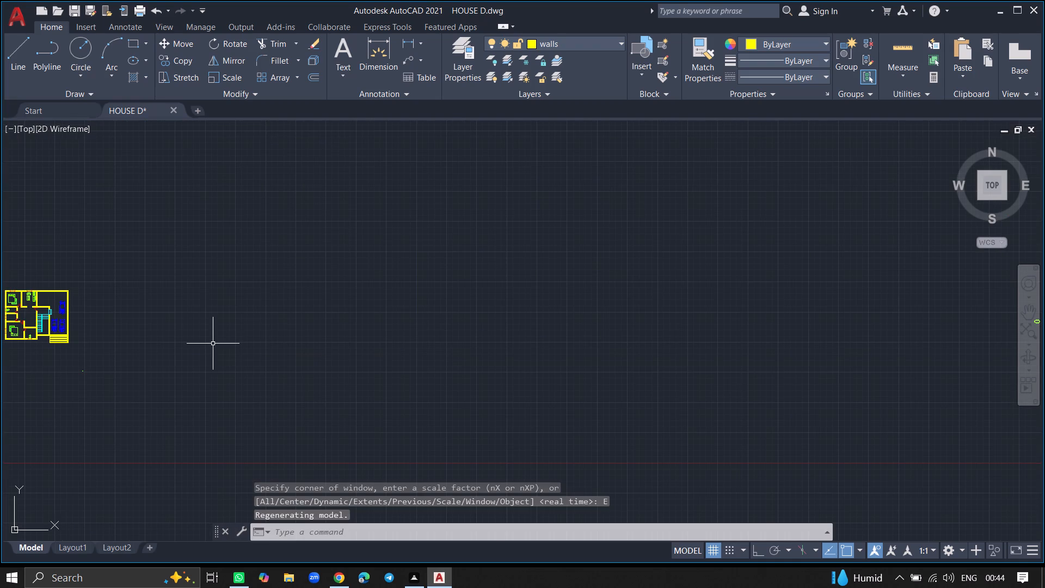
{"action": "scroll", "coordinate": [81, 373], "scroll_direction": "up", "scroll_amount": 8, "text": "ctrl"}
{"action": "left_click", "coordinate": [113, 359]}
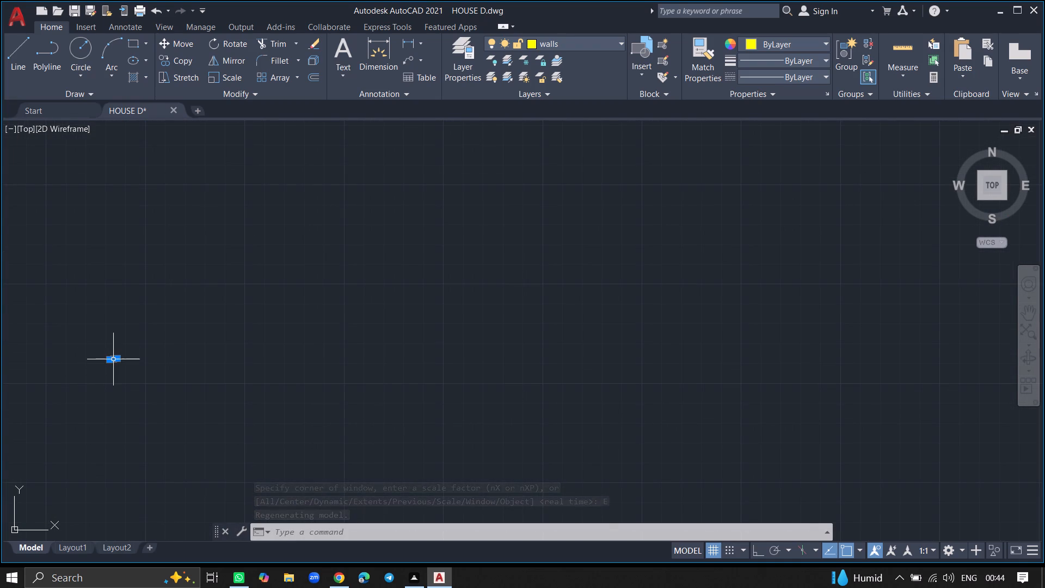
{"action": "key", "text": "Delete"}
Move the distant scaled-down dining table and chair set into the house plan's central room, west of the staircase.
{"action": "scroll", "coordinate": [113, 359], "scroll_direction": "down", "scroll_amount": 7, "text": "ctrl"}
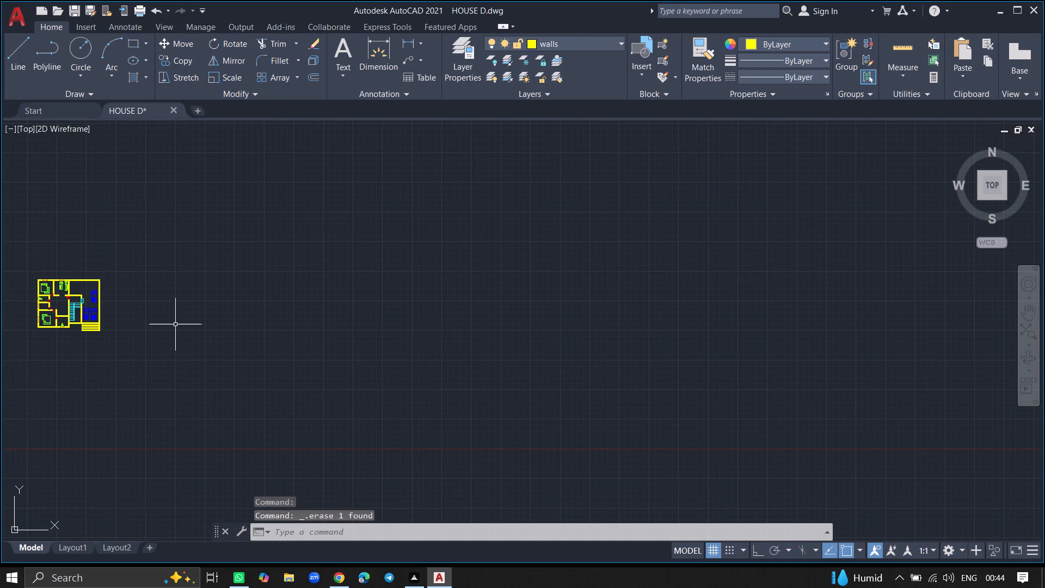
{"action": "scroll", "coordinate": [177, 325], "scroll_direction": "down", "scroll_amount": 5, "text": "ctrl"}
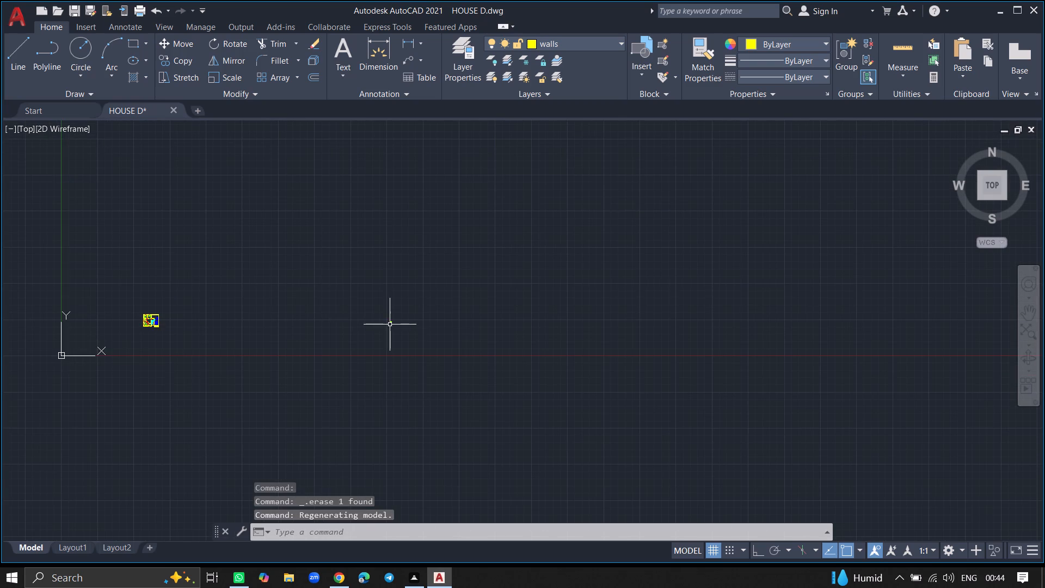
{"action": "scroll", "coordinate": [390, 324], "scroll_direction": "up", "scroll_amount": 8, "text": "ctrl"}
{"action": "left_click", "coordinate": [457, 185]}
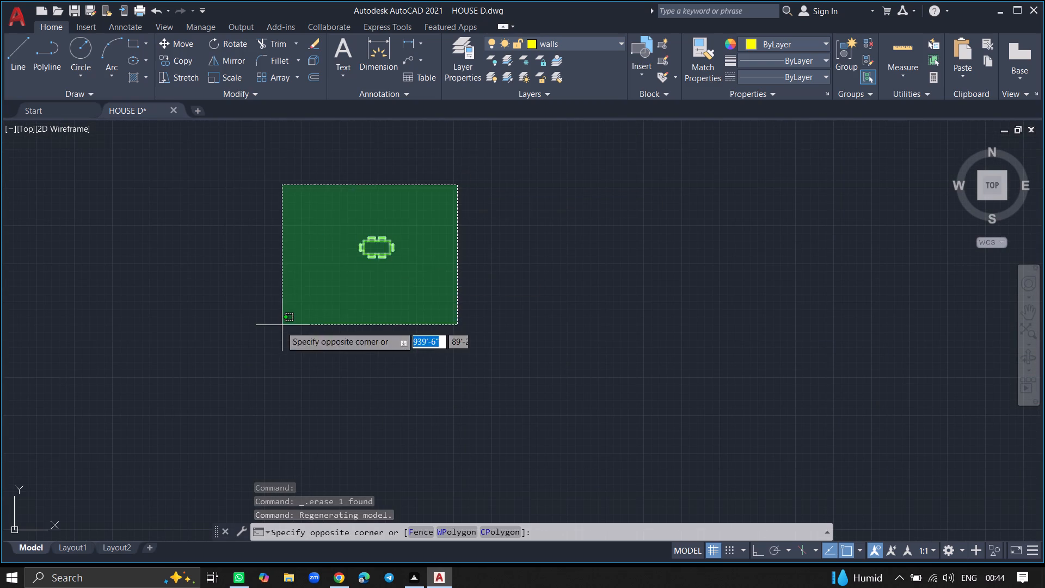
{"action": "left_click", "coordinate": [281, 326]}
{"action": "type", "text": "MOVE"}
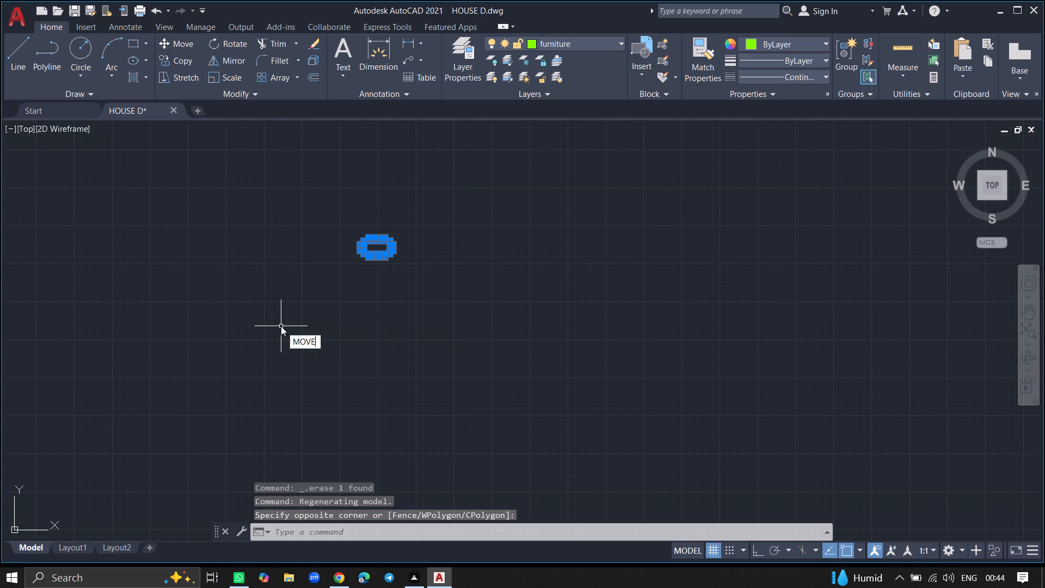
{"action": "key", "text": "Return"}
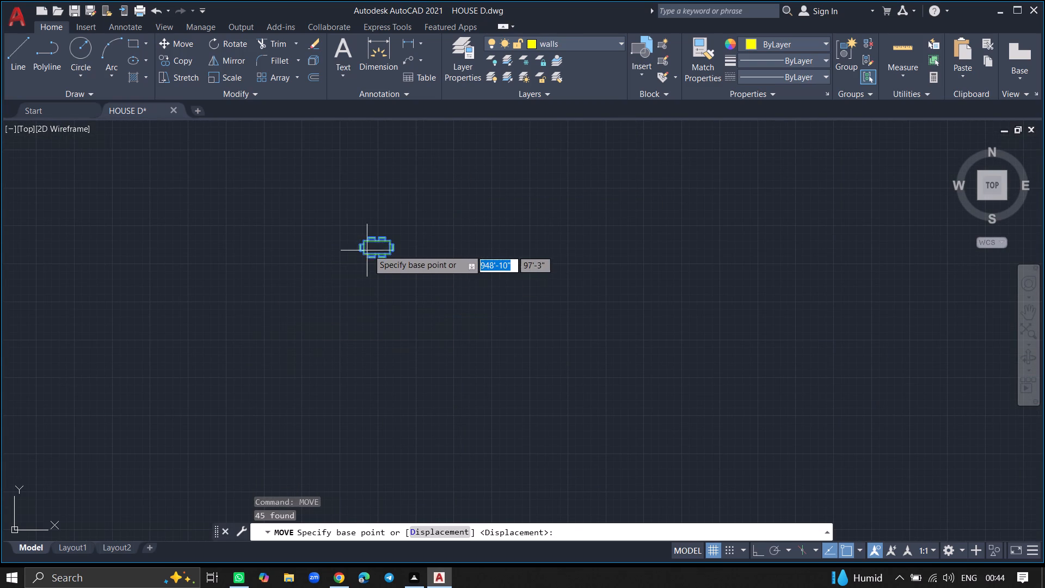
{"action": "left_click", "coordinate": [370, 248]}
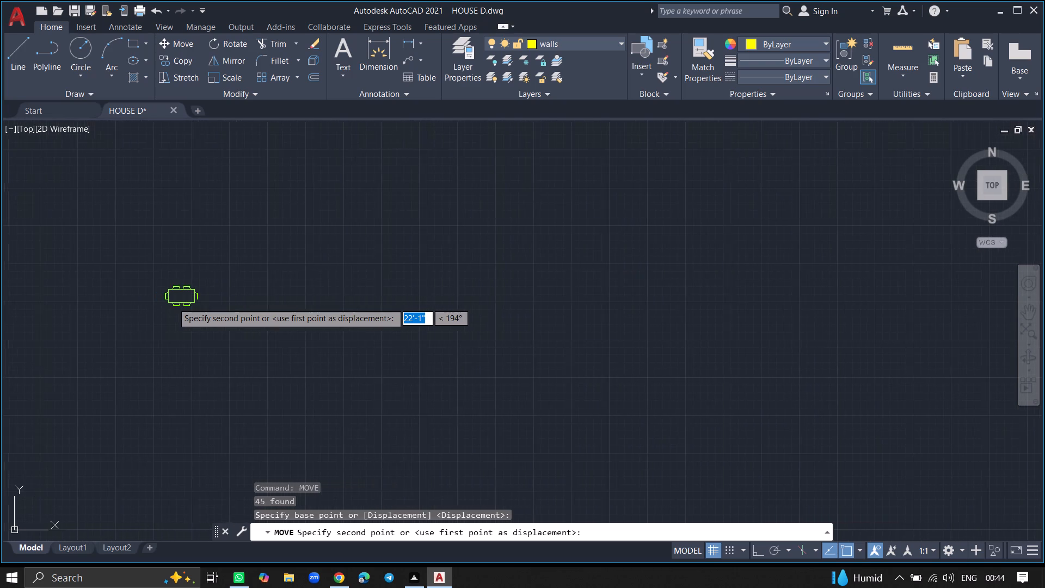
{"action": "scroll", "coordinate": [173, 303], "scroll_direction": "down", "scroll_amount": 6, "text": "ctrl"}
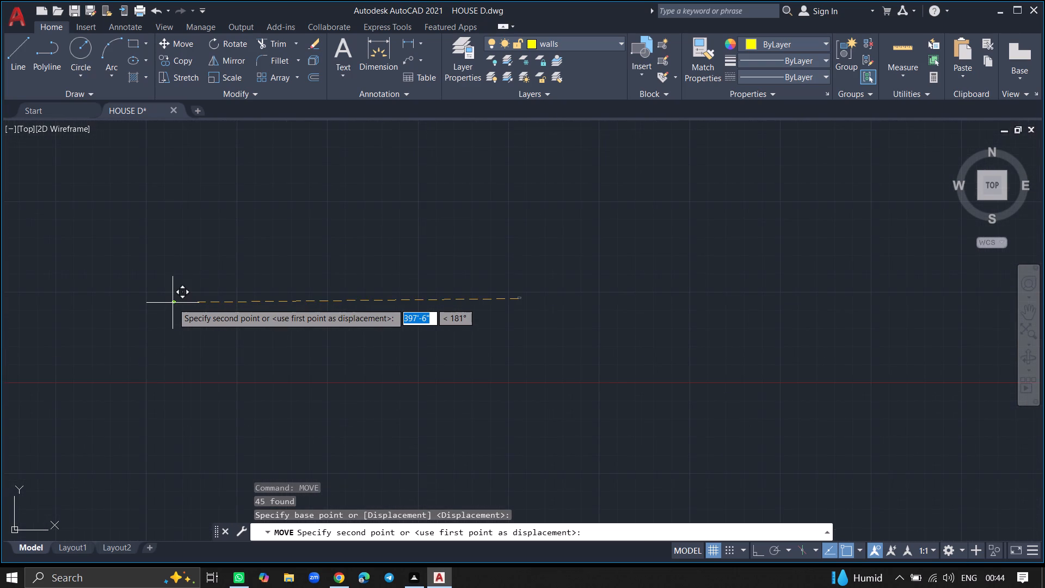
{"action": "scroll", "coordinate": [173, 303], "scroll_direction": "down", "scroll_amount": 3, "text": "ctrl"}
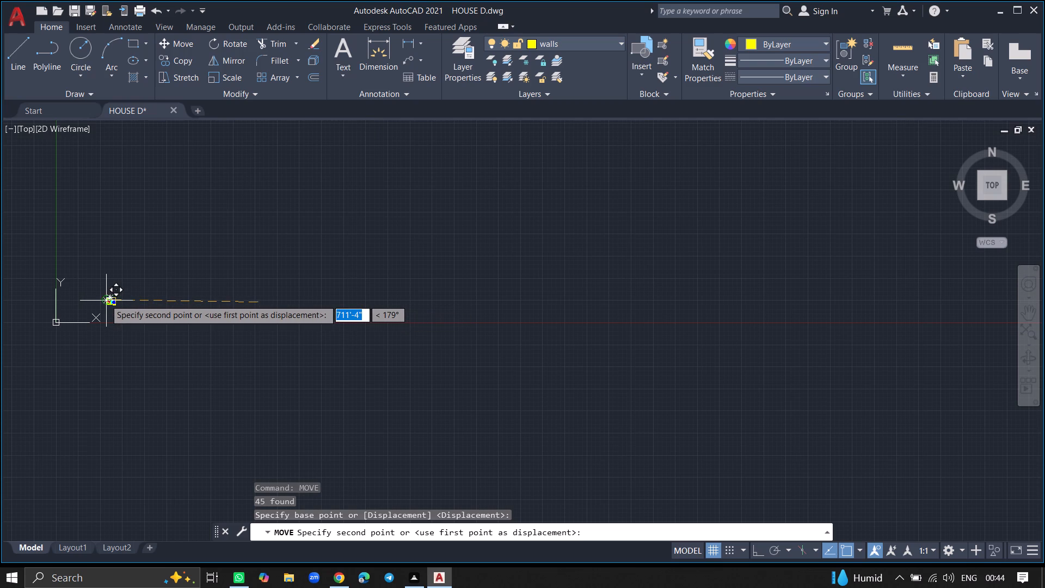
{"action": "scroll", "coordinate": [105, 299], "scroll_direction": "up", "scroll_amount": 19, "text": "ctrl"}
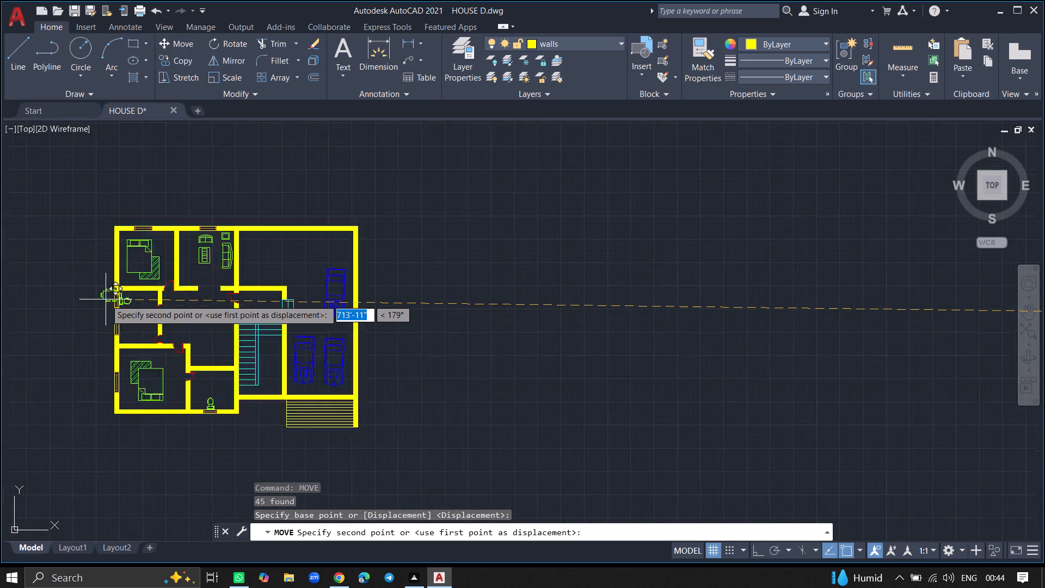
{"action": "scroll", "coordinate": [242, 321], "scroll_direction": "up", "scroll_amount": 5, "text": "ctrl"}
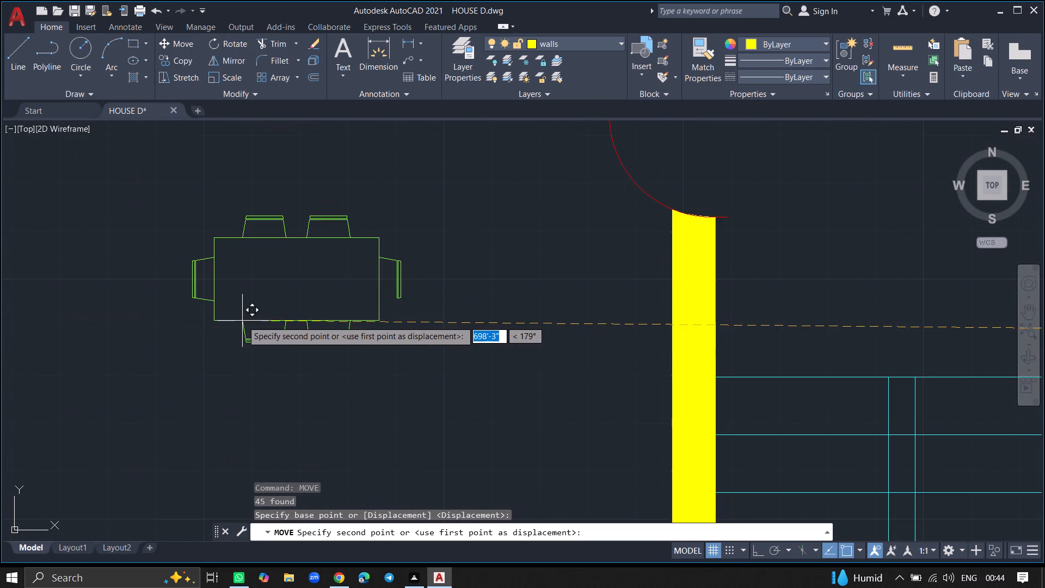
{"action": "left_click", "coordinate": [174, 304]}
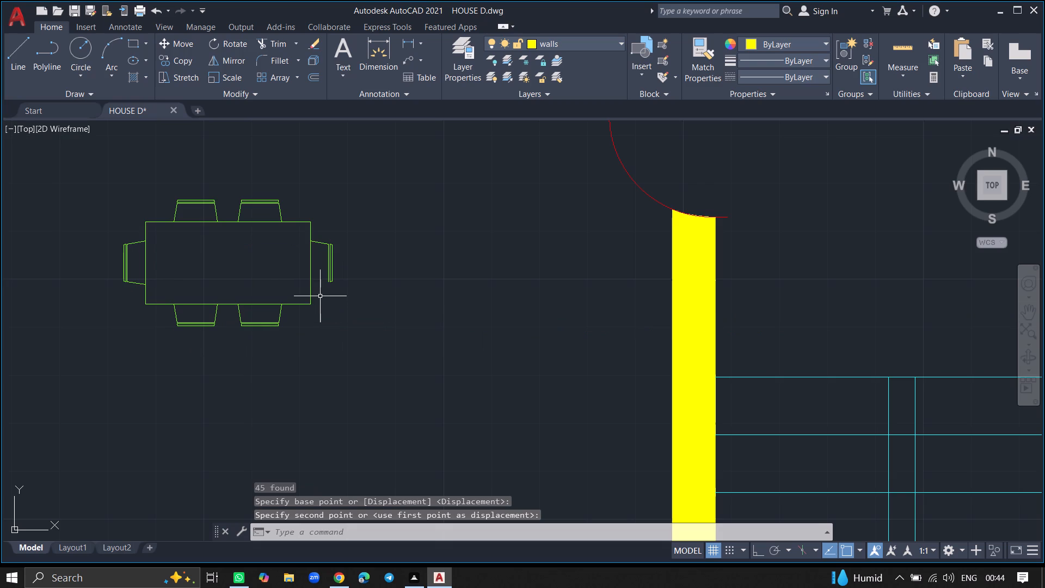
Draw the east chair's missing sloped side, about 5" long, from its outer back corner to the table's east edge.
{"action": "scroll", "coordinate": [319, 288], "scroll_direction": "up", "scroll_amount": 4, "text": "ctrl"}
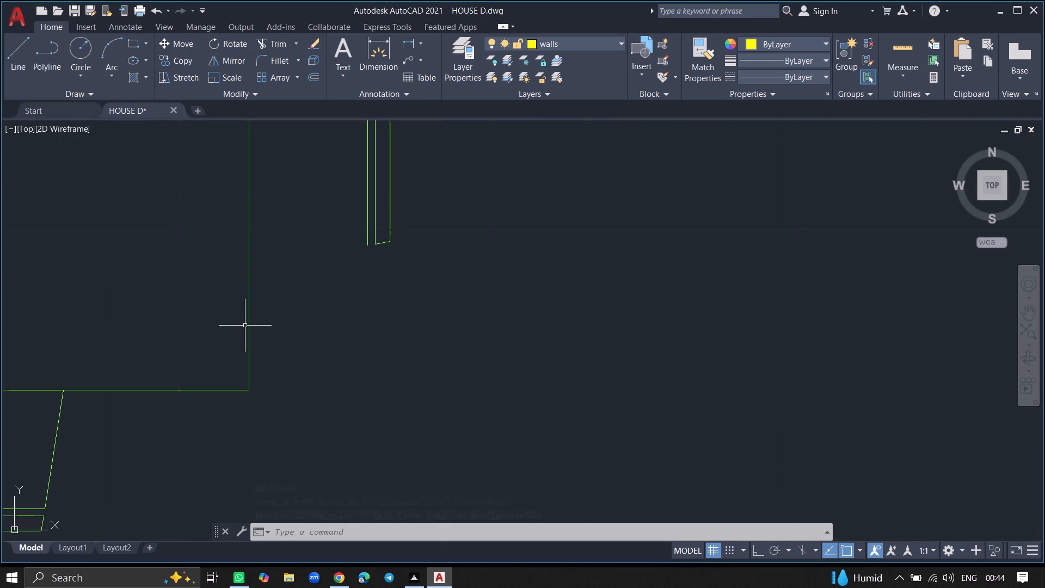
{"action": "key", "text": "l"}
{"action": "key", "text": "Return"}
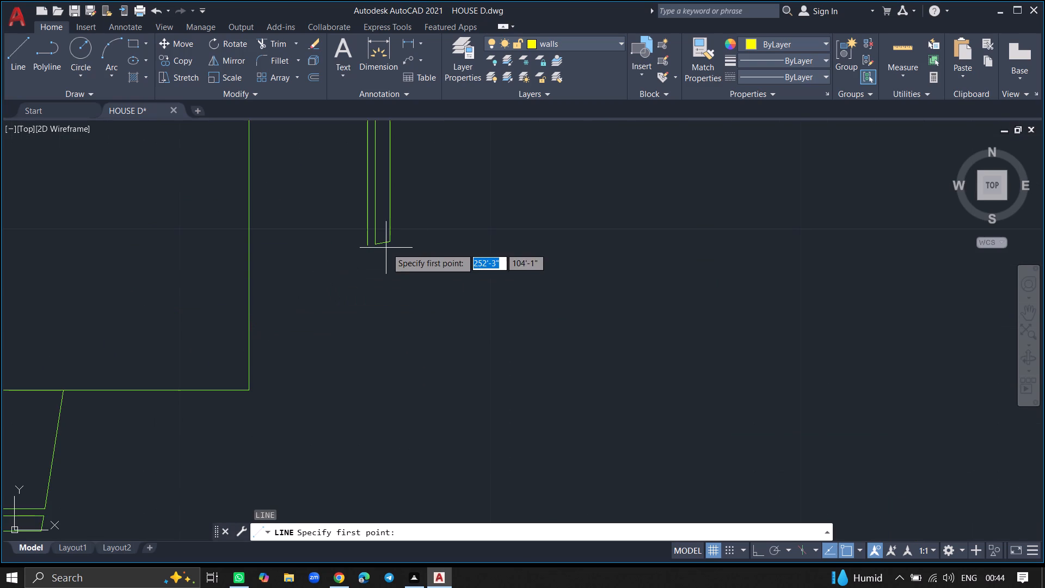
{"action": "left_click", "coordinate": [391, 243]}
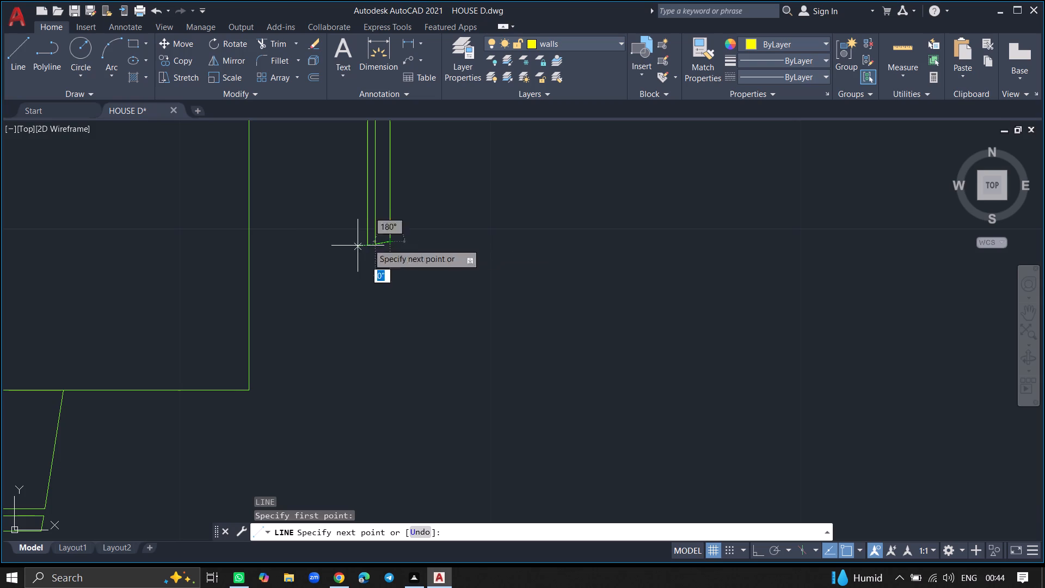
{"action": "left_click", "coordinate": [248, 277]}
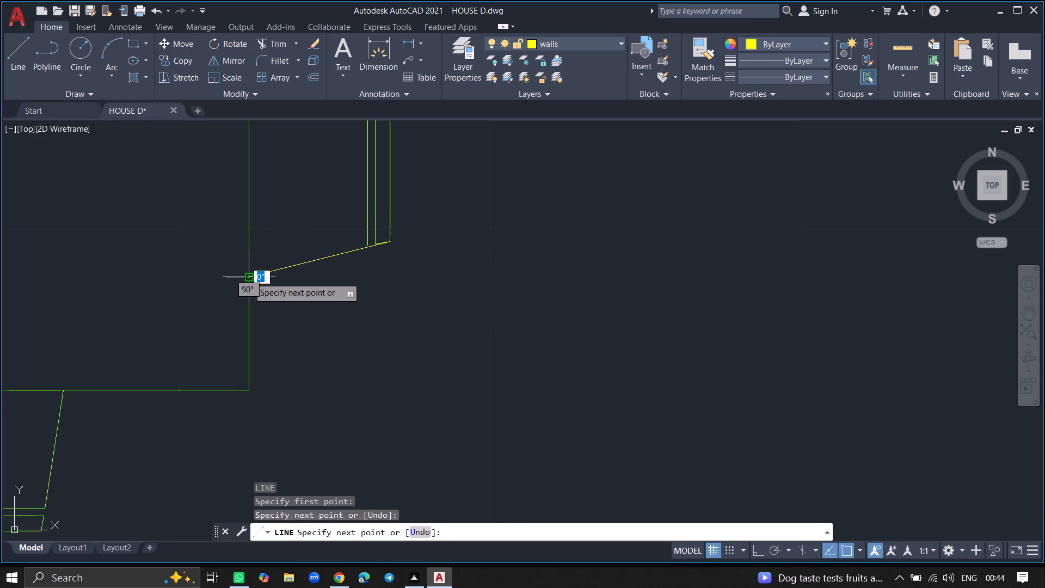
{"action": "key", "text": "Return"}
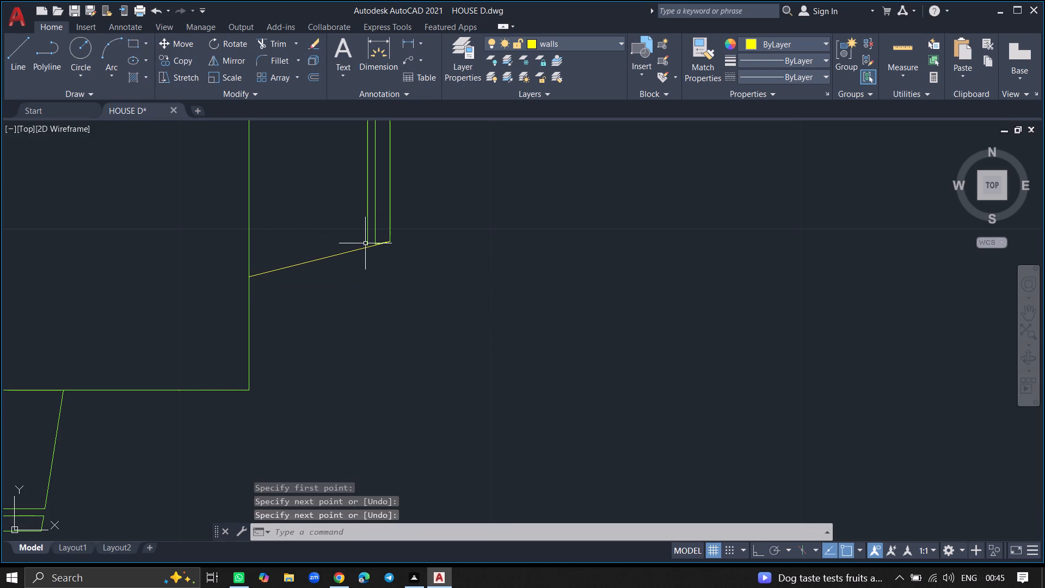
Extend the east chair's two inner backrest lines to meet the newly drawn sloped side.
{"action": "scroll", "coordinate": [365, 243], "scroll_direction": "up", "scroll_amount": 5, "text": "ctrl"}
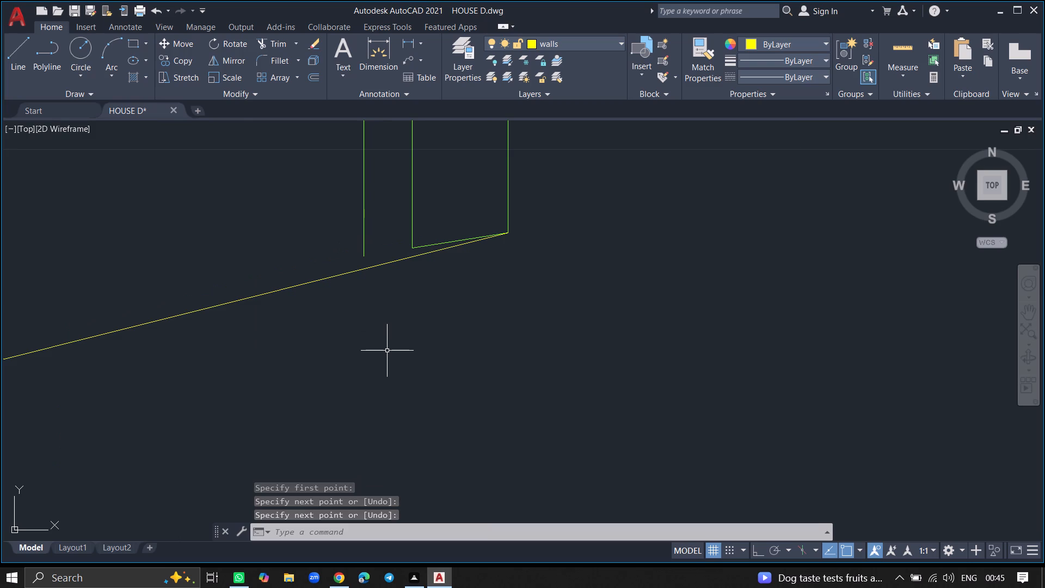
{"action": "type", "text": "EX"}
{"action": "key", "text": "Return"}
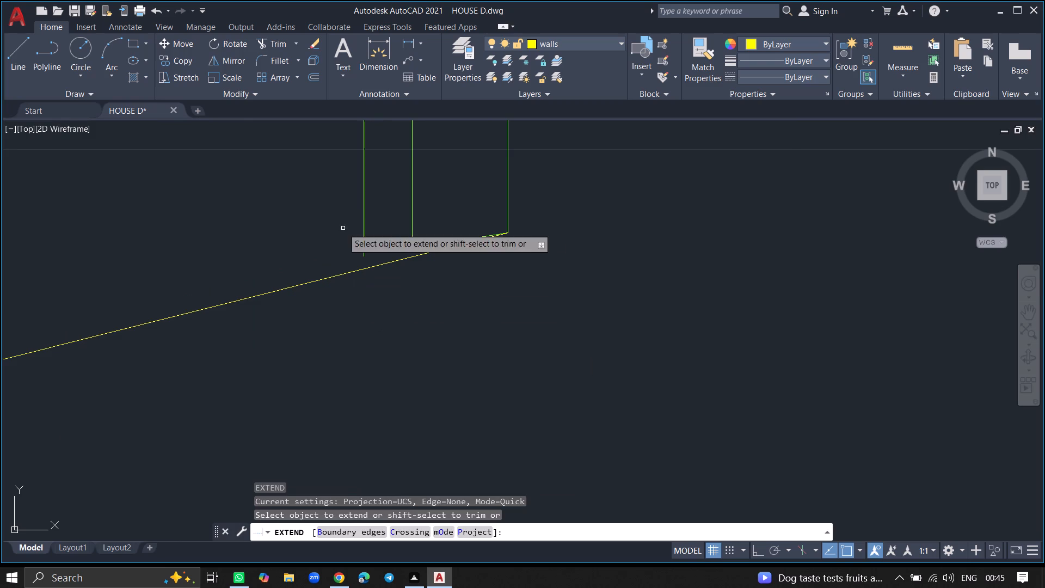
{"action": "left_click", "coordinate": [364, 231]}
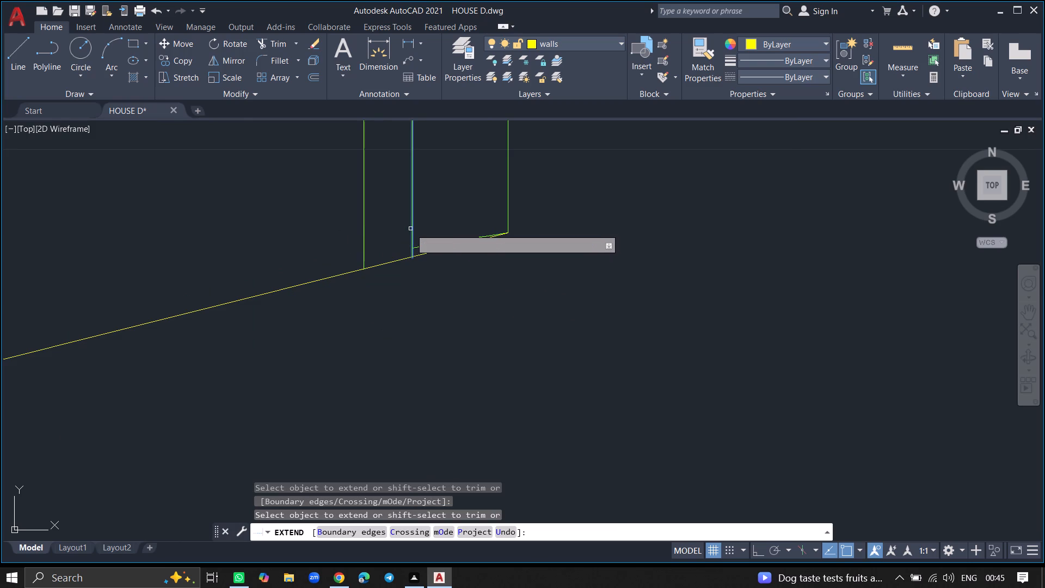
{"action": "left_click", "coordinate": [410, 229]}
{"action": "left_click", "coordinate": [433, 244]}
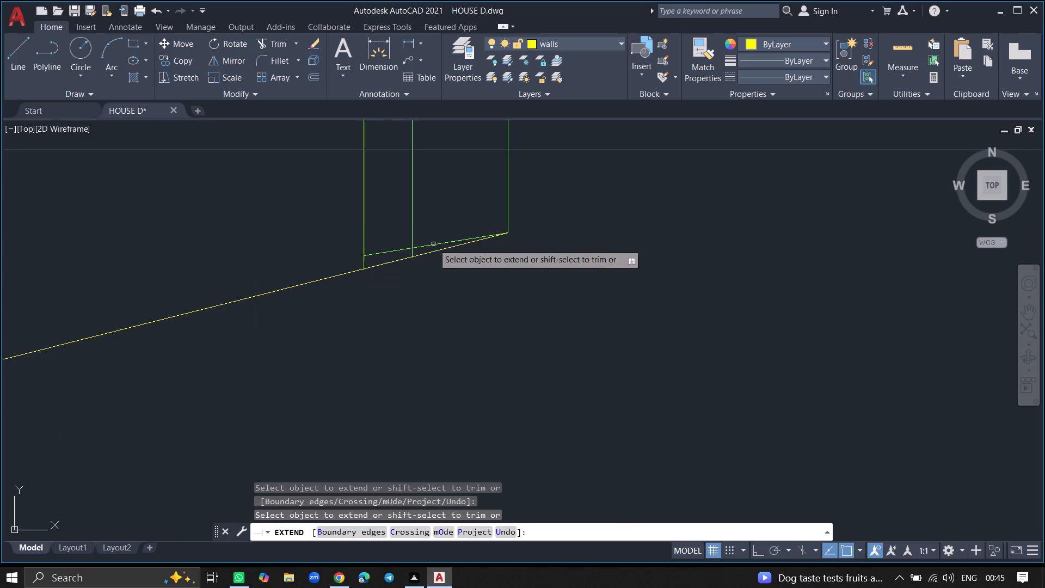
{"action": "key", "text": "Return"}
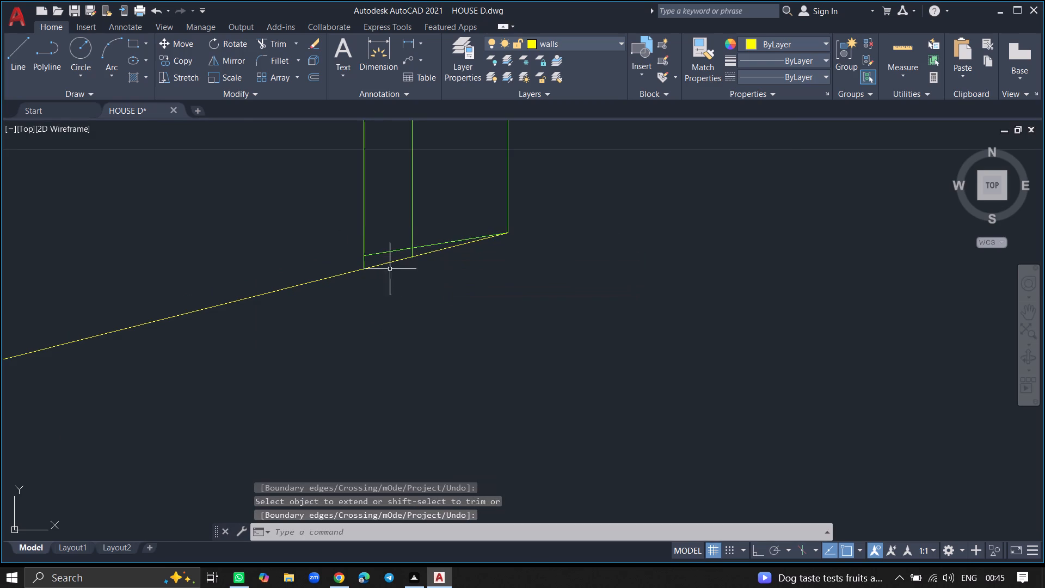
Put the chair's new sloped side on the furniture layer.
{"action": "left_click", "coordinate": [360, 270]}
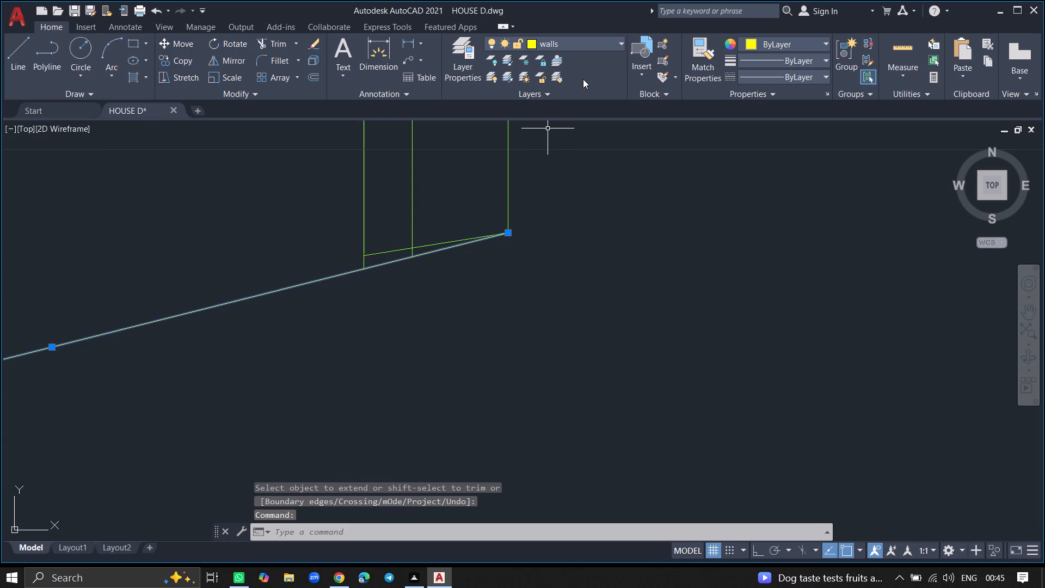
{"action": "left_click", "coordinate": [583, 40]}
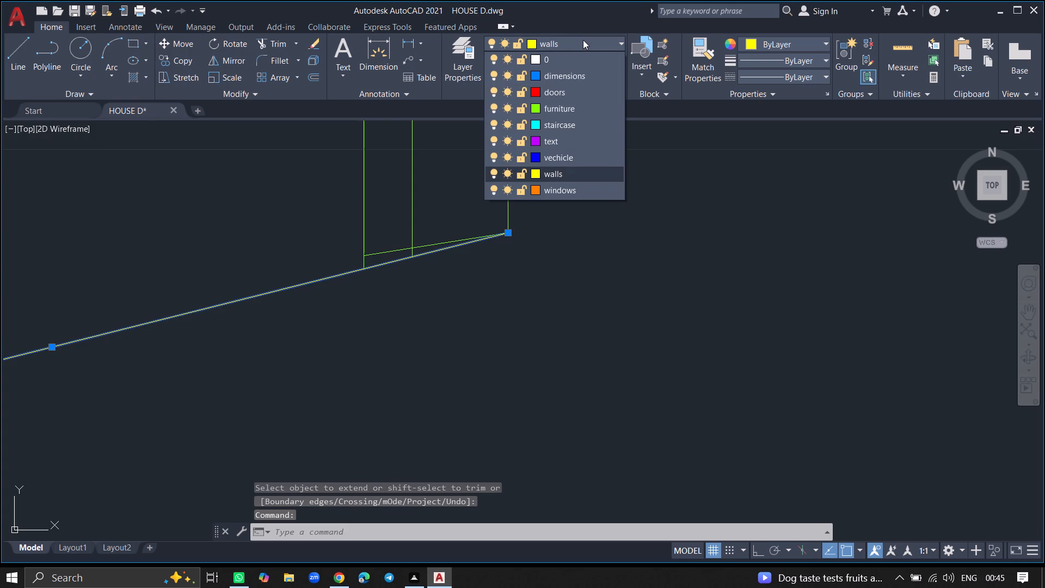
{"action": "left_click", "coordinate": [571, 105]}
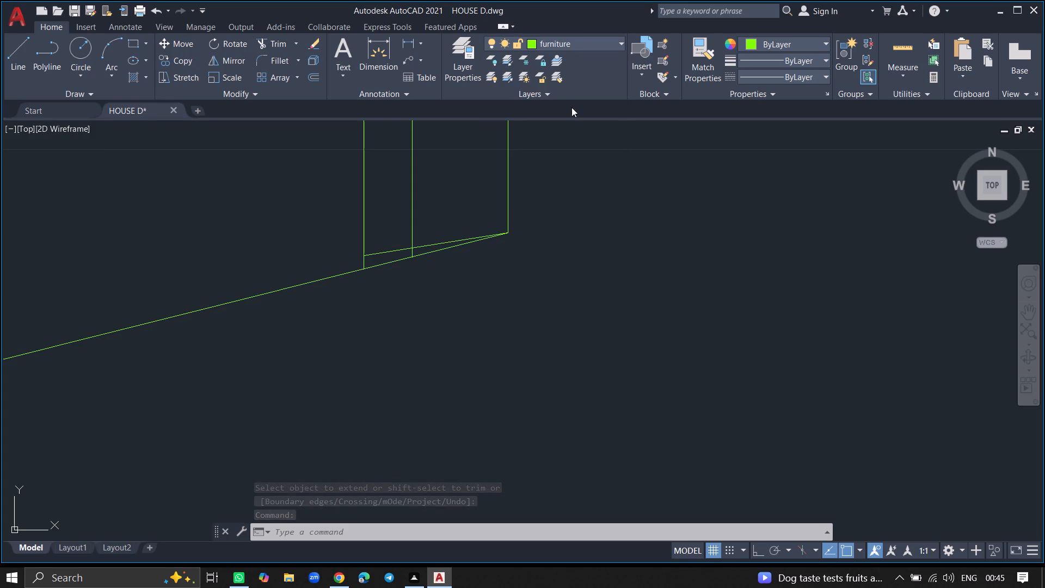
{"action": "key", "text": "Escape"}
With Ortho on, draw a vertical line between the north and south walls of the small room north of the southwest bedroom, near its window.
{"action": "scroll", "coordinate": [541, 199], "scroll_direction": "down", "scroll_amount": 4, "text": "ctrl"}
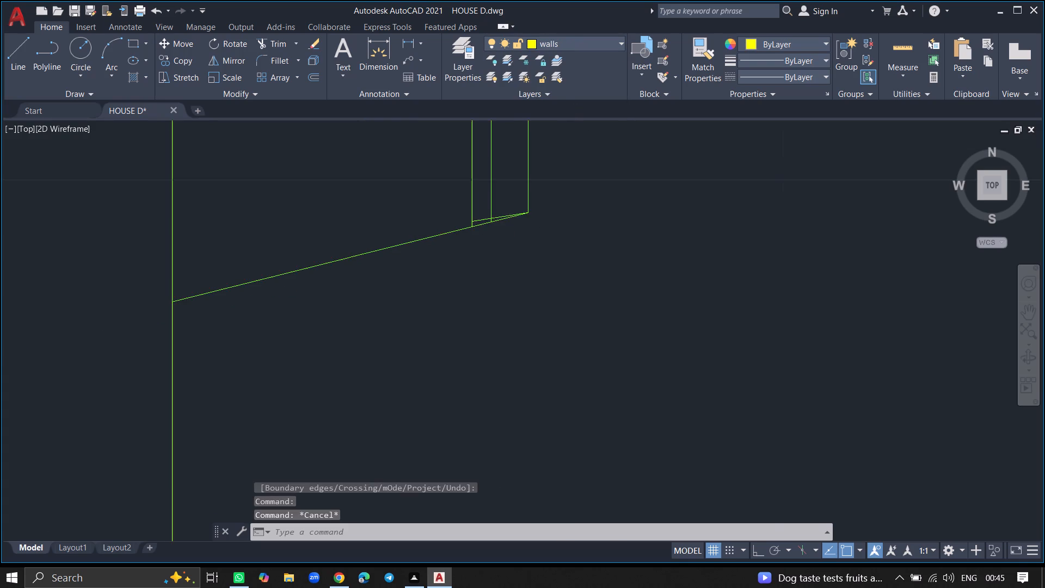
{"action": "scroll", "coordinate": [540, 199], "scroll_direction": "down", "scroll_amount": 5, "text": "ctrl"}
{"action": "scroll", "coordinate": [557, 153], "scroll_direction": "down", "scroll_amount": 4, "text": "ctrl"}
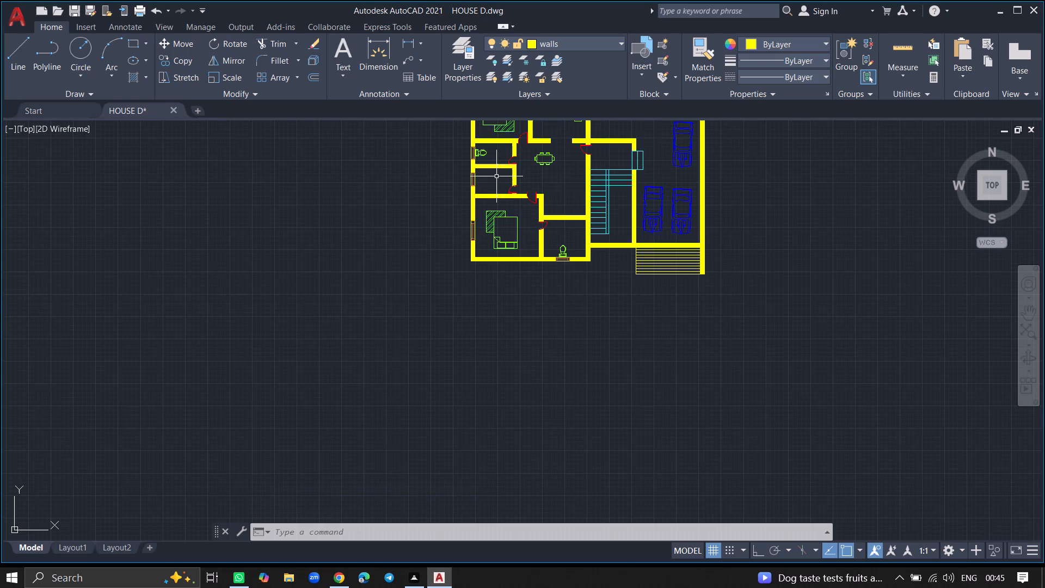
{"action": "scroll", "coordinate": [488, 179], "scroll_direction": "up", "scroll_amount": 2, "text": "ctrl"}
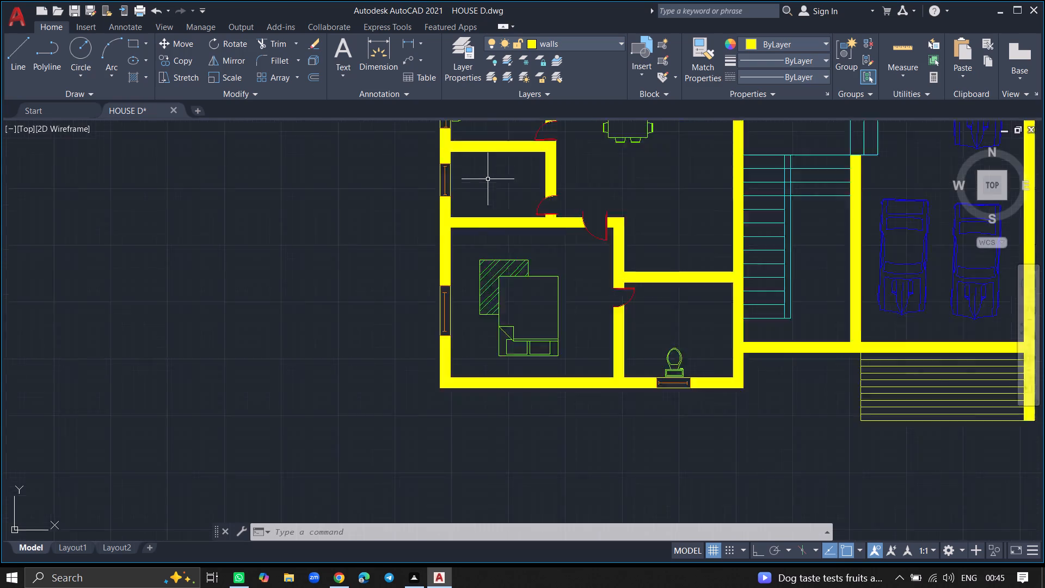
{"action": "scroll", "coordinate": [488, 179], "scroll_direction": "up", "scroll_amount": 2, "text": "ctrl"}
{"action": "scroll", "coordinate": [481, 179], "scroll_direction": "down", "scroll_amount": 4, "text": "ctrl"}
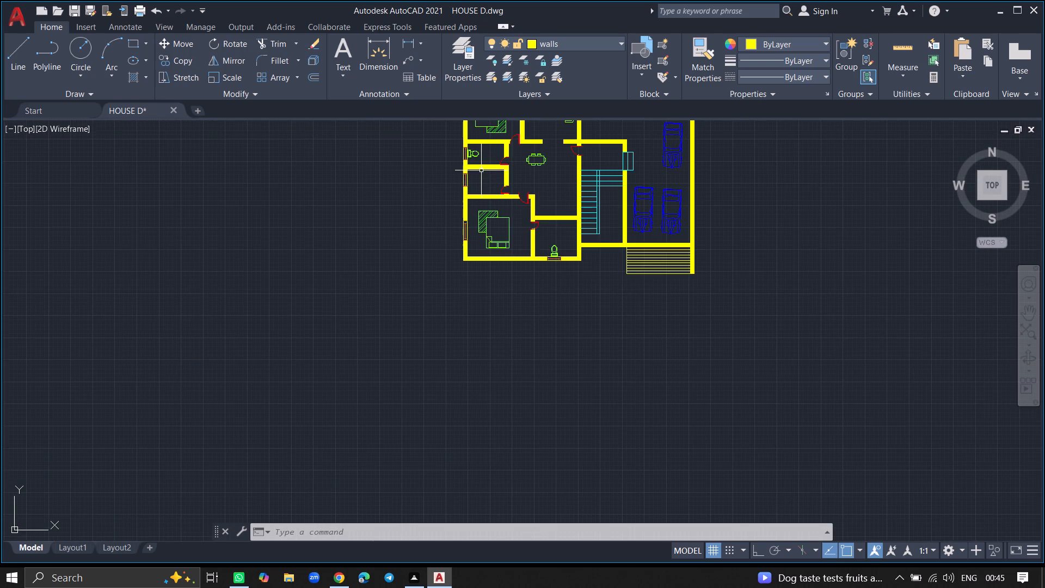
{"action": "scroll", "coordinate": [481, 170], "scroll_direction": "up", "scroll_amount": 3, "text": "ctrl"}
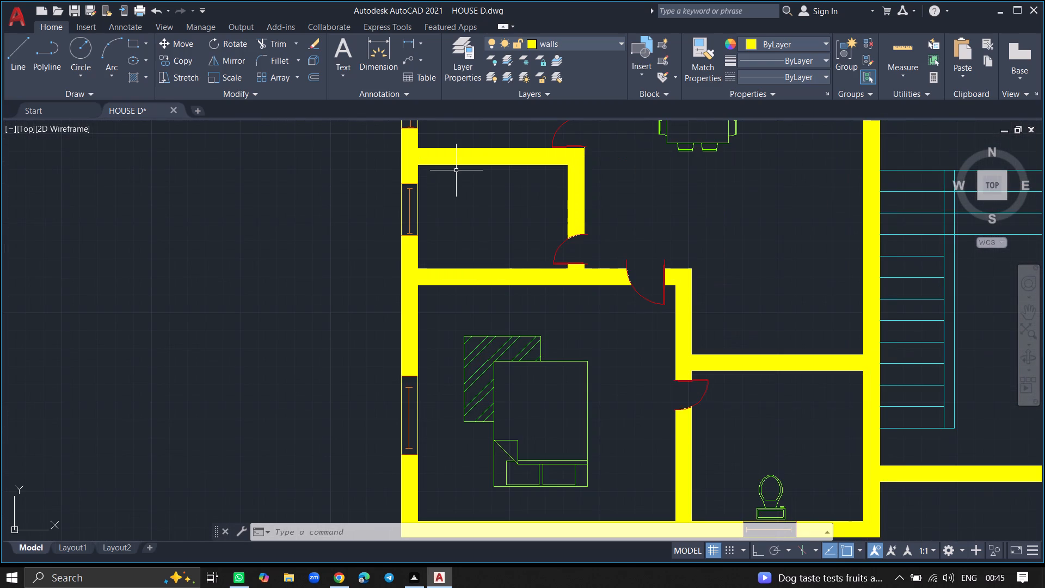
{"action": "key", "text": "l"}
{"action": "key", "text": "Return"}
{"action": "scroll", "coordinate": [456, 170], "scroll_direction": "up", "scroll_amount": 4, "text": "ctrl"}
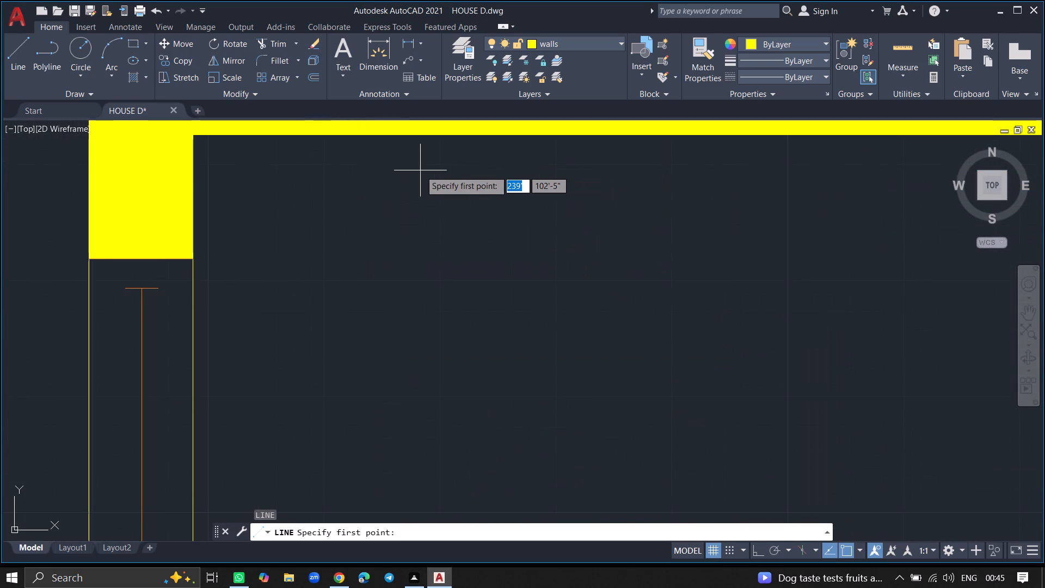
{"action": "scroll", "coordinate": [419, 170], "scroll_direction": "down", "scroll_amount": 4, "text": "ctrl"}
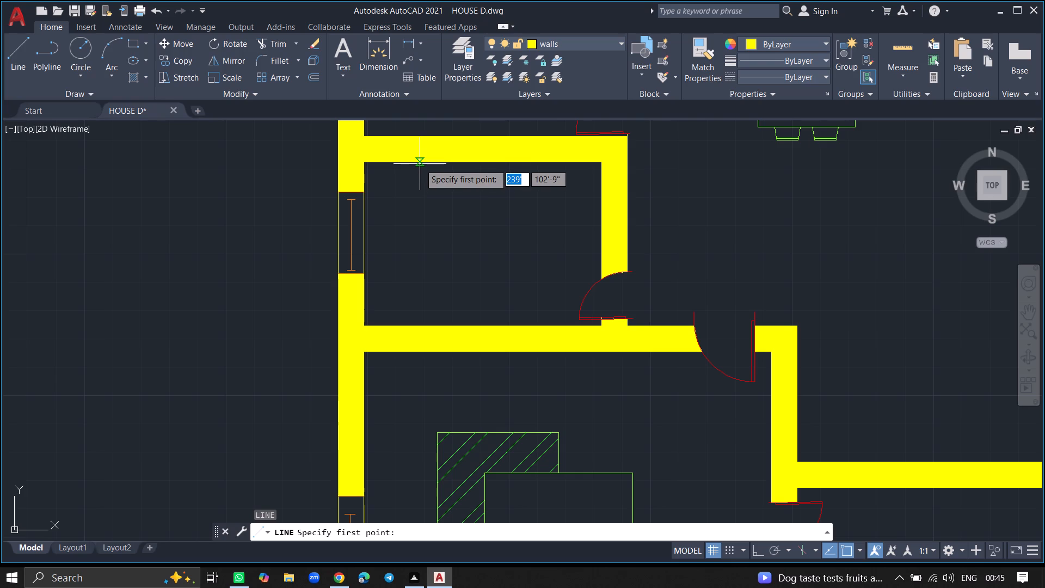
{"action": "left_click", "coordinate": [420, 164]}
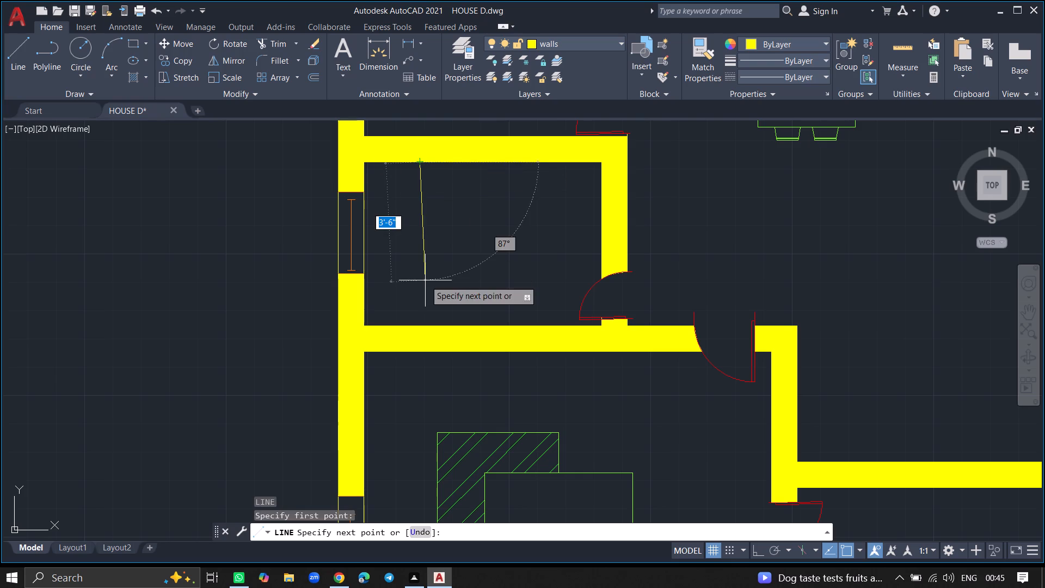
{"action": "key", "text": "F8"}
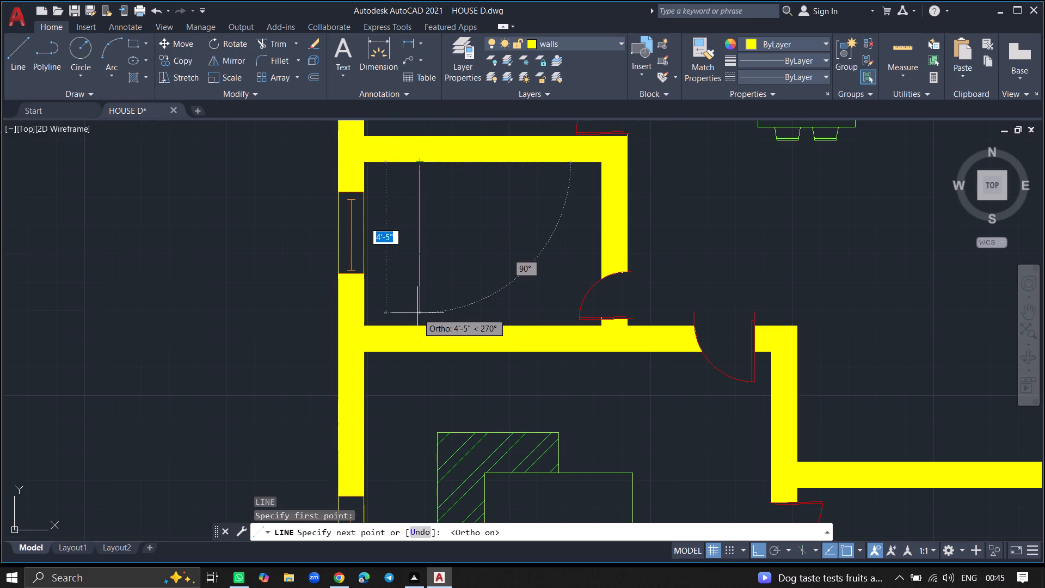
{"action": "left_click", "coordinate": [420, 328]}
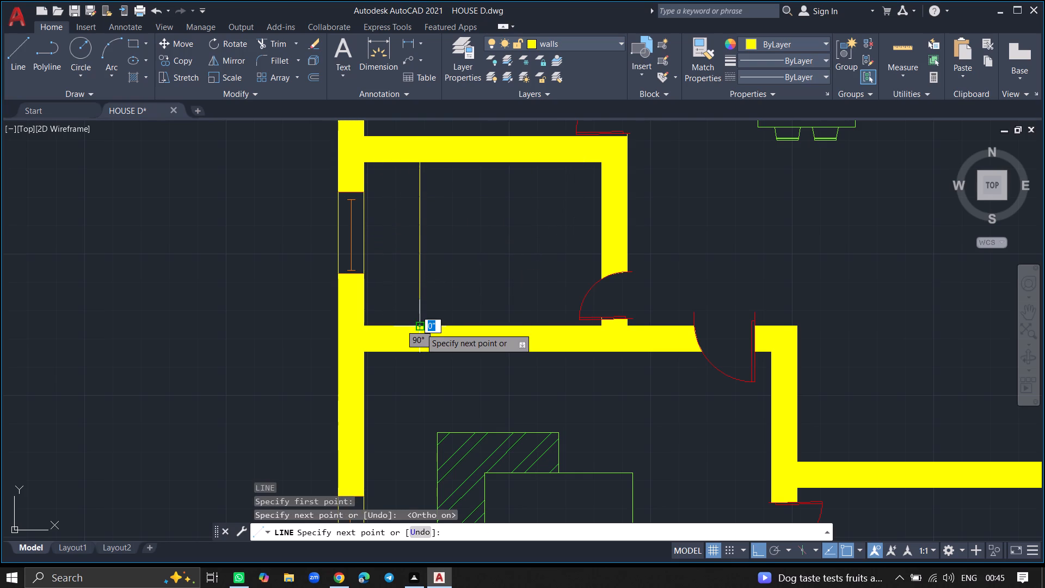
{"action": "key", "text": "Return"}
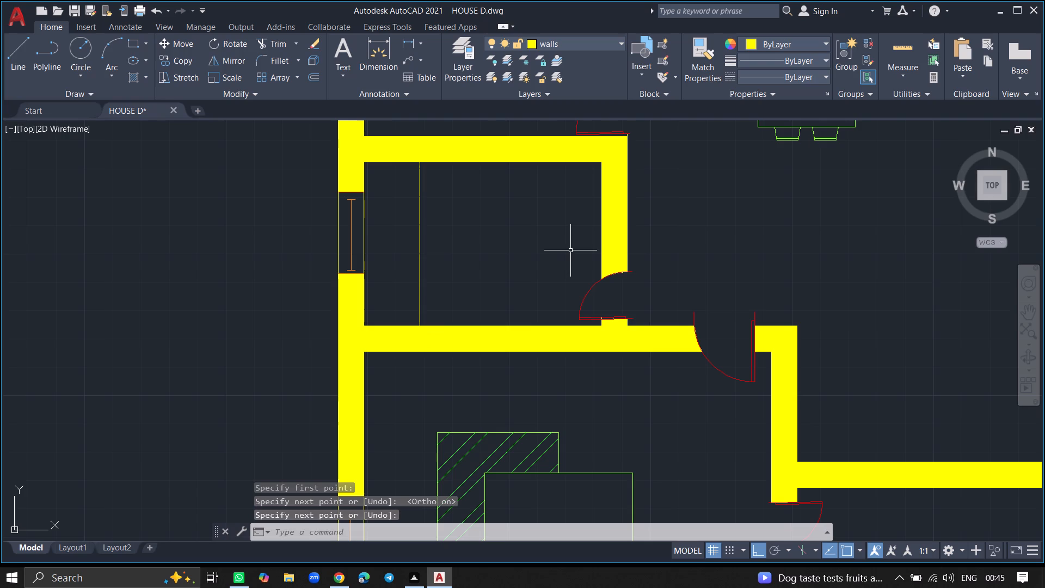
Draw a horizontal line across the small room from the window opening's north inner corner to the east wall.
{"action": "key", "text": "l"}
{"action": "key", "text": "Return"}
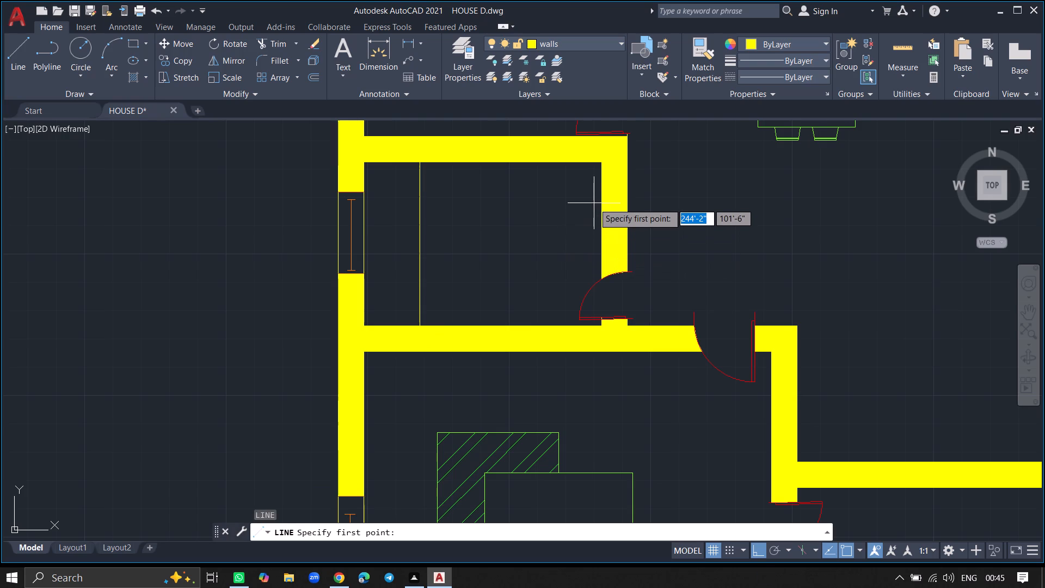
{"action": "left_click", "coordinate": [365, 195]}
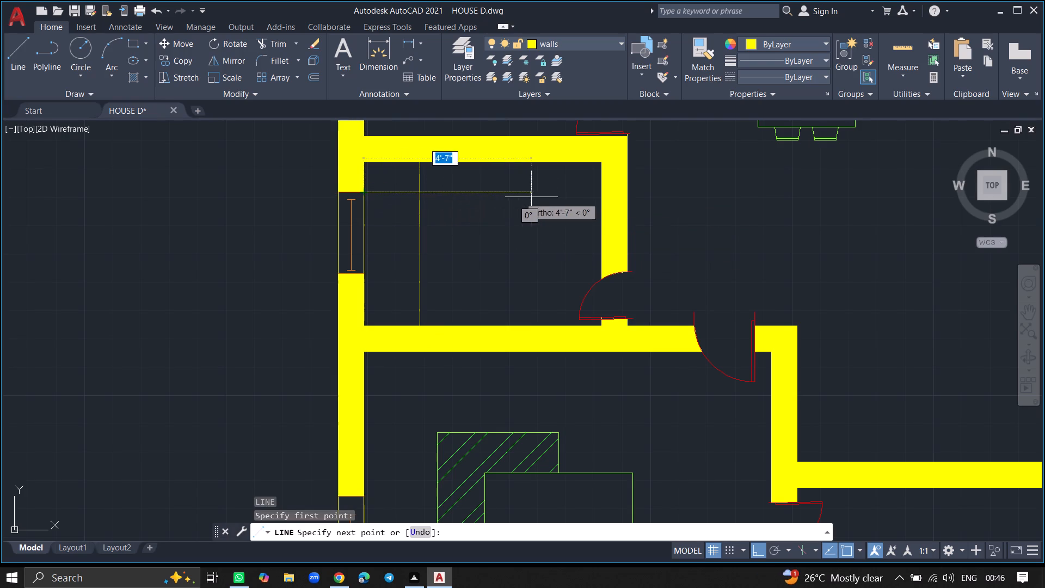
{"action": "left_click", "coordinate": [603, 195]}
{"action": "key", "text": "Return"}
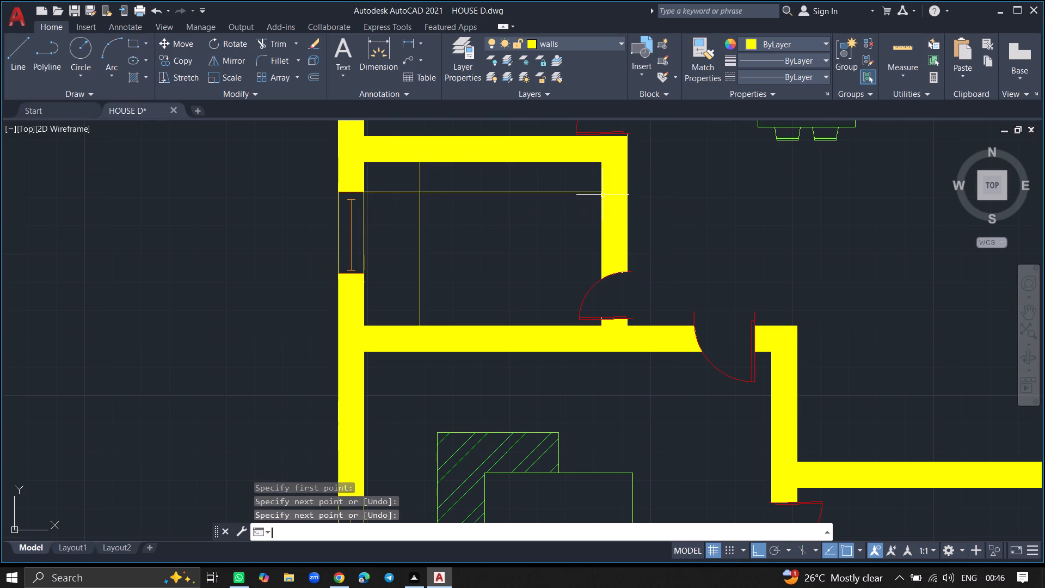
Move the small room's horizontal line about 4" south.
{"action": "scroll", "coordinate": [506, 164], "scroll_direction": "up", "scroll_amount": 5, "text": "ctrl"}
{"action": "scroll", "coordinate": [506, 164], "scroll_direction": "down", "scroll_amount": 4, "text": "ctrl"}
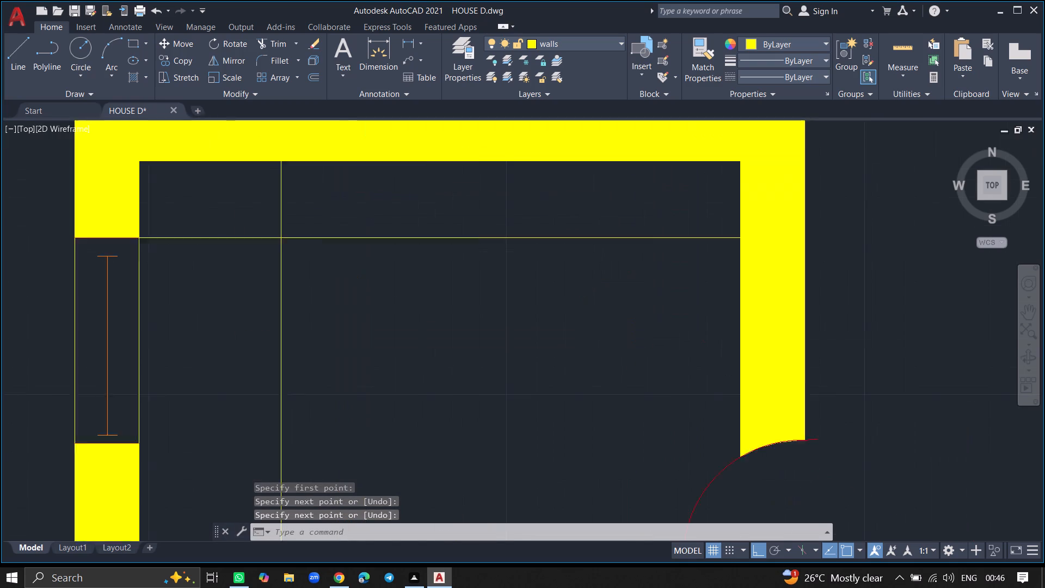
{"action": "left_click", "coordinate": [499, 193]}
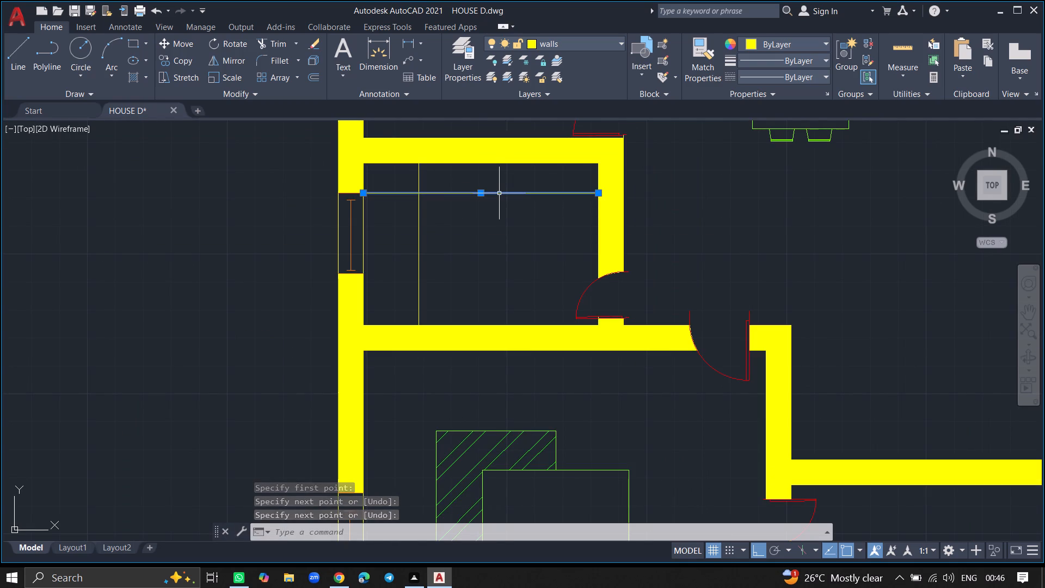
{"action": "type", "text": "MOVE"}
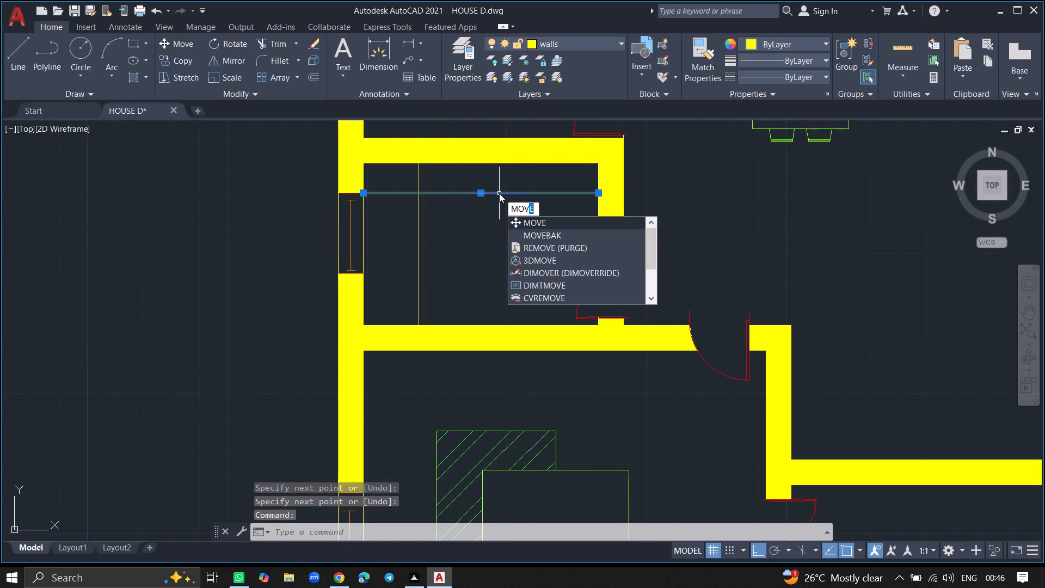
{"action": "key", "text": "Return"}
{"action": "left_click", "coordinate": [499, 193]}
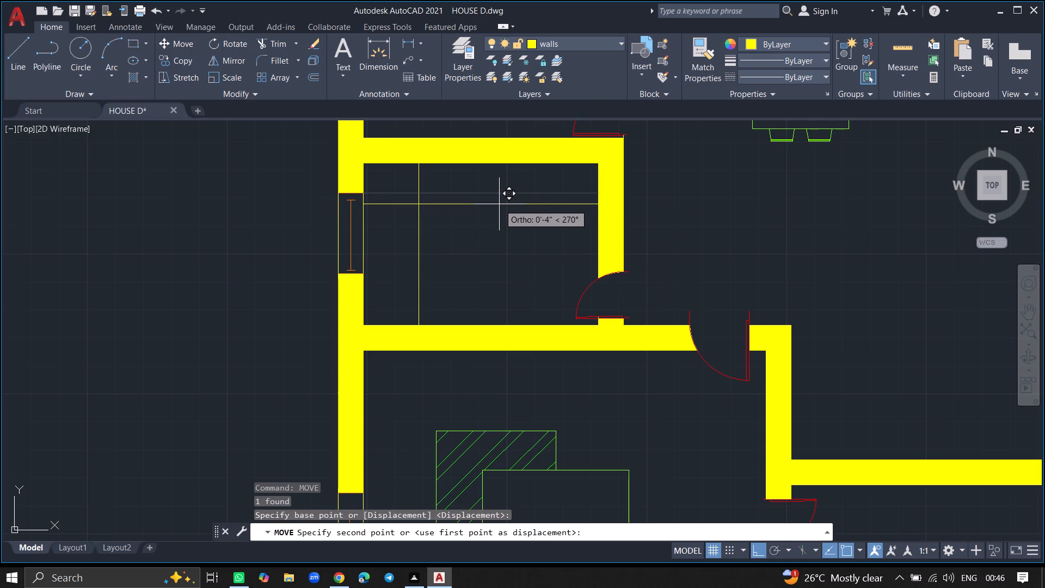
{"action": "left_click", "coordinate": [499, 204]}
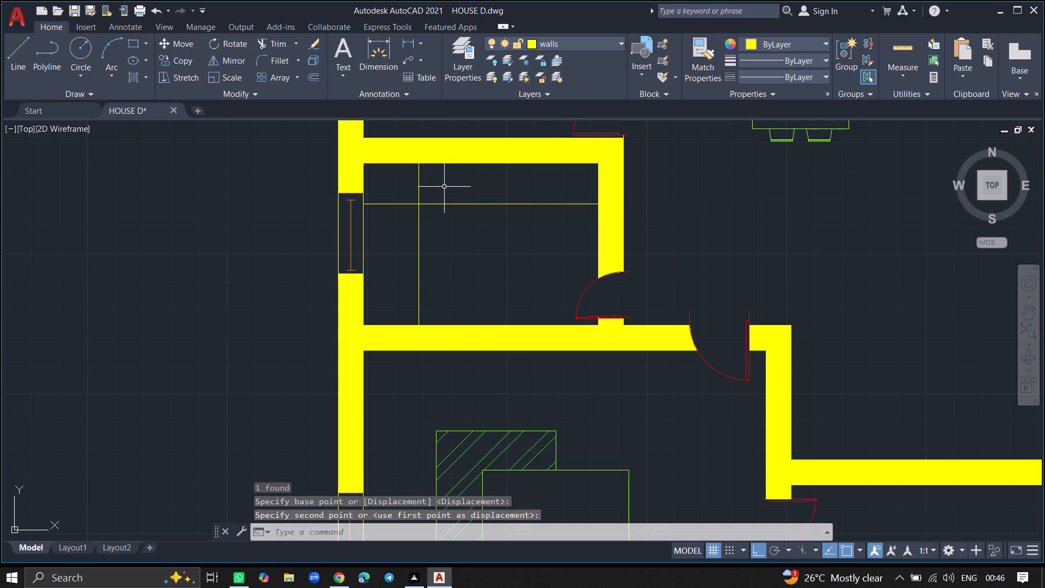
Make the furniture layer current.
{"action": "scroll", "coordinate": [444, 181], "scroll_direction": "up", "scroll_amount": 3, "text": "ctrl"}
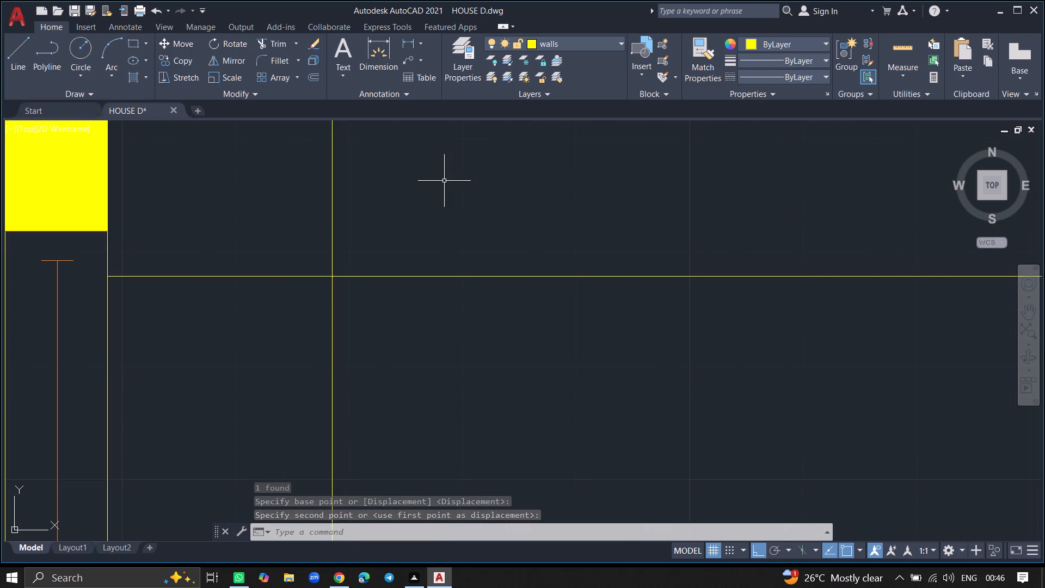
{"action": "scroll", "coordinate": [444, 181], "scroll_direction": "down", "scroll_amount": 2, "text": "ctrl"}
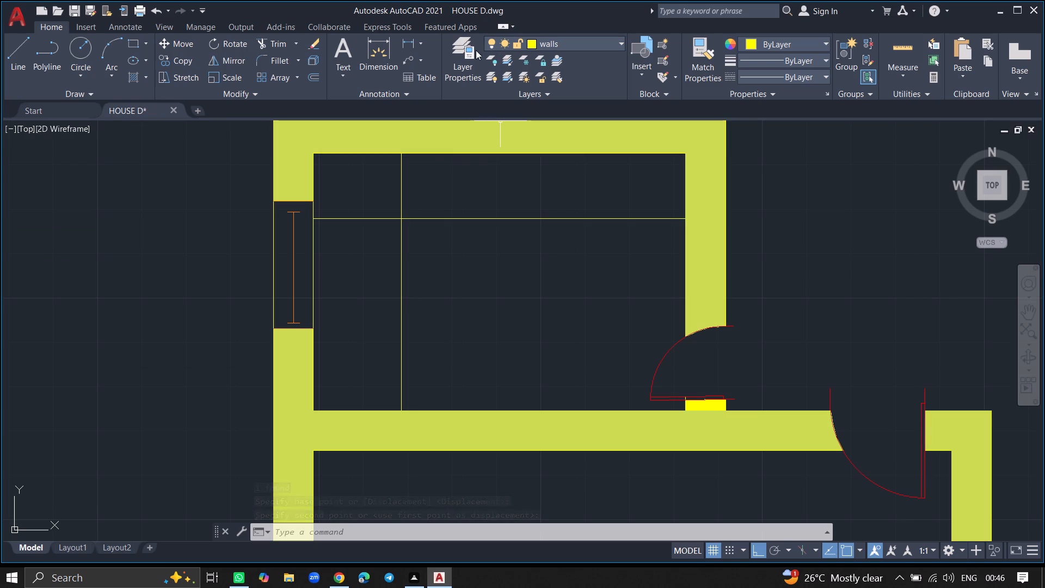
{"action": "double_click", "coordinate": [470, 55]}
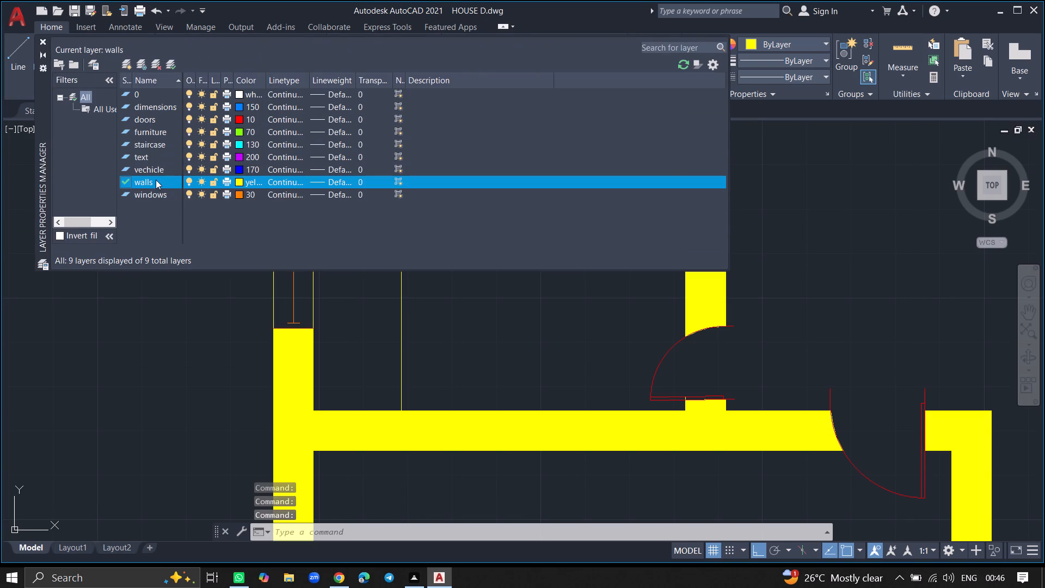
{"action": "double_click", "coordinate": [149, 133]}
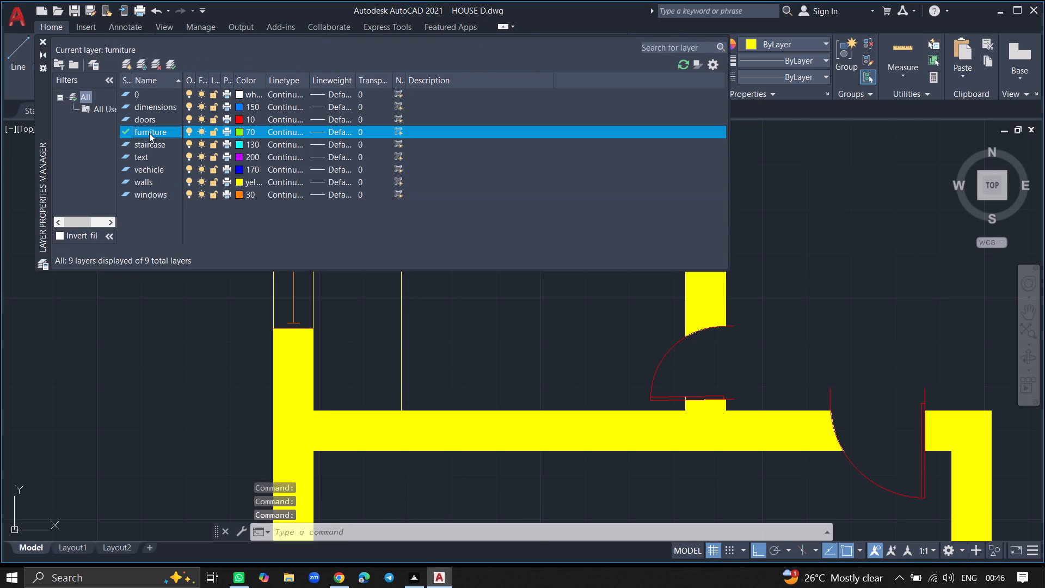
{"action": "left_click", "coordinate": [43, 40]}
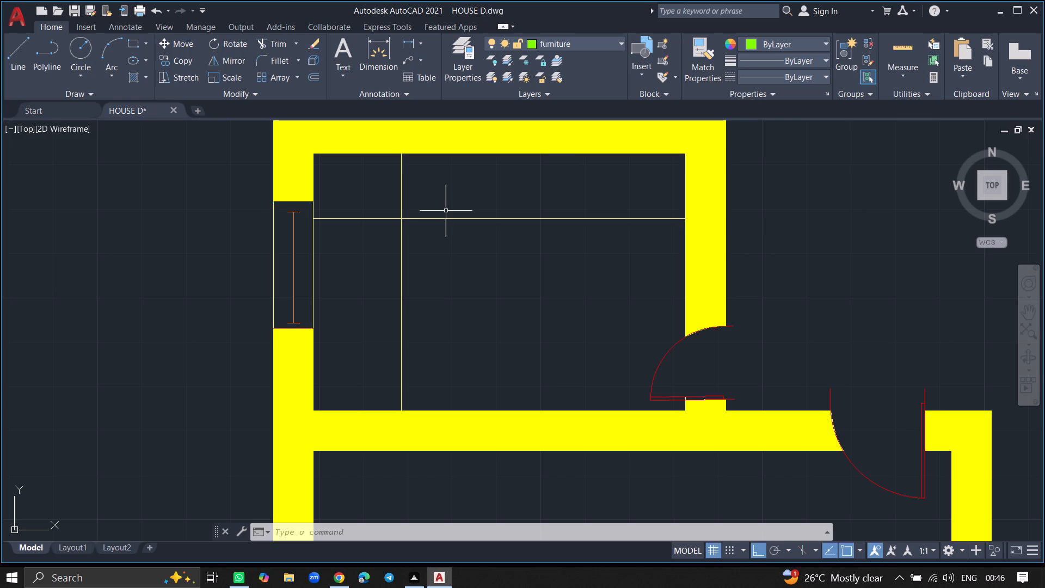
Draw a nearly square rectangle about 1' wide in the small room's southwest corner, between the west wall and the vertical line.
{"action": "type", "text": "REC"}
{"action": "key", "text": "Return"}
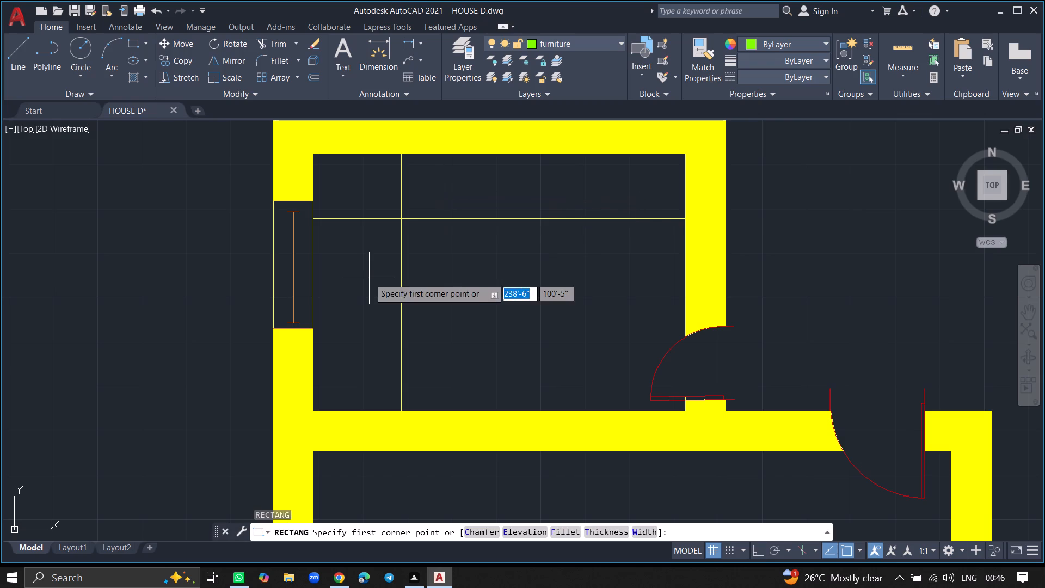
{"action": "left_click", "coordinate": [325, 370]}
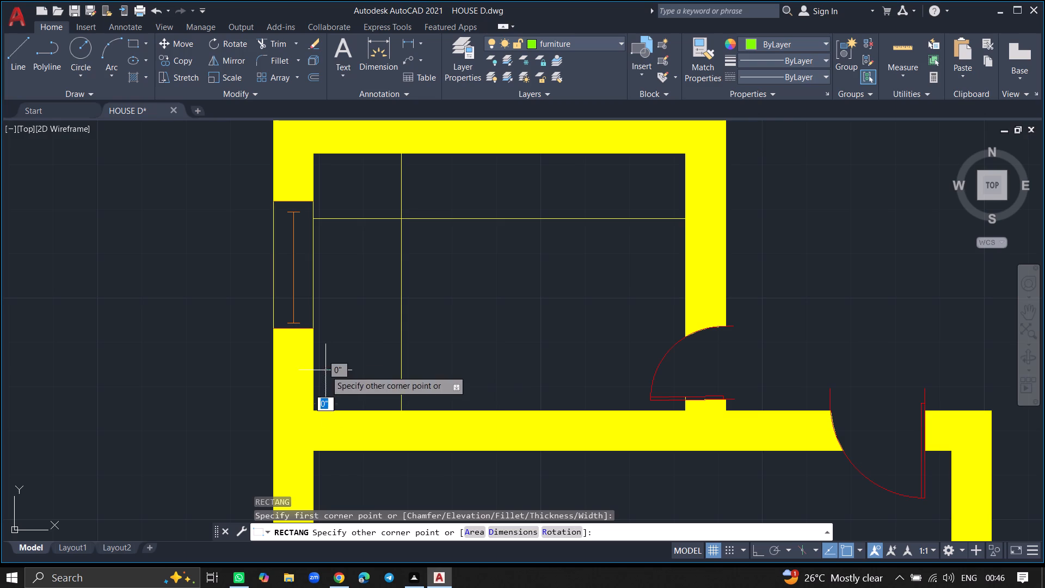
{"action": "left_click", "coordinate": [377, 322]}
Move the new rectangle about 5" south, towards the room's south wall.
{"action": "left_click", "coordinate": [376, 322]}
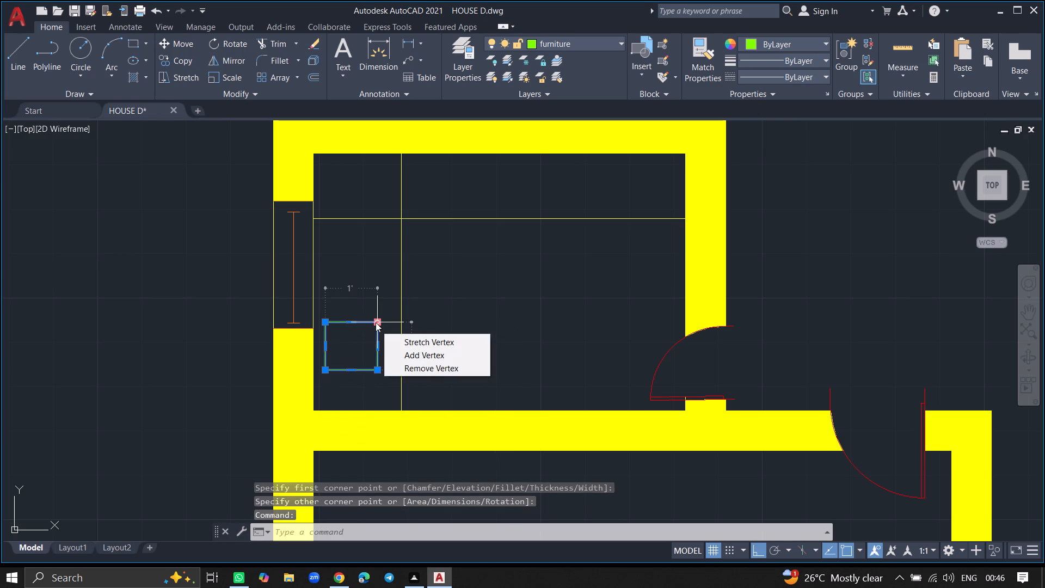
{"action": "type", "text": "MOVE"}
{"action": "key", "text": "Return"}
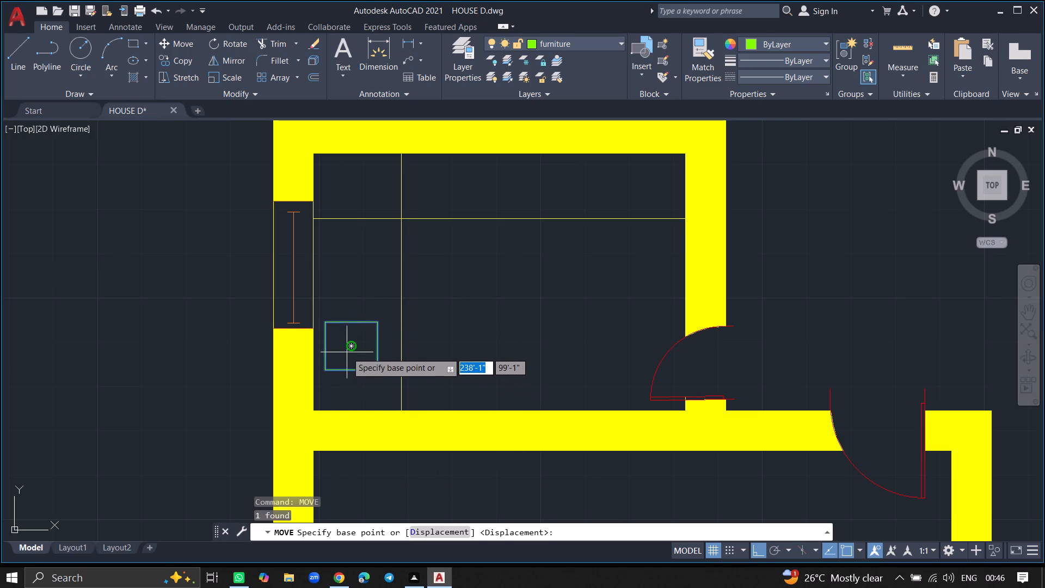
{"action": "left_click", "coordinate": [351, 348]}
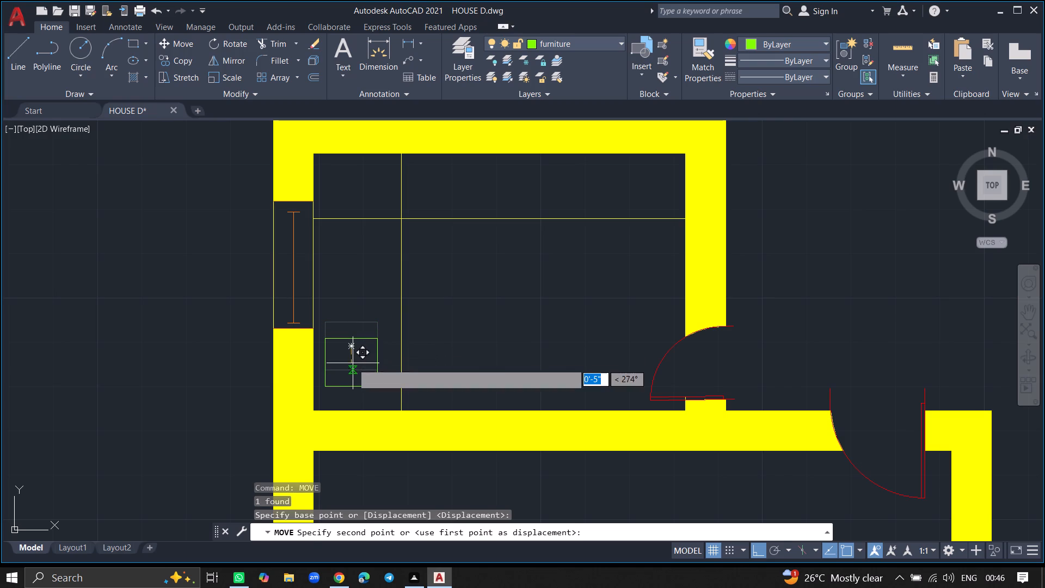
{"action": "left_click", "coordinate": [353, 365]}
Draw two concentric circles at the rectangle's centre, the outer one about 2" in radius and a much smaller one inside.
{"action": "key", "text": "c"}
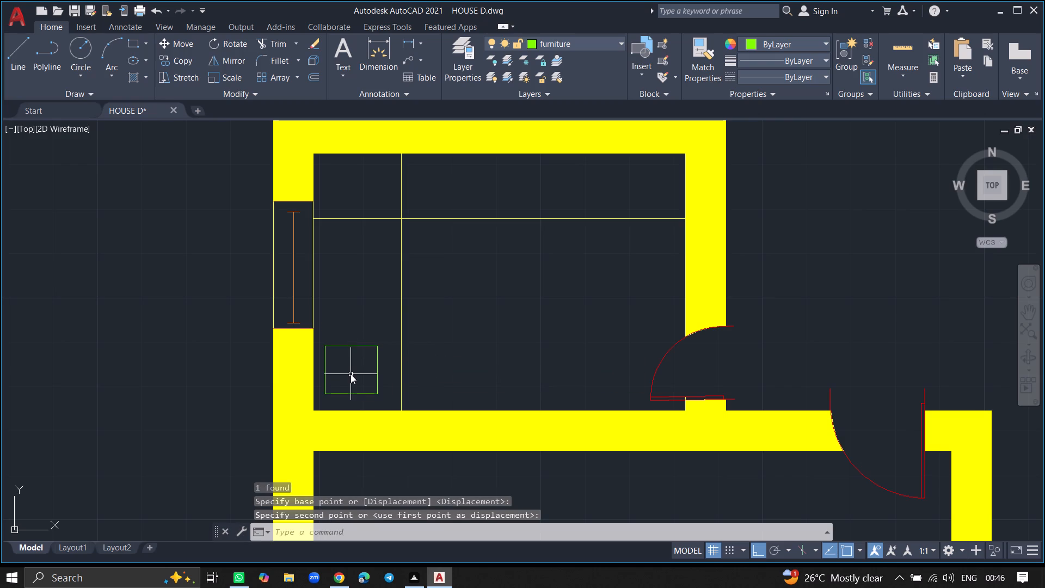
{"action": "key", "text": "Return"}
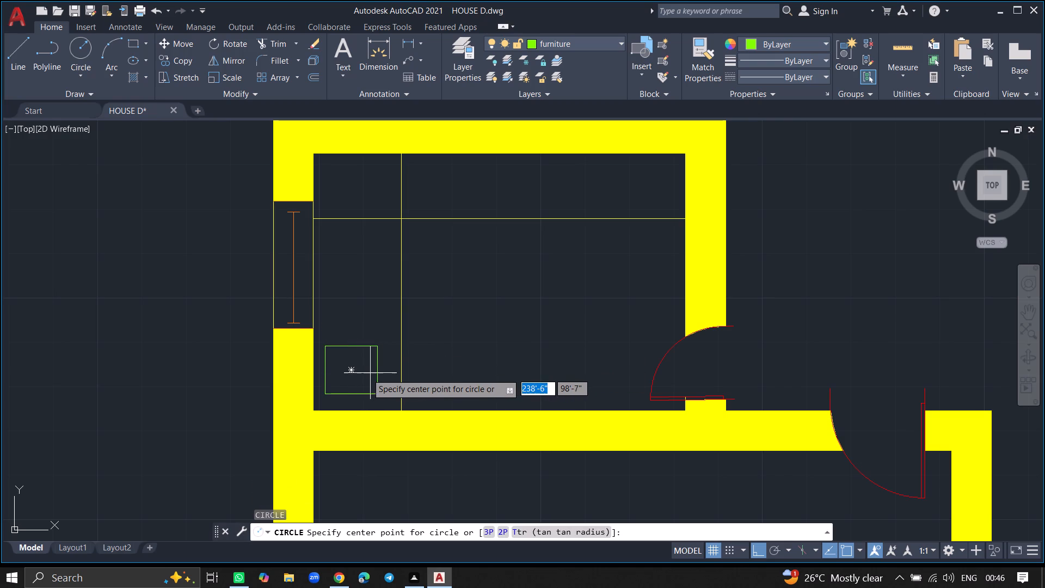
{"action": "left_click", "coordinate": [353, 370]}
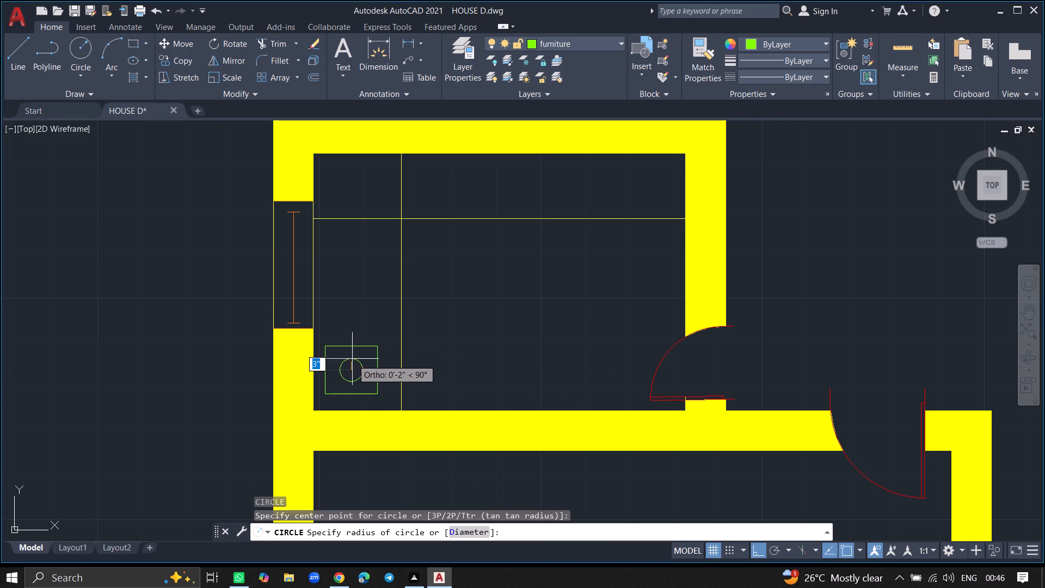
{"action": "left_click", "coordinate": [351, 363]}
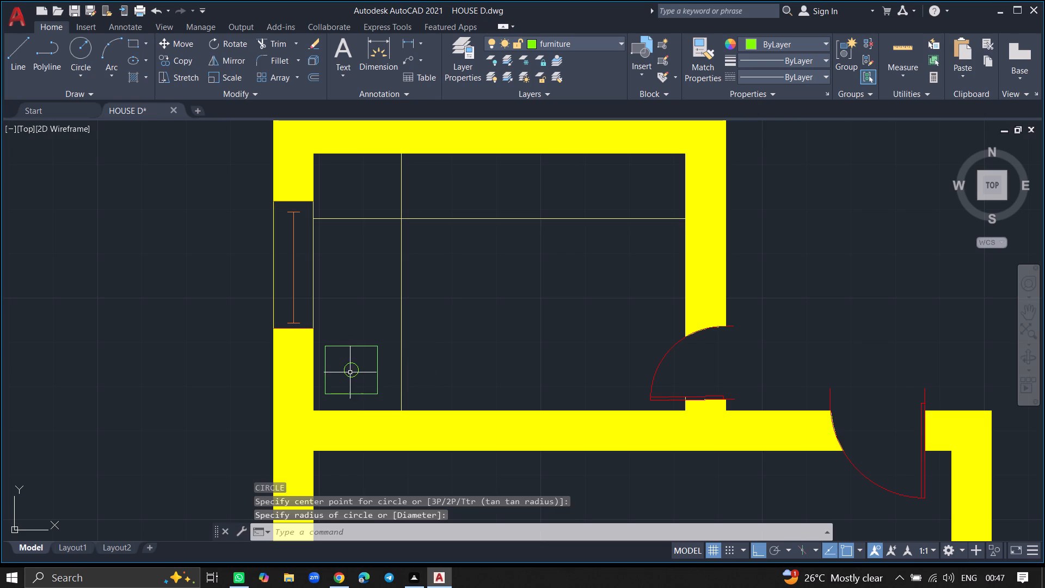
{"action": "scroll", "coordinate": [350, 372], "scroll_direction": "up", "scroll_amount": 5, "text": "ctrl"}
{"action": "key", "text": "c"}
{"action": "key", "text": "Return"}
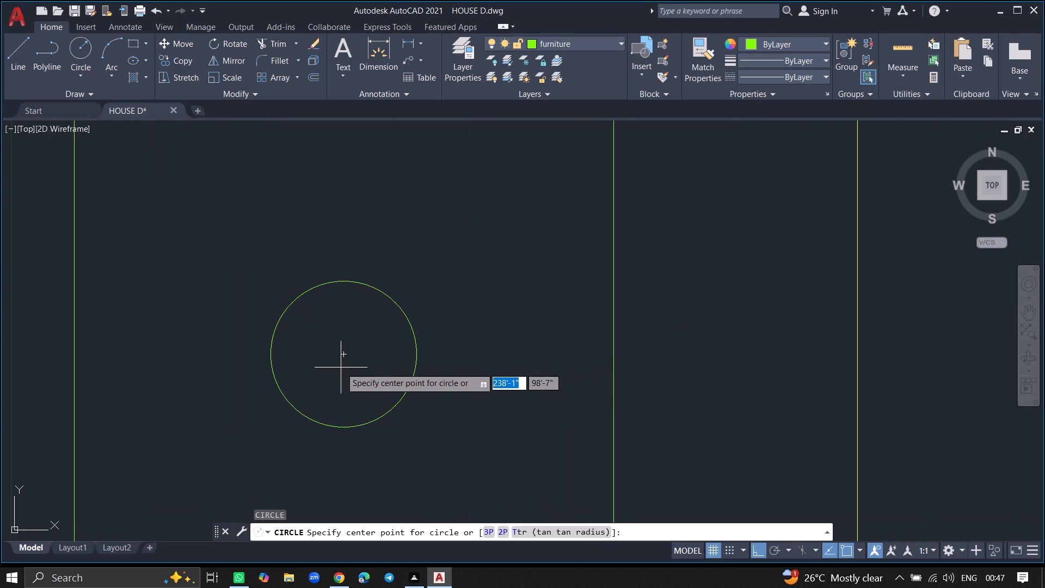
{"action": "left_click", "coordinate": [345, 358]}
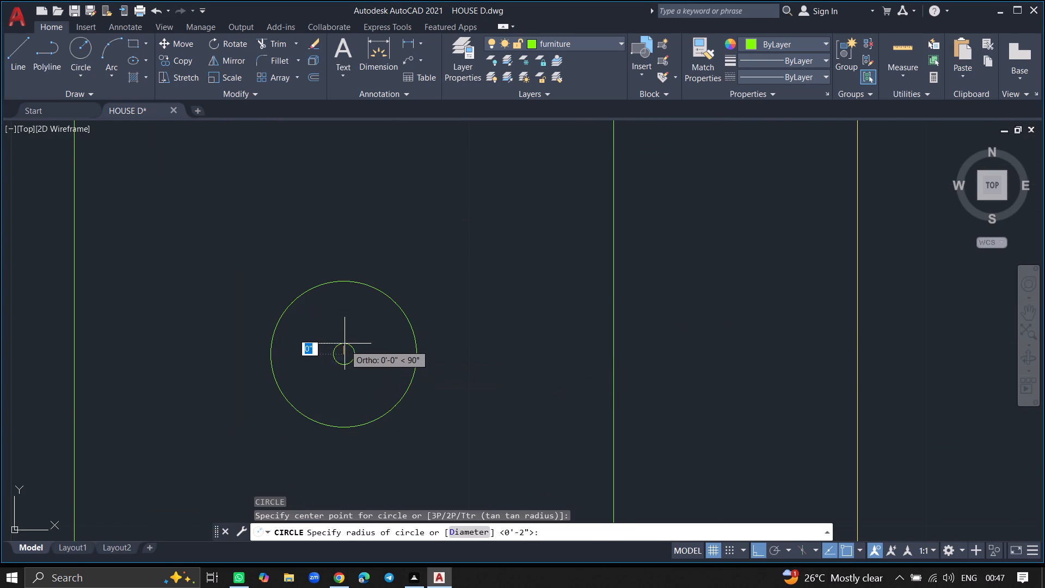
{"action": "left_click", "coordinate": [345, 337]}
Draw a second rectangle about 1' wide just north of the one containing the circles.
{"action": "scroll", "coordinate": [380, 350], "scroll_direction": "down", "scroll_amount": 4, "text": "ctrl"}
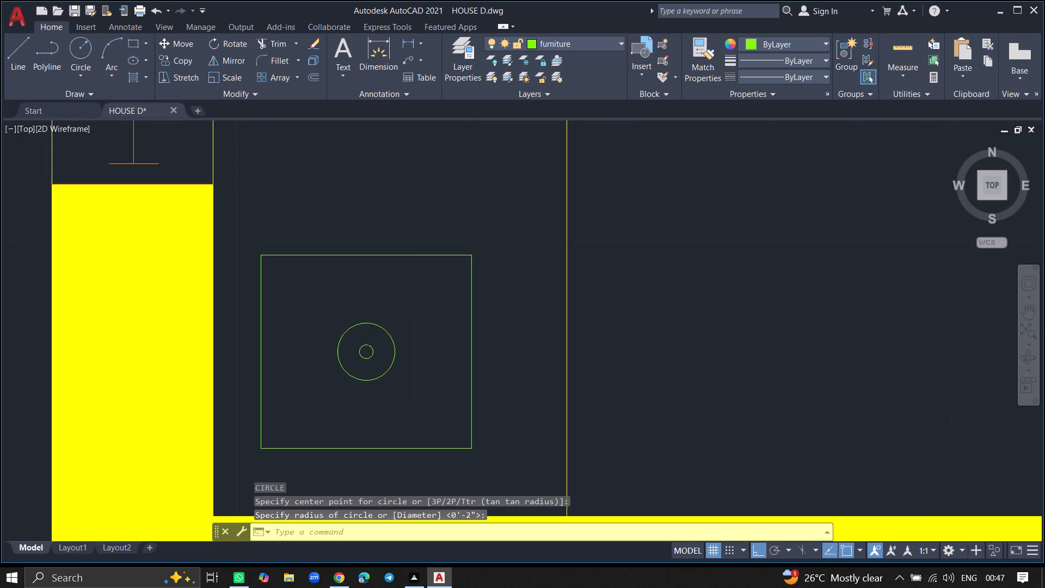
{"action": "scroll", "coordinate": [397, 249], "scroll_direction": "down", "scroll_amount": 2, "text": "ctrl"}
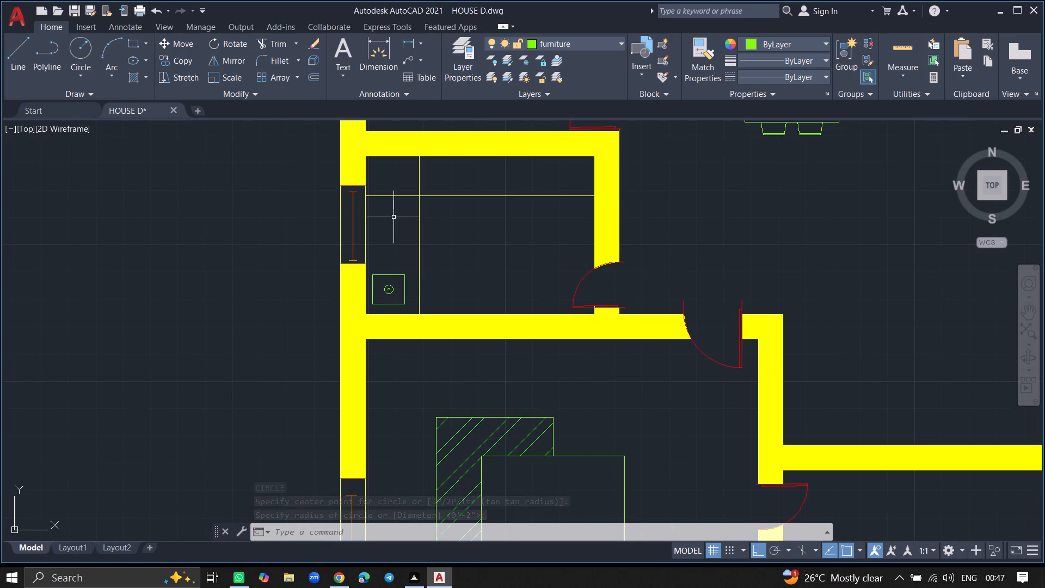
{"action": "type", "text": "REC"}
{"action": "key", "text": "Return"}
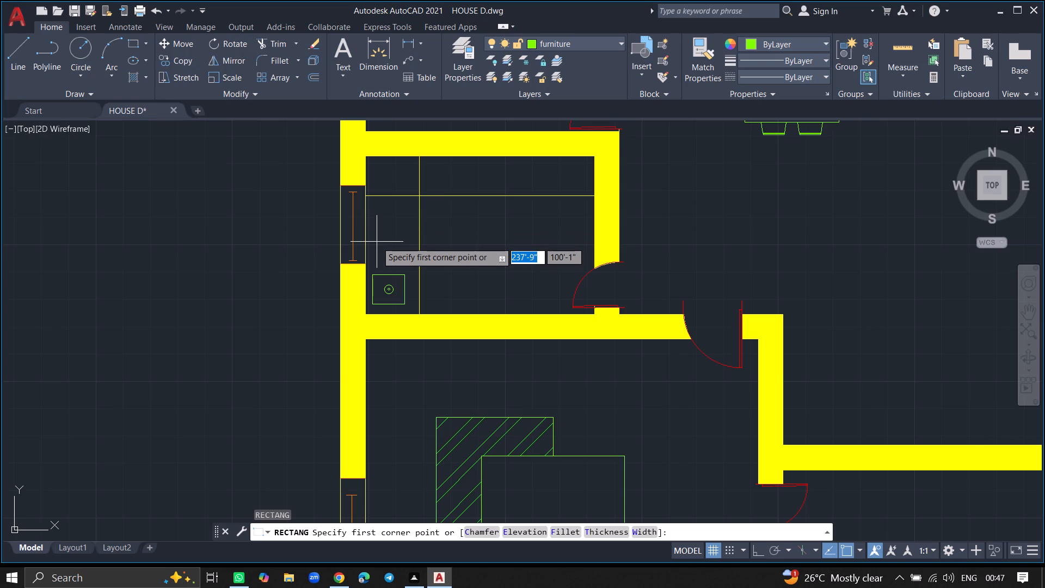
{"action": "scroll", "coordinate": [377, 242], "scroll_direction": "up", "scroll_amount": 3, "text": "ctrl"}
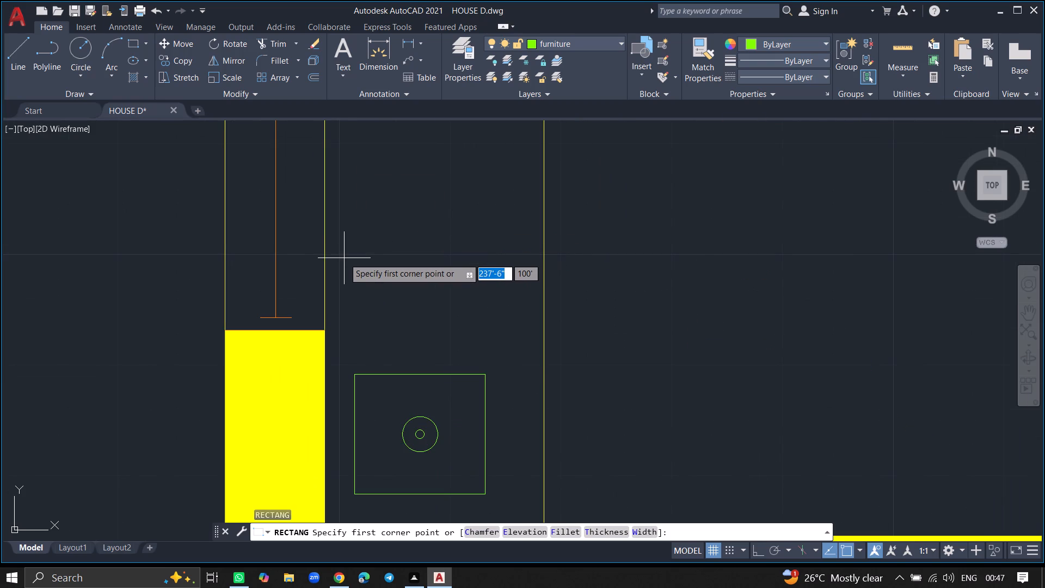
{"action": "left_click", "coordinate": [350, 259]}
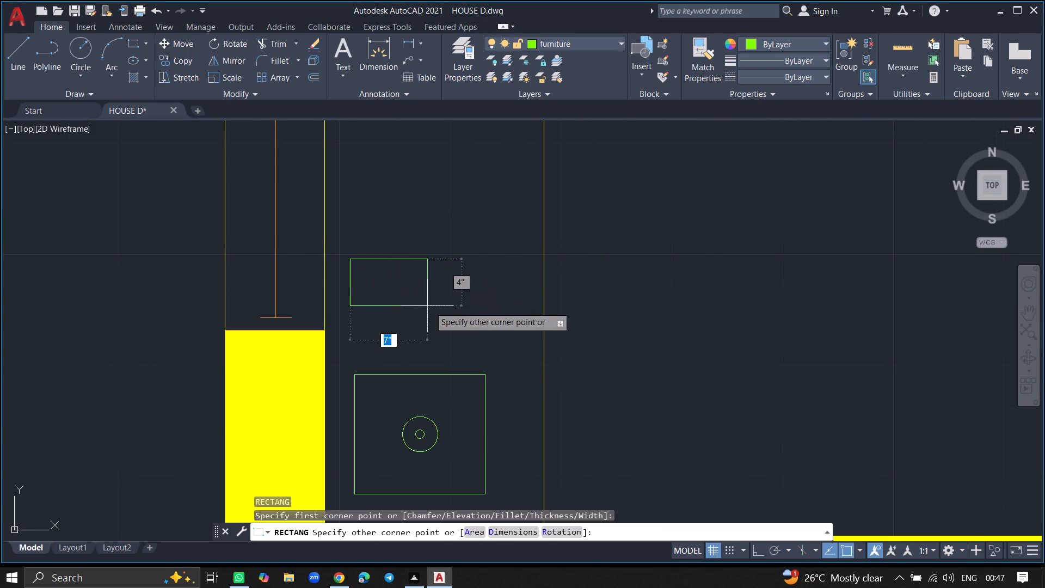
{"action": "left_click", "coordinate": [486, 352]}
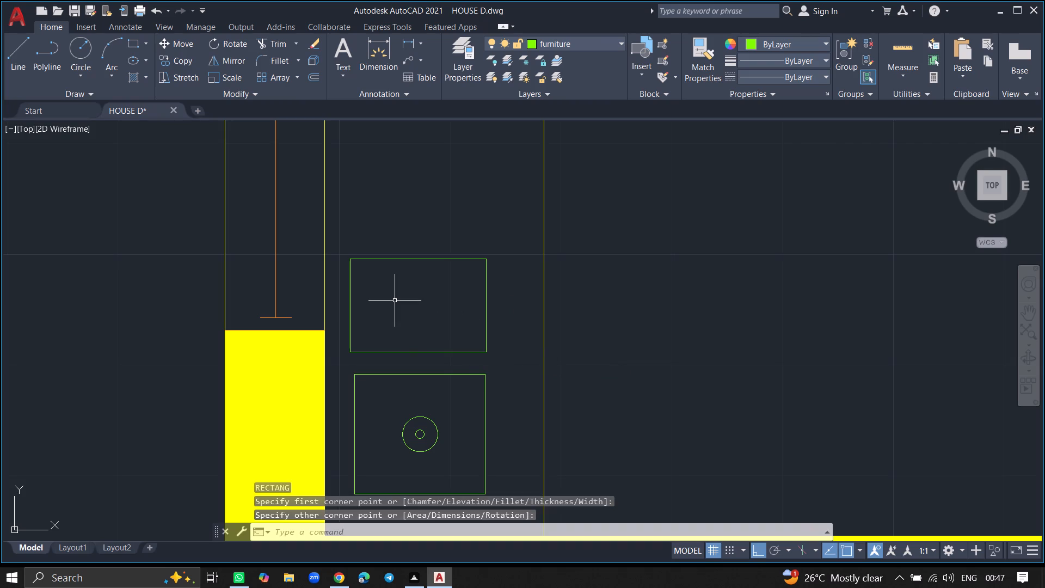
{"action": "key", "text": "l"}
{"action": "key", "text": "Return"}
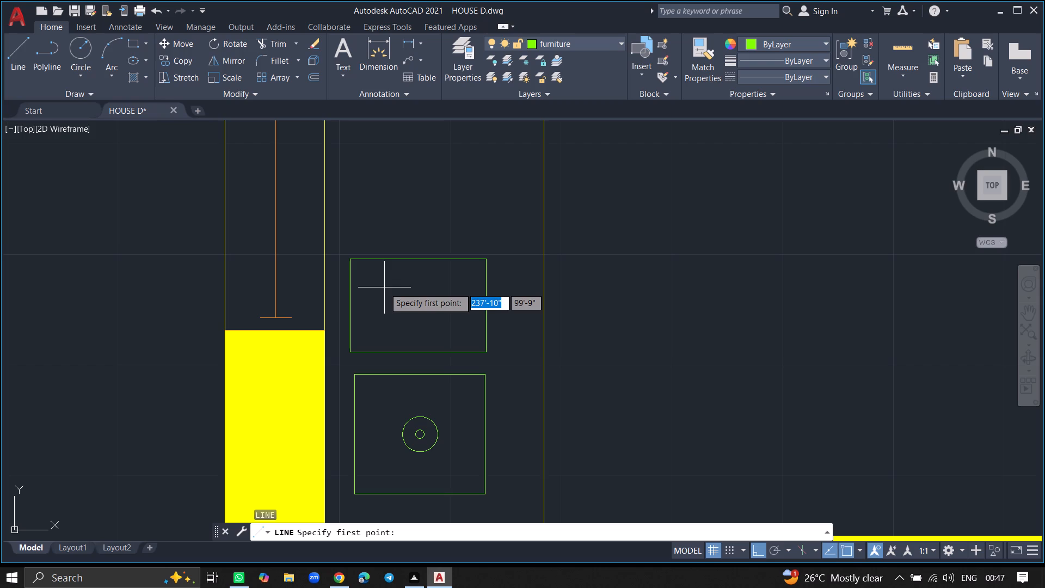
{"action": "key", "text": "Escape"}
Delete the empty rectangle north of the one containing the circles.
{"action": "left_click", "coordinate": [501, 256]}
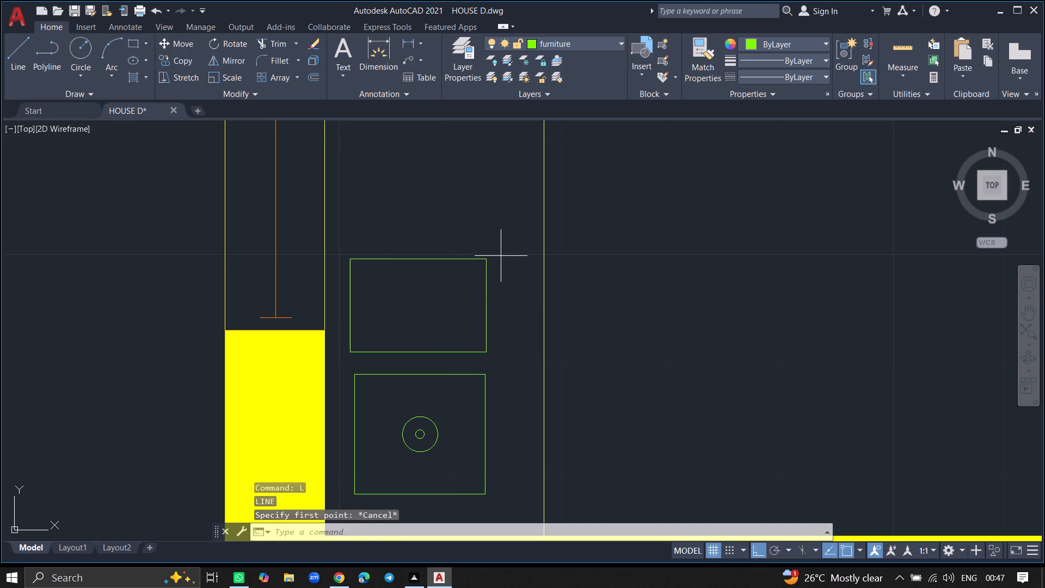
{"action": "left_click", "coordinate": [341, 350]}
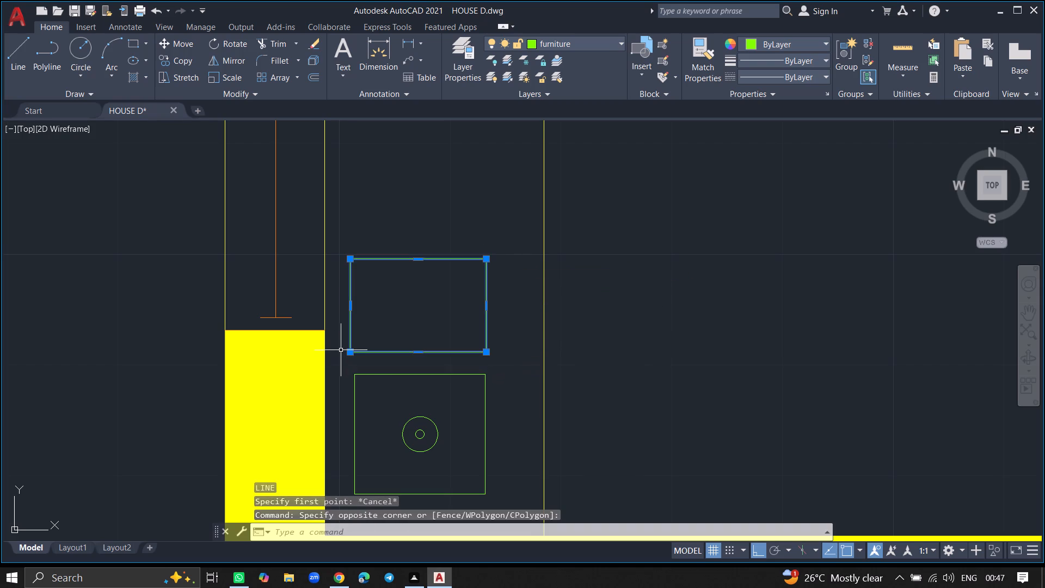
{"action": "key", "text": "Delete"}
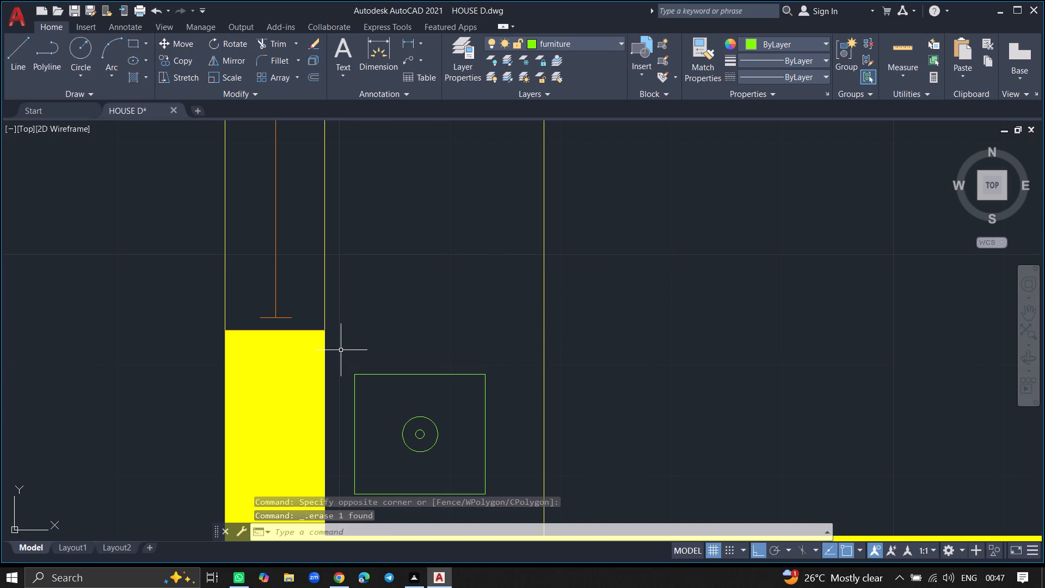
Draw a rectangle about 1' wide and 9" high just north of the one containing the circles, with their west sides nearly aligned.
{"action": "type", "text": "REC"}
{"action": "key", "text": "Return"}
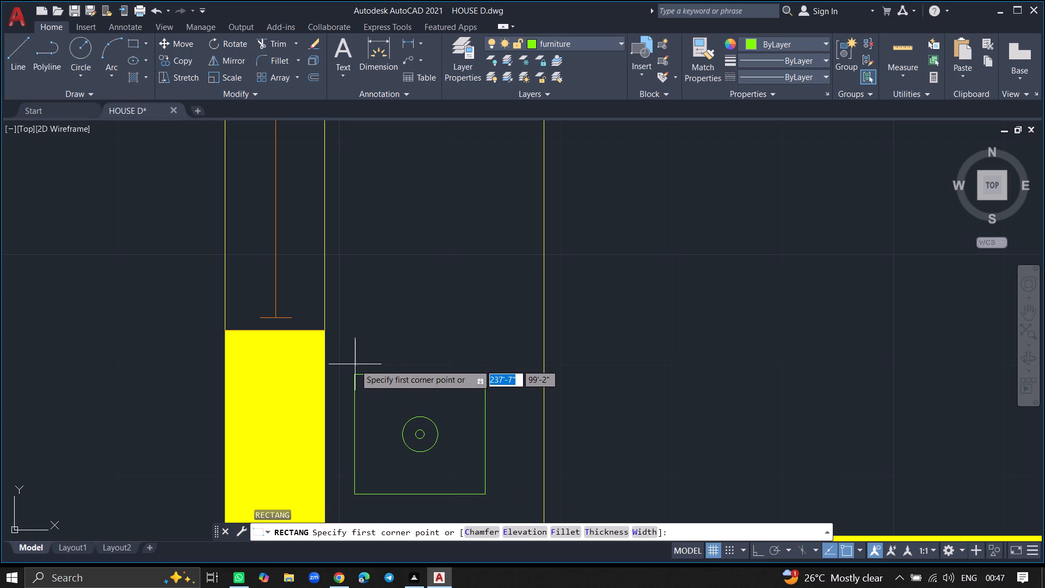
{"action": "left_click", "coordinate": [355, 364]}
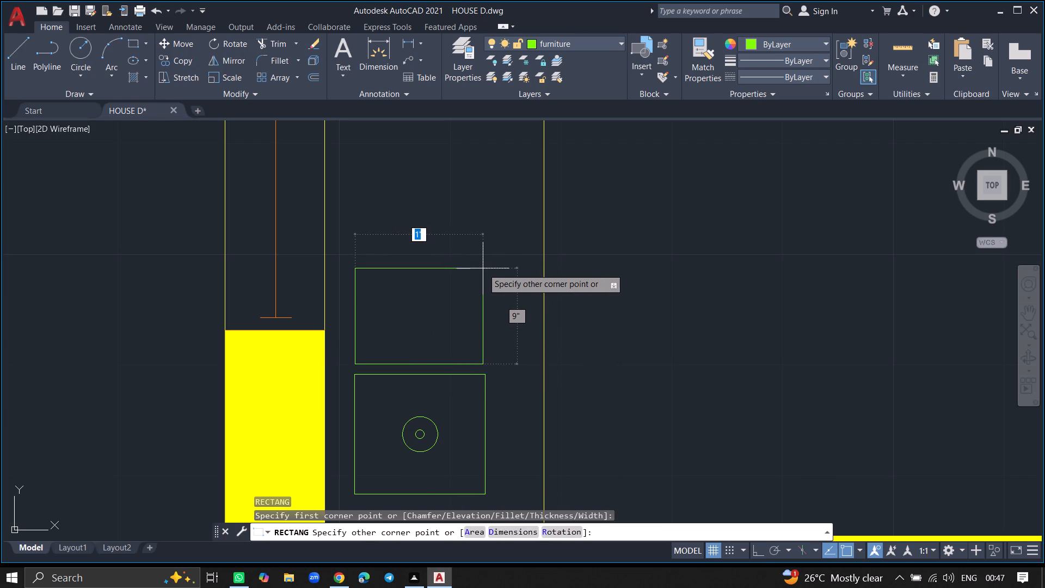
{"action": "left_click", "coordinate": [483, 268]}
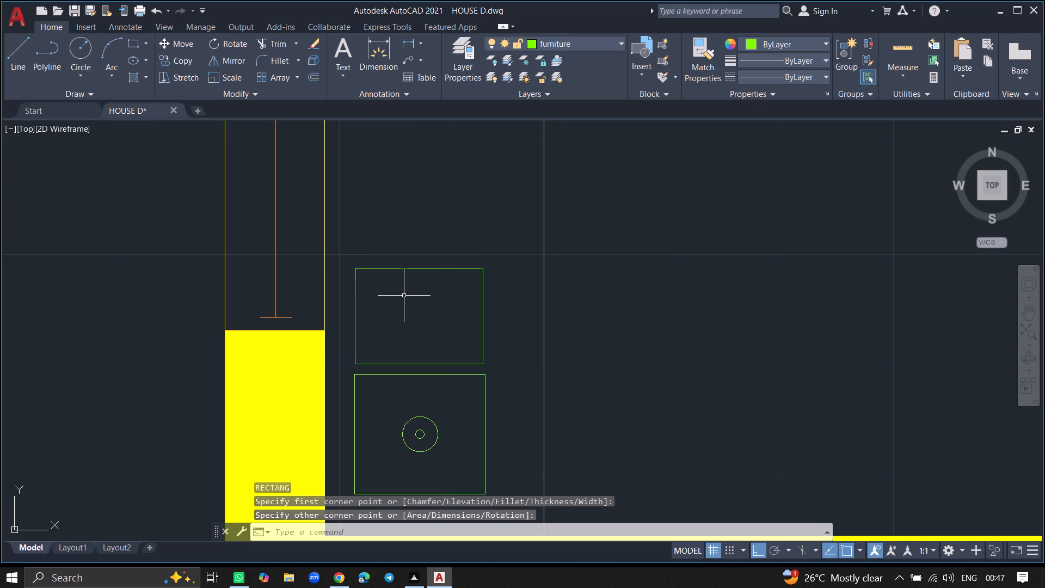
Draw a vertical line through the new rectangle from its north edge's midpoint to its south edge's midpoint.
{"action": "key", "text": "l"}
{"action": "key", "text": "Return"}
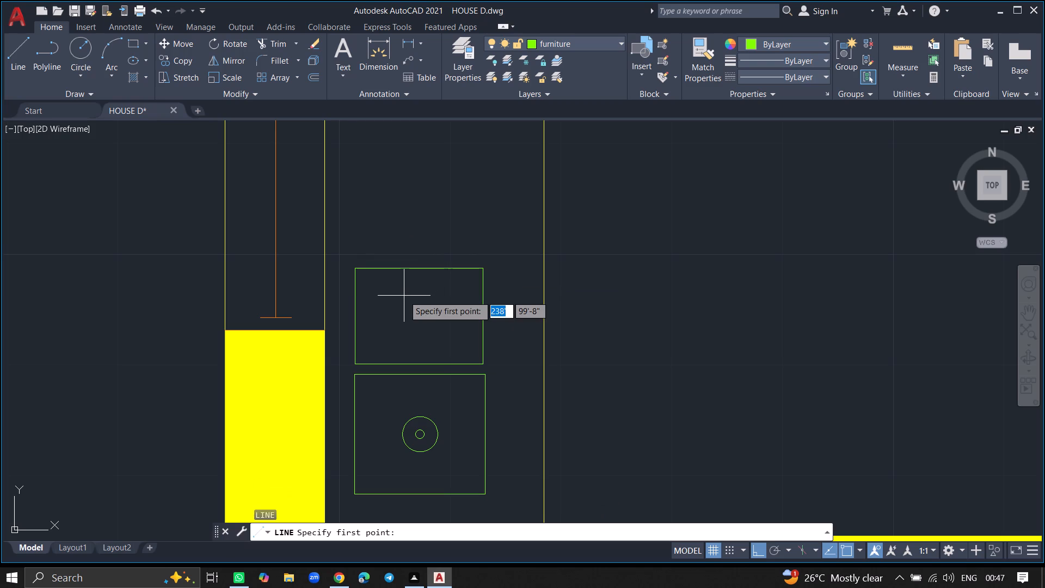
{"action": "left_click", "coordinate": [420, 271]}
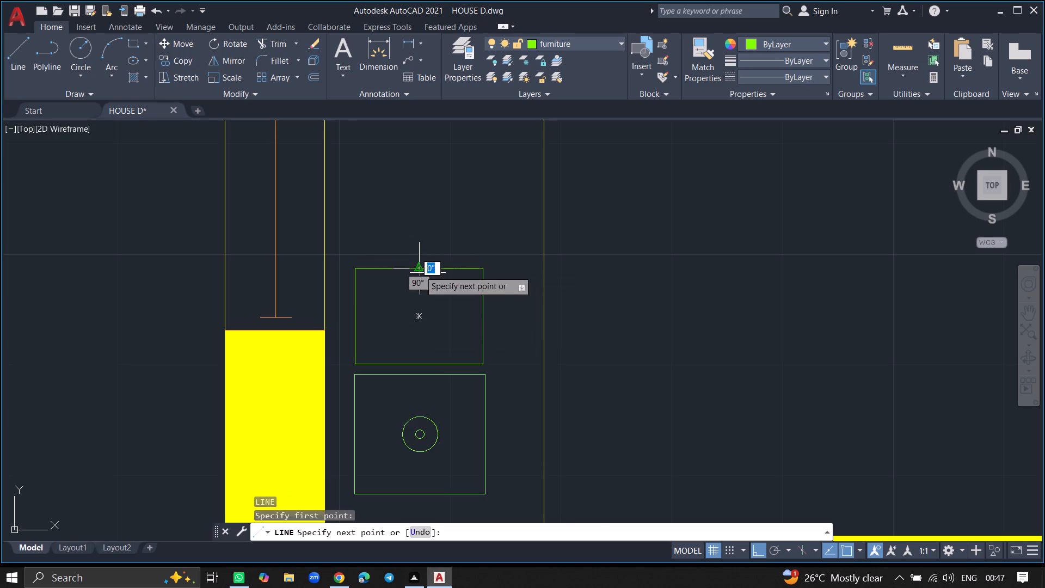
{"action": "left_click", "coordinate": [421, 362]}
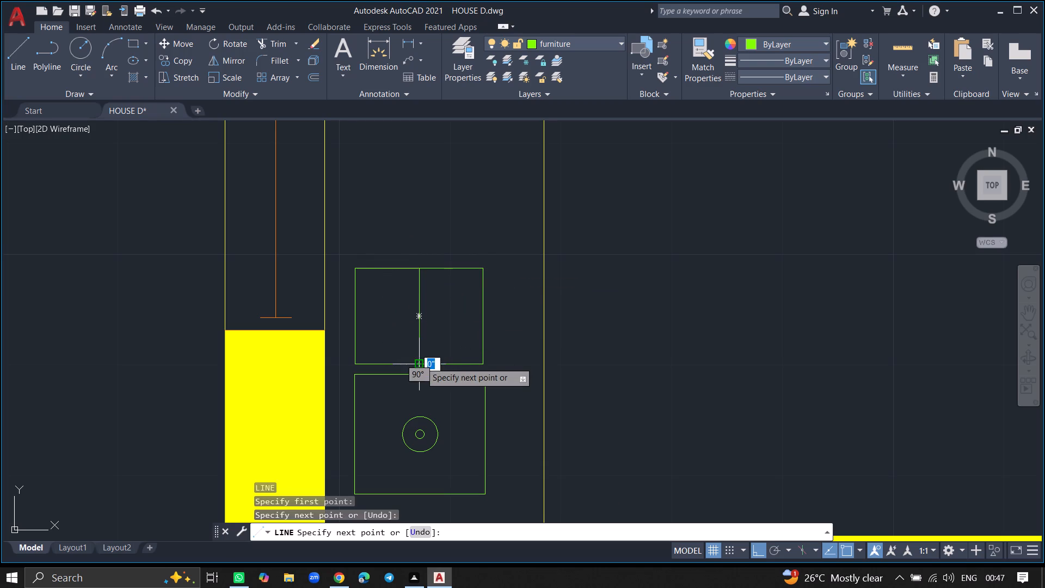
{"action": "key", "text": "Return"}
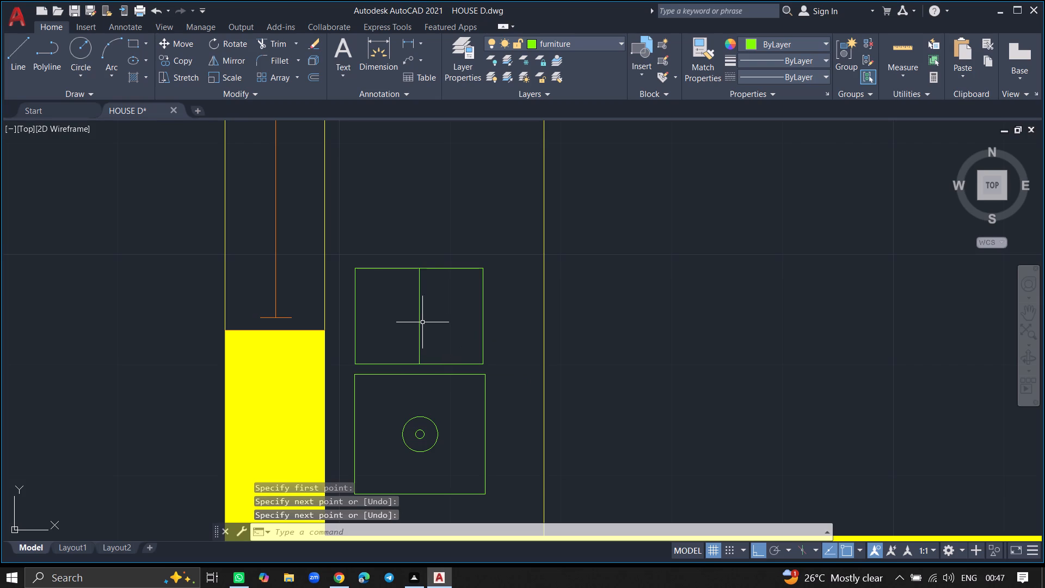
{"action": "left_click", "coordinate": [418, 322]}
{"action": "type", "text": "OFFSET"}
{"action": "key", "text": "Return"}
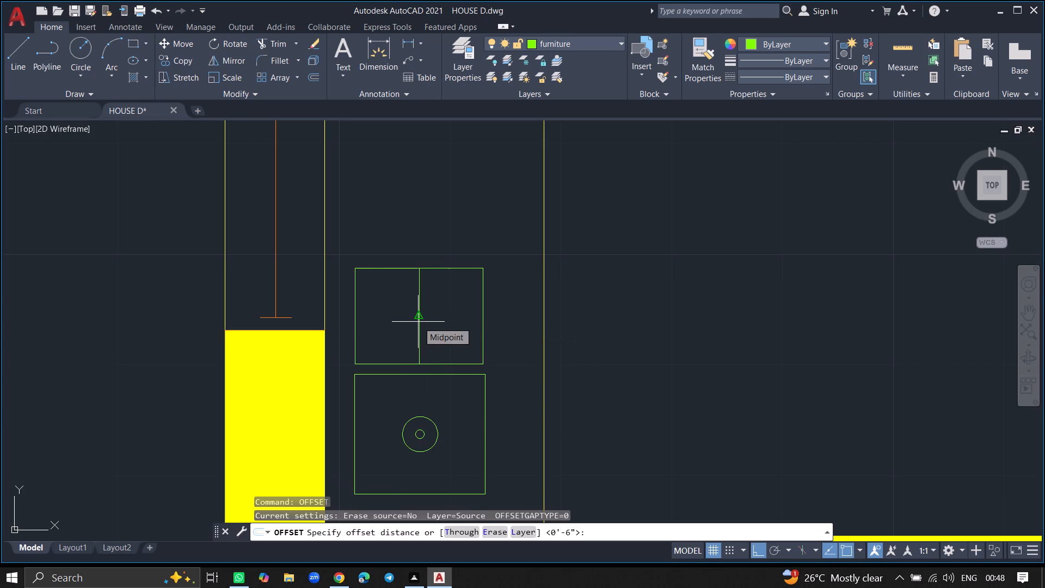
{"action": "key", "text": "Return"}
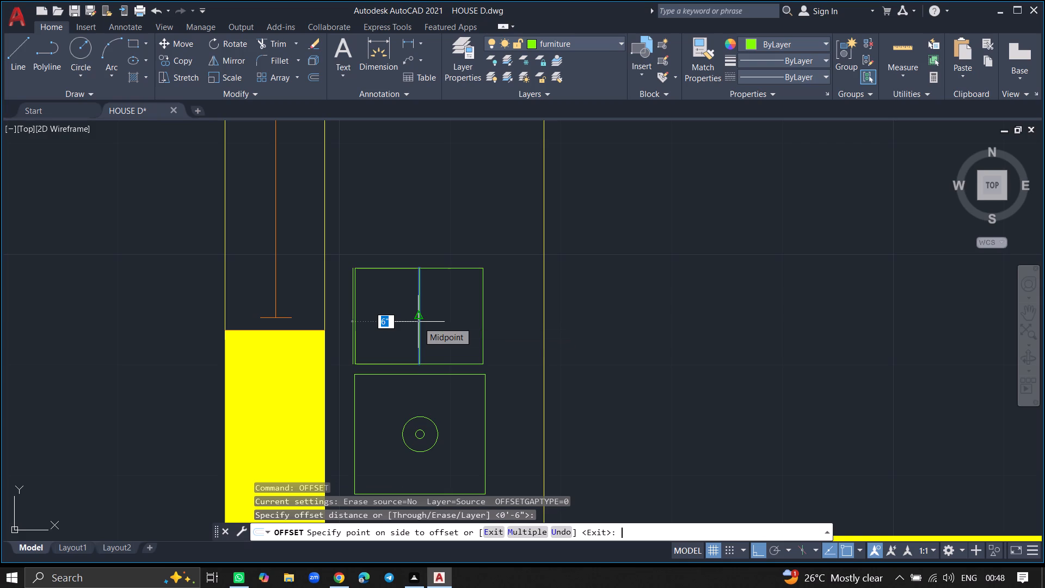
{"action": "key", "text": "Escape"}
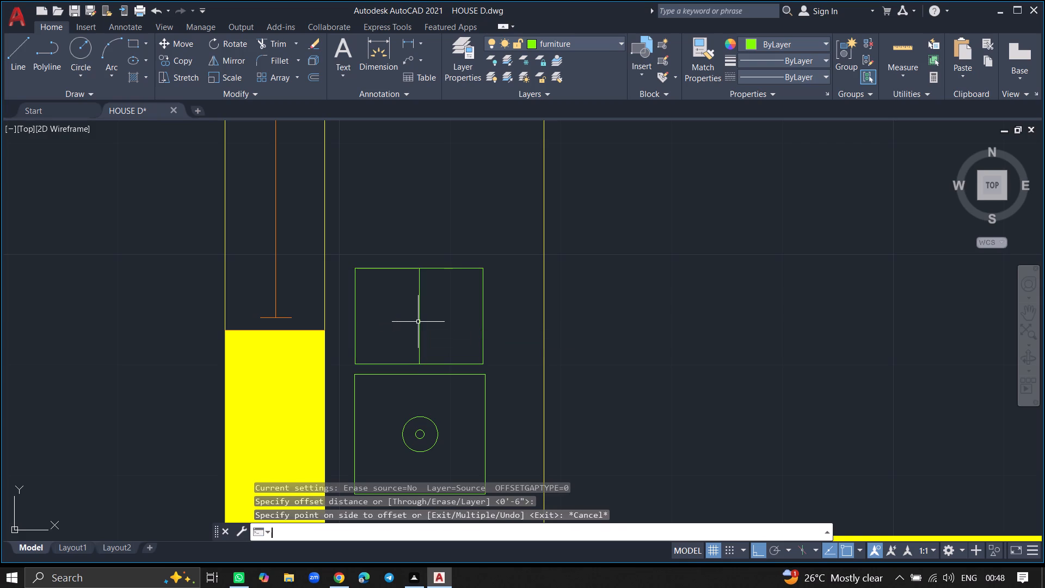
Offset the rectangle's vertical centre line westward in successive 1" steps, making five parallel lines up to near the west edge.
{"action": "type", "text": "OFFSET"}
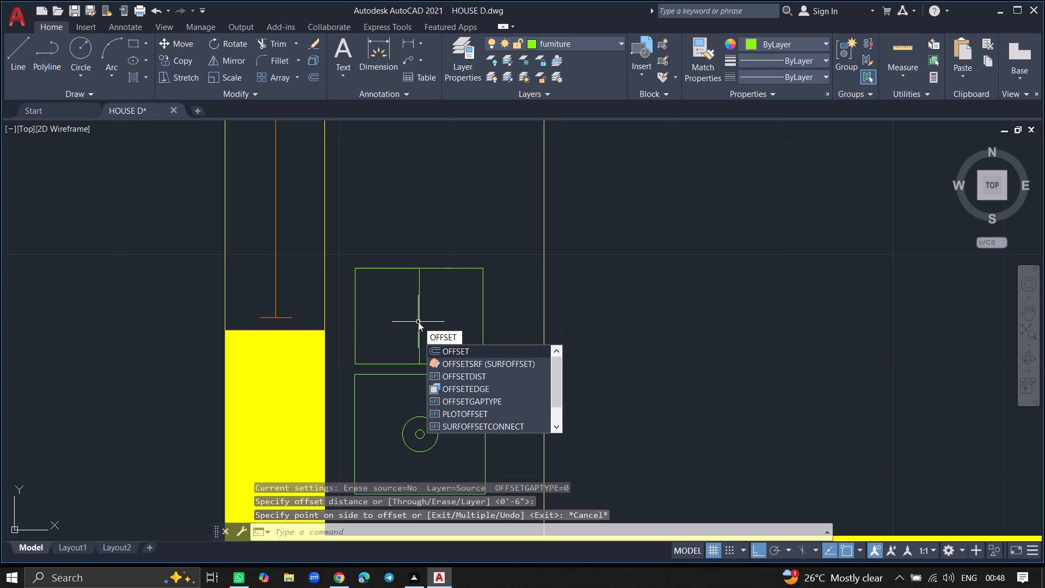
{"action": "key", "text": "Return"}
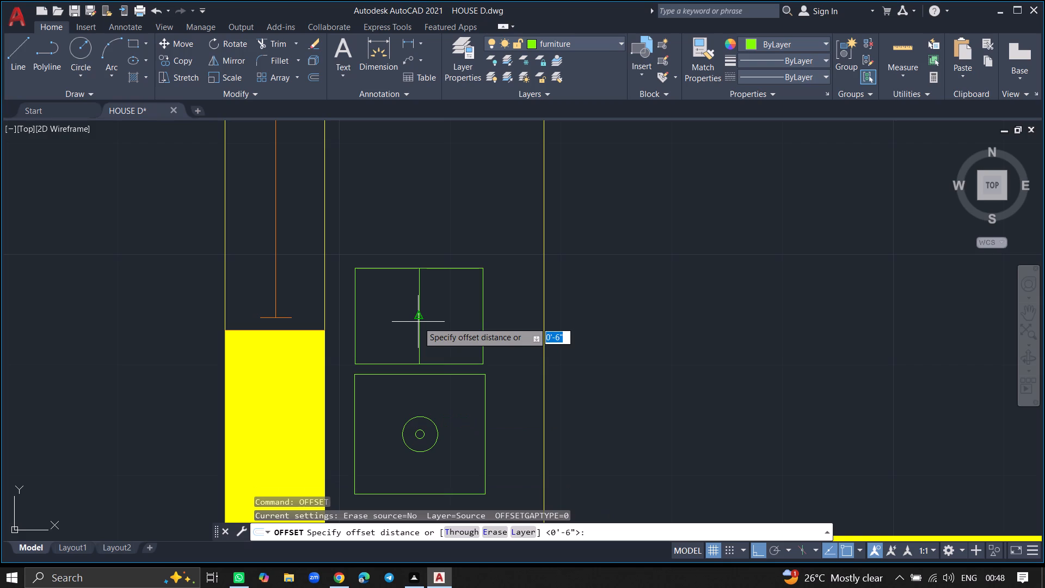
{"action": "key", "text": "1"}
{"action": "key", "text": "shift+quotedbl"}
{"action": "key", "text": "Return"}
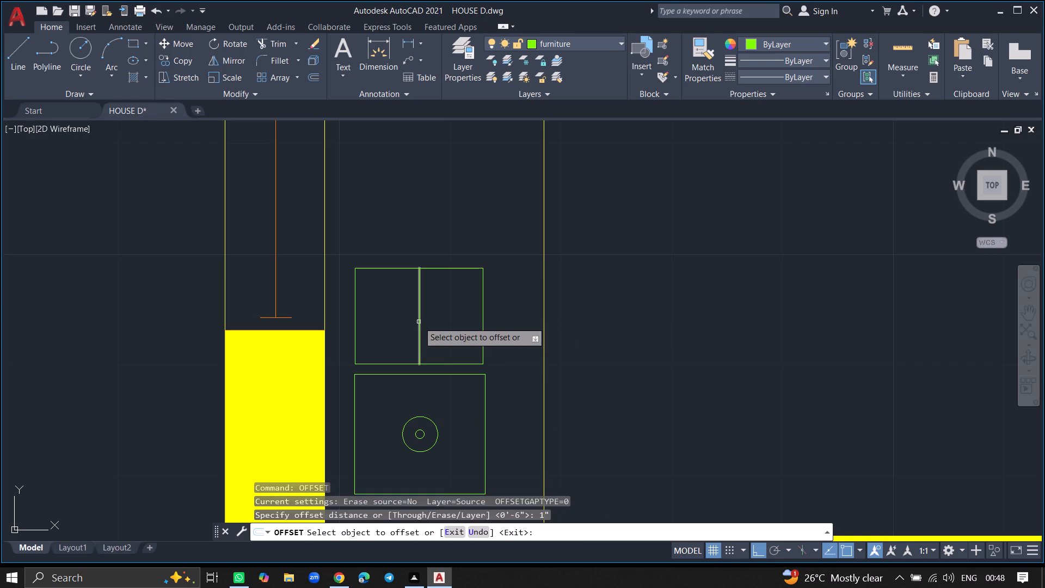
{"action": "left_click", "coordinate": [419, 321]}
{"action": "left_click", "coordinate": [409, 321]}
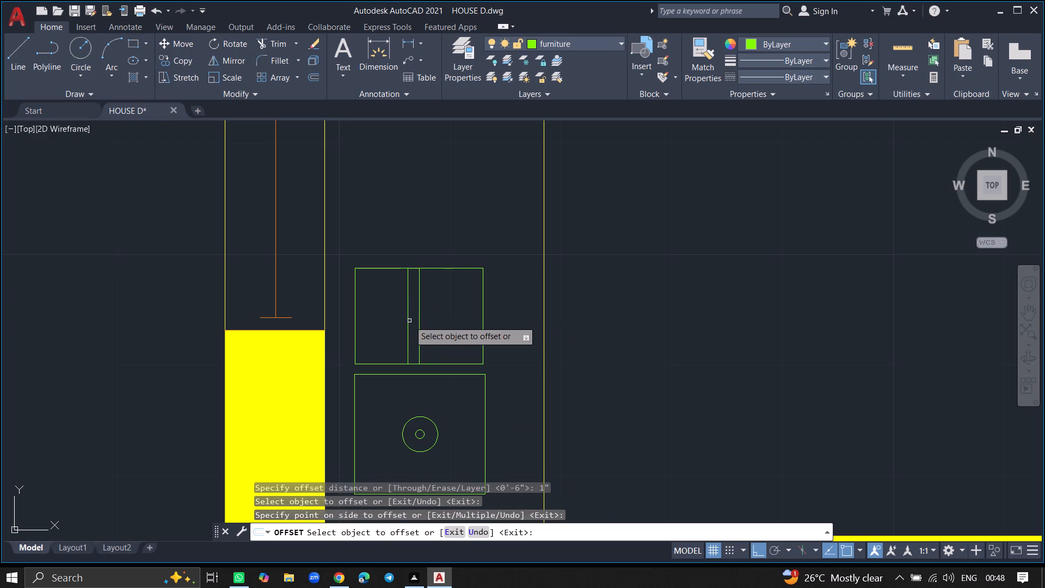
{"action": "left_click", "coordinate": [407, 320]}
{"action": "left_click", "coordinate": [395, 320]}
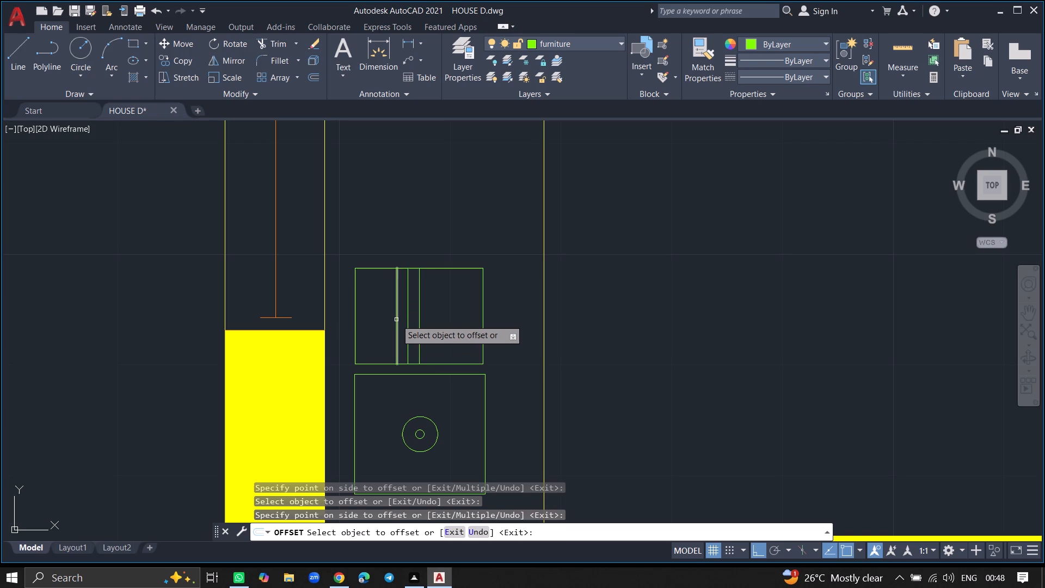
{"action": "left_click", "coordinate": [396, 320]}
{"action": "left_click", "coordinate": [371, 321]}
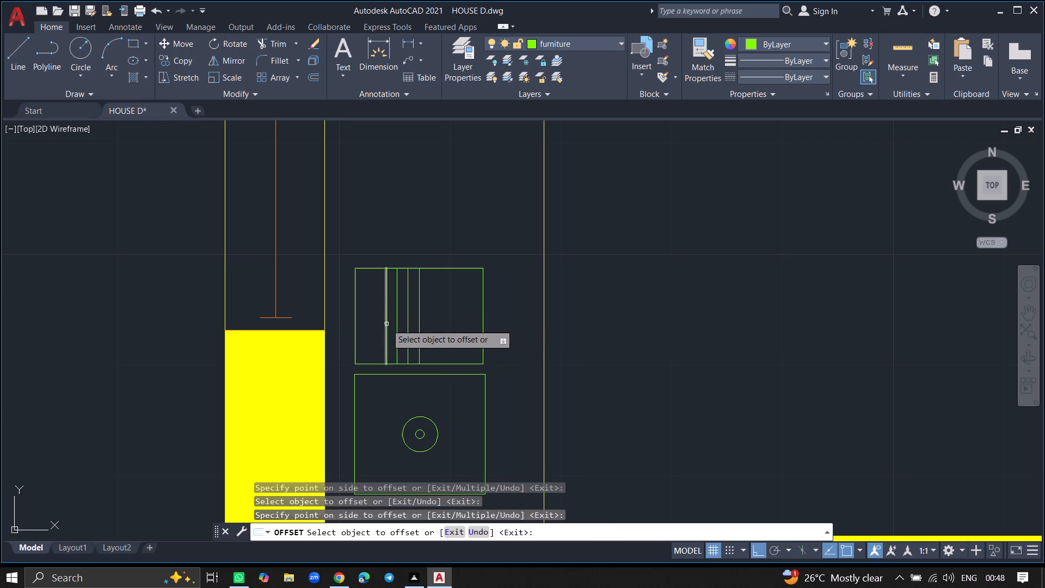
{"action": "left_click", "coordinate": [386, 324]}
{"action": "left_click", "coordinate": [376, 324]}
{"action": "left_click", "coordinate": [376, 324]}
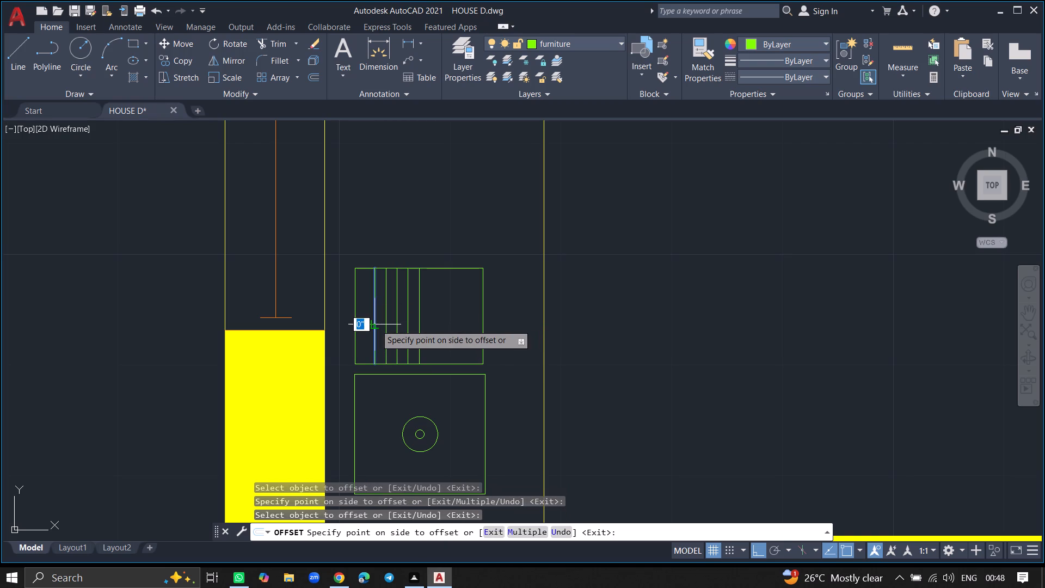
{"action": "left_click", "coordinate": [367, 324]}
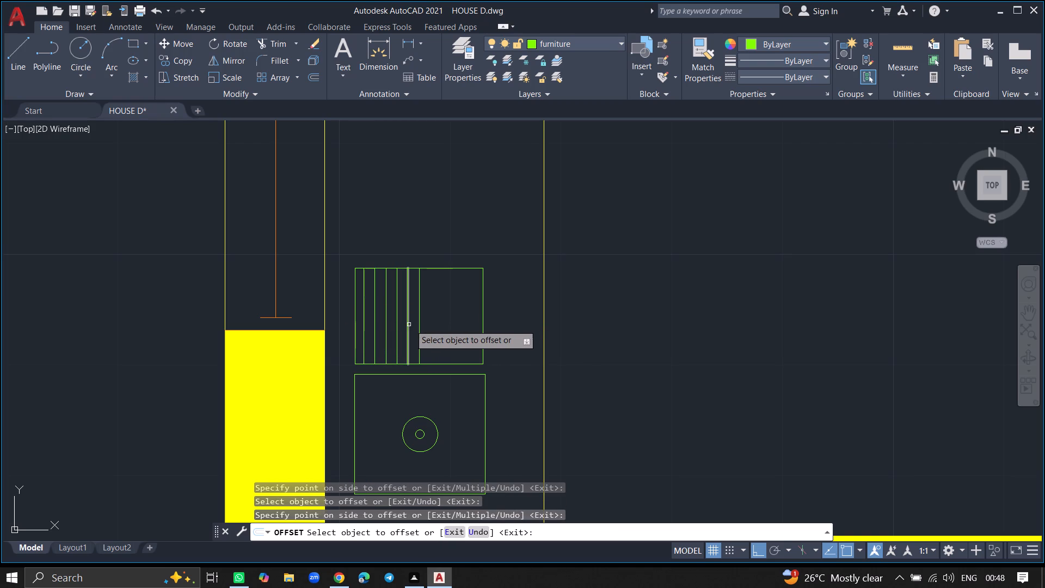
Offset the same centre line eastward in successive 1" steps, making five parallel lines up to near the east edge.
{"action": "left_click", "coordinate": [419, 324]}
{"action": "left_click", "coordinate": [440, 324]}
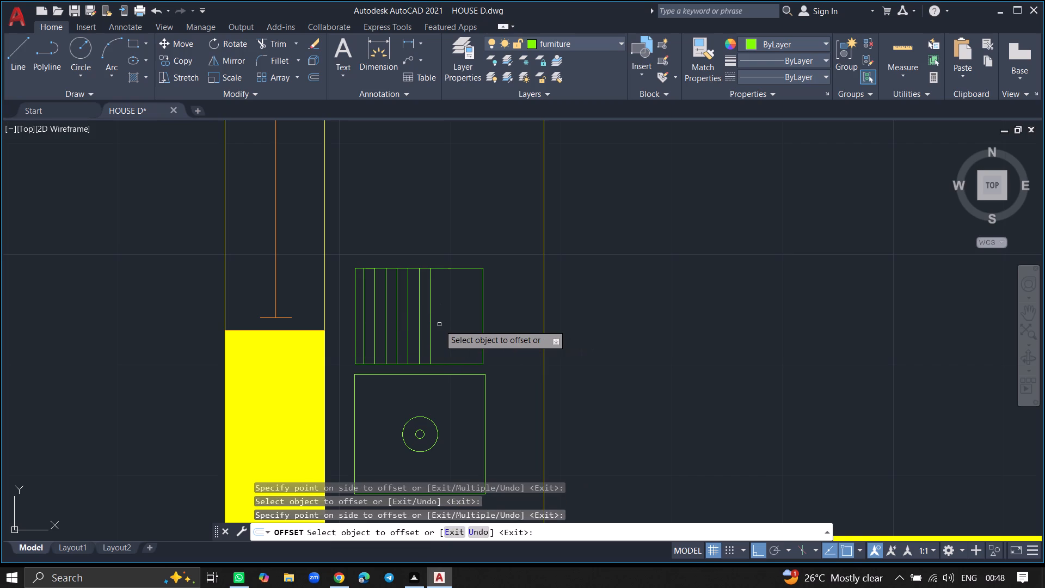
{"action": "left_click", "coordinate": [431, 324]}
{"action": "left_click", "coordinate": [456, 324]}
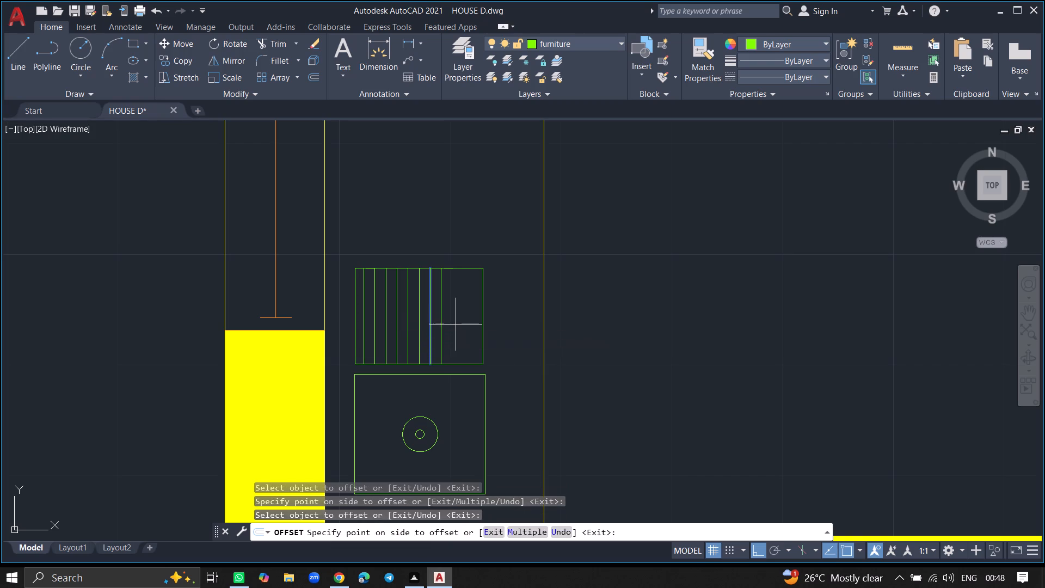
{"action": "left_click", "coordinate": [442, 325]}
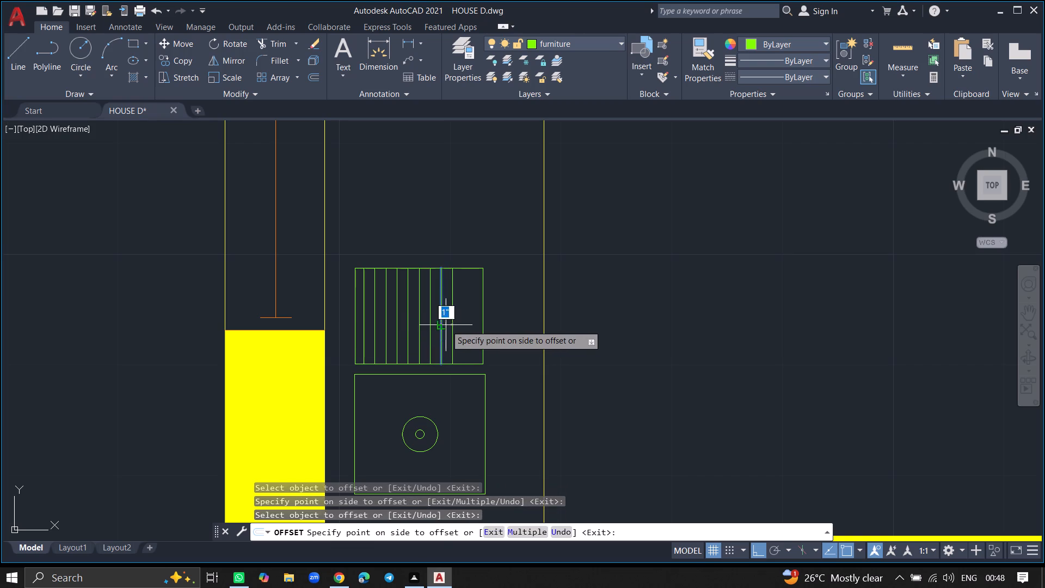
{"action": "left_click", "coordinate": [446, 325]}
{"action": "left_click", "coordinate": [454, 324]}
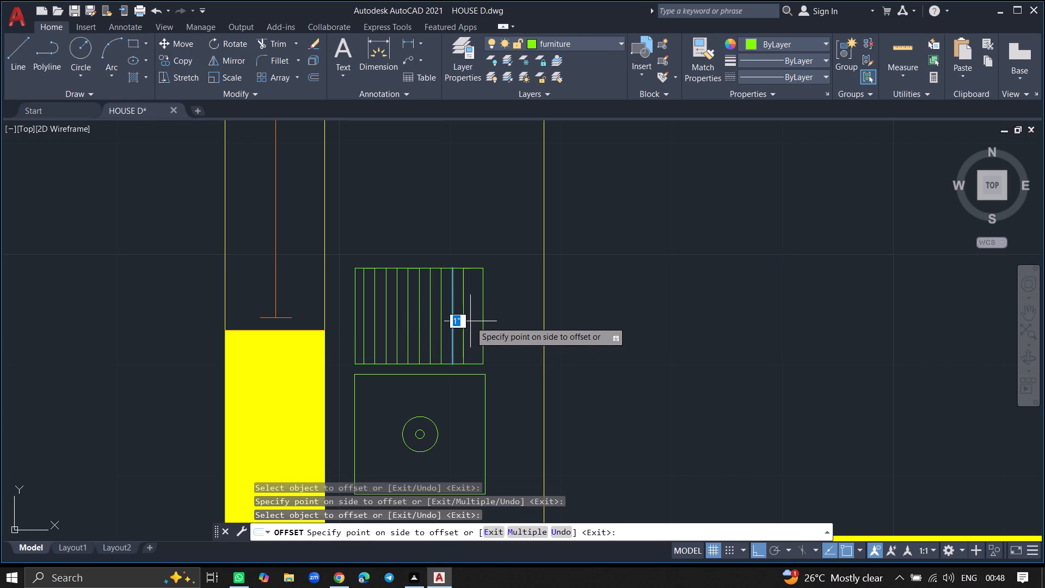
{"action": "left_click", "coordinate": [470, 321]}
{"action": "left_click", "coordinate": [463, 322]}
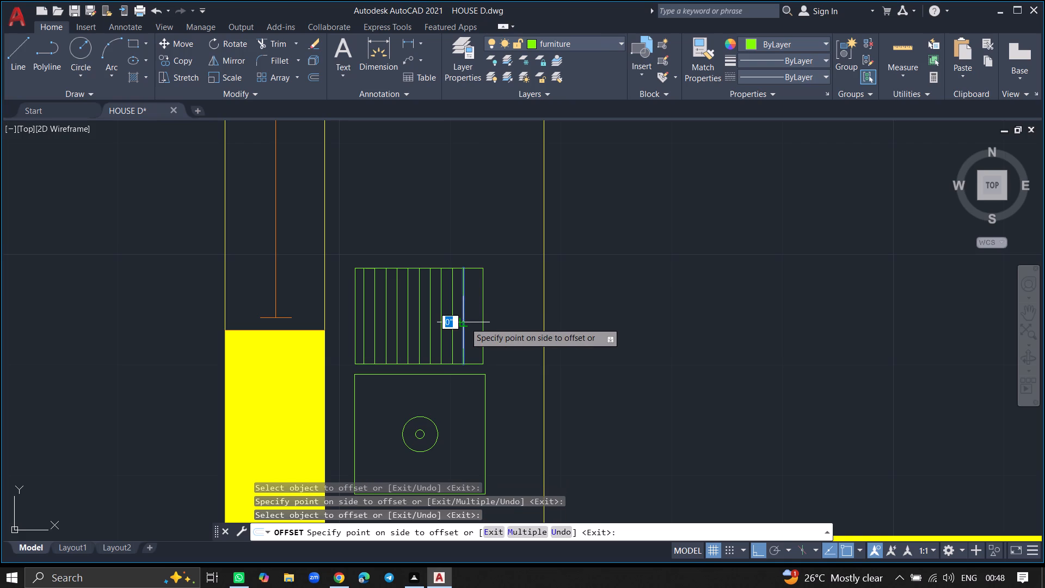
{"action": "left_click", "coordinate": [476, 322]}
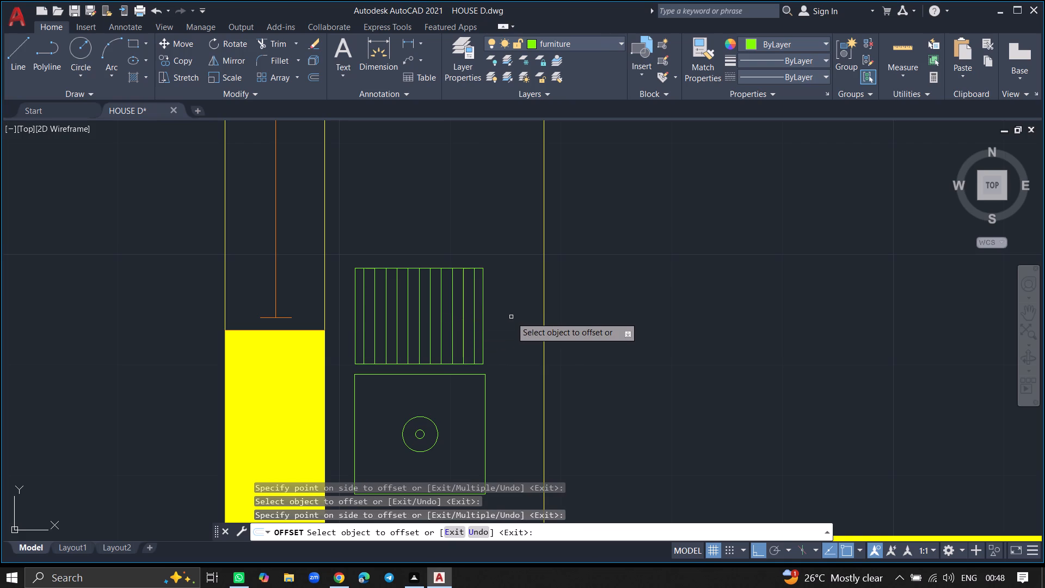
{"action": "key", "text": "Return"}
Draw a rectangle about 1'-2" wide and 10" high on the counter in the room's northwest corner.
{"action": "scroll", "coordinate": [433, 323], "scroll_direction": "up", "scroll_amount": 1, "text": "ctrl"}
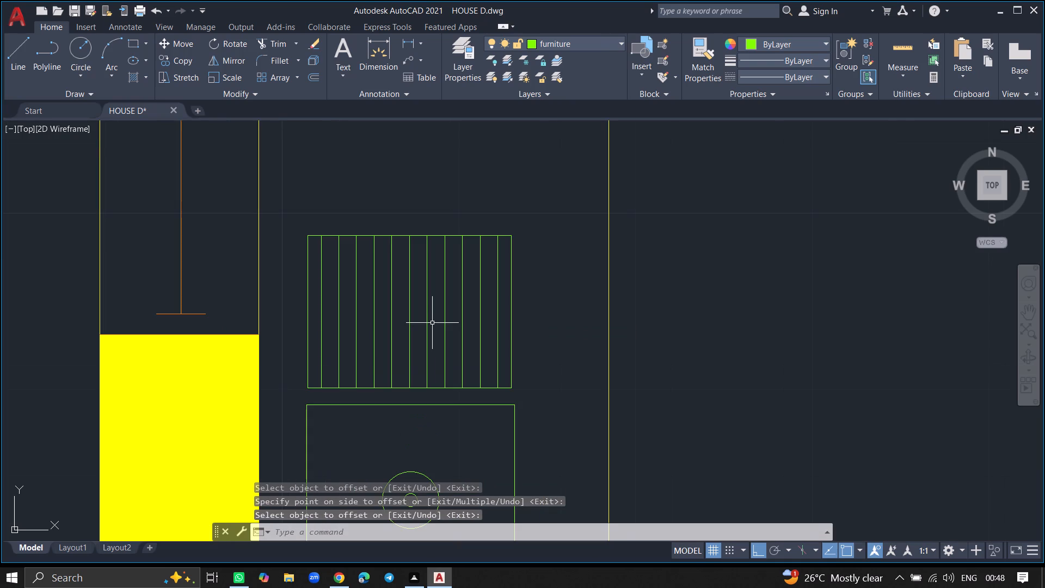
{"action": "scroll", "coordinate": [432, 323], "scroll_direction": "down", "scroll_amount": 7, "text": "ctrl"}
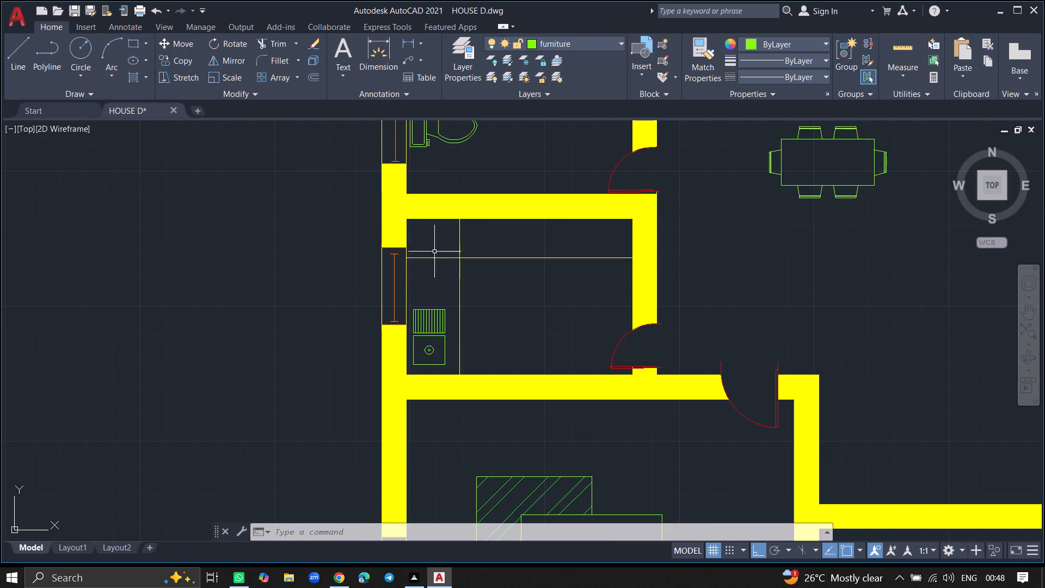
{"action": "scroll", "coordinate": [437, 236], "scroll_direction": "up", "scroll_amount": 4, "text": "ctrl"}
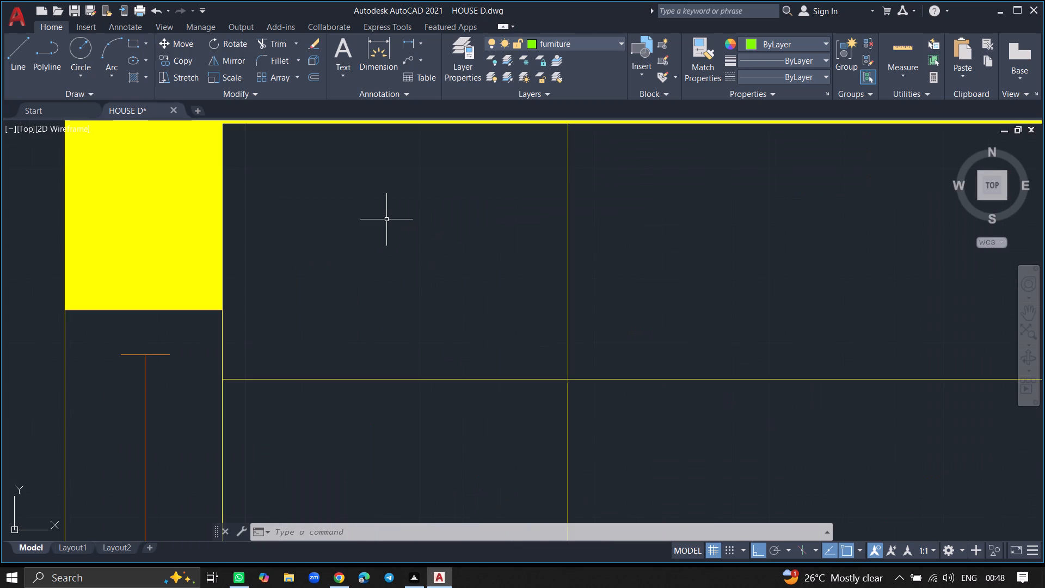
{"action": "type", "text": "REC"}
{"action": "key", "text": "Return"}
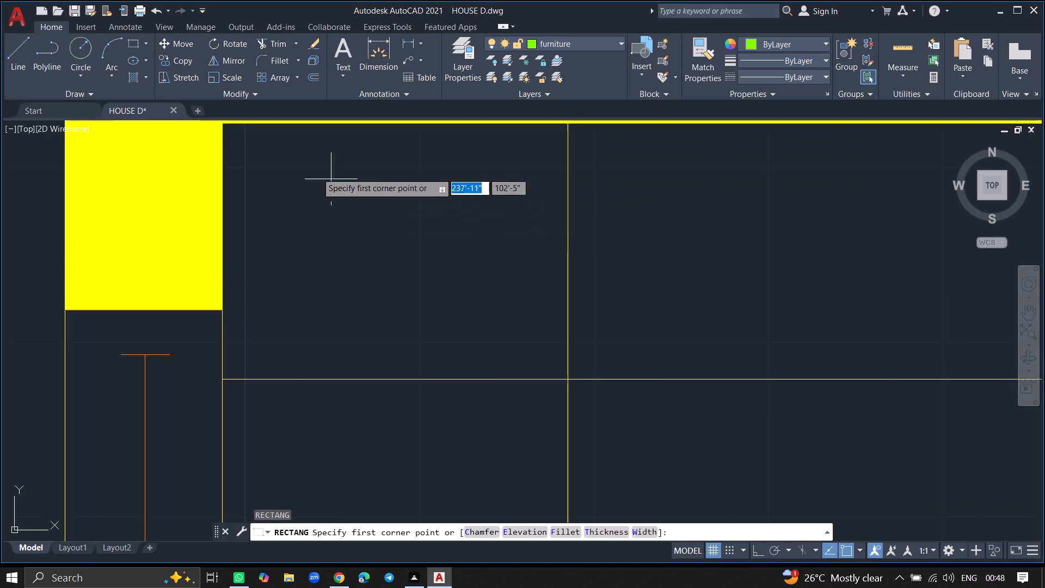
{"action": "left_click", "coordinate": [251, 161]}
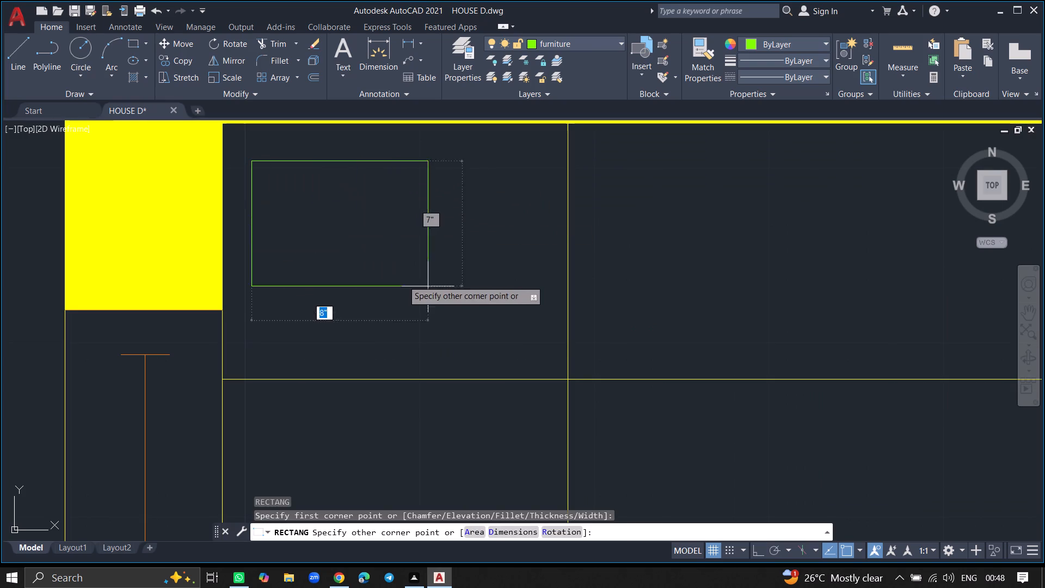
{"action": "left_click", "coordinate": [489, 344]}
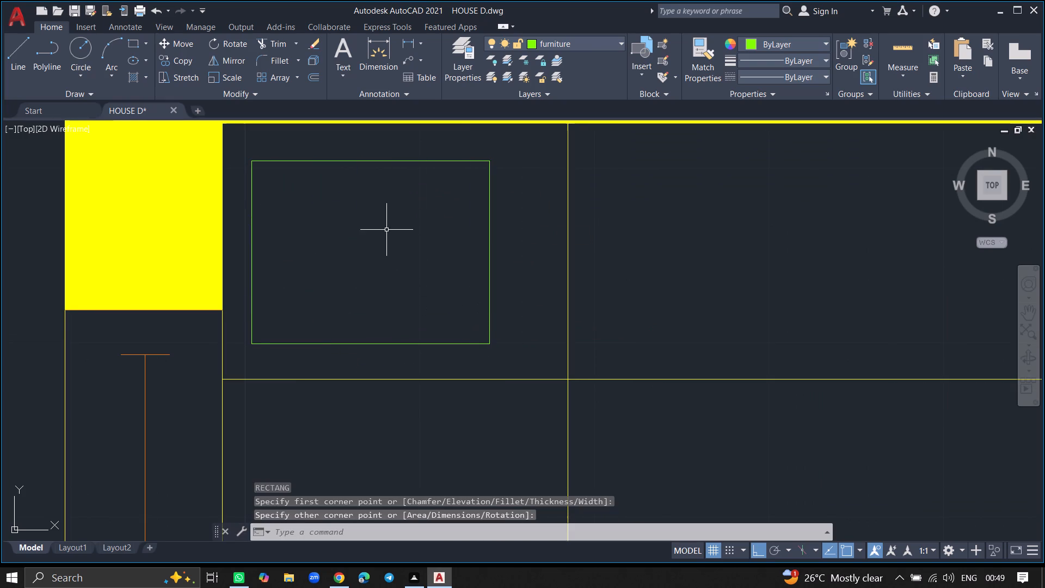
Draw a narrow rectangle about 5" wide and 11" high on the north counter, east of the corner rectangle.
{"action": "type", "text": "REC"}
{"action": "key", "text": "Return"}
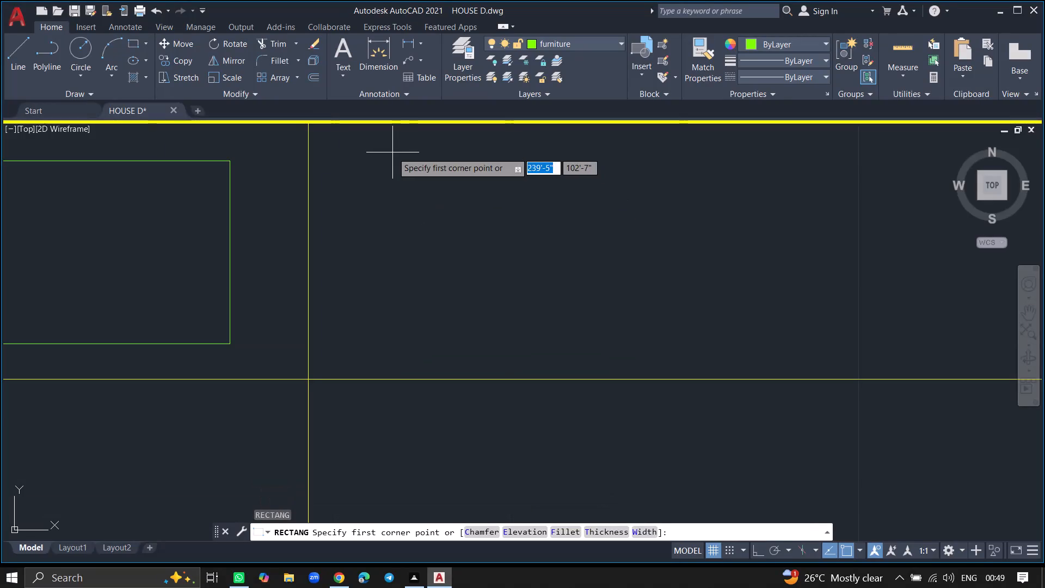
{"action": "left_click", "coordinate": [392, 152]}
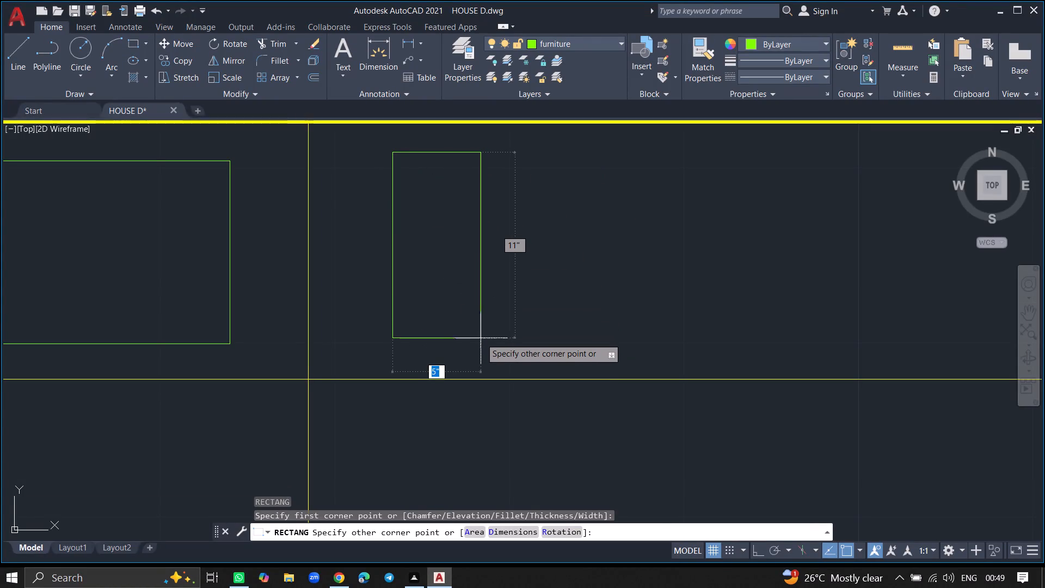
{"action": "left_click", "coordinate": [481, 340]}
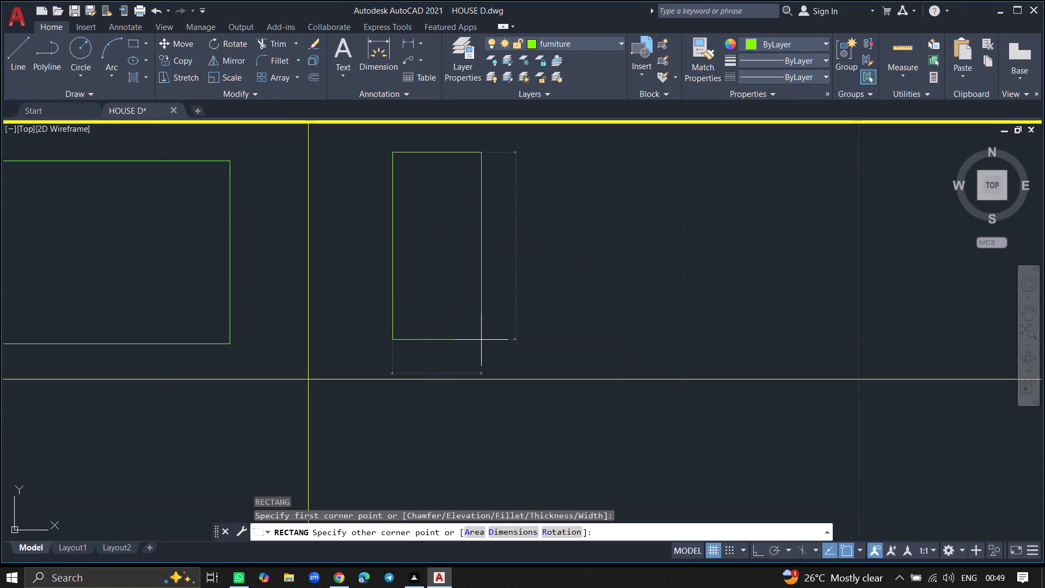
Fillet the two south corners of the narrow rectangle on the north counter with a 2" radius.
{"action": "key", "text": "f"}
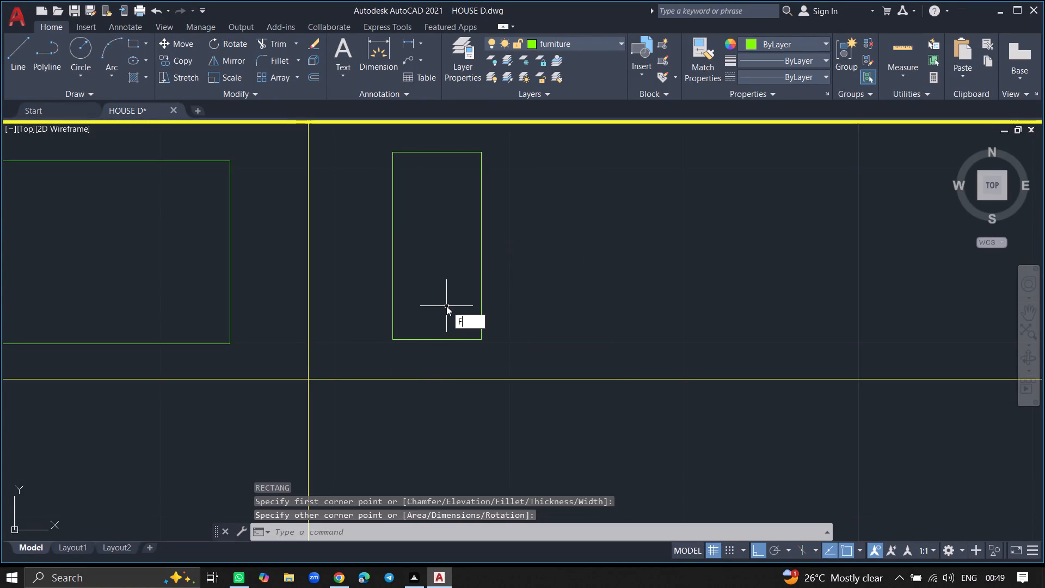
{"action": "key", "text": "Return"}
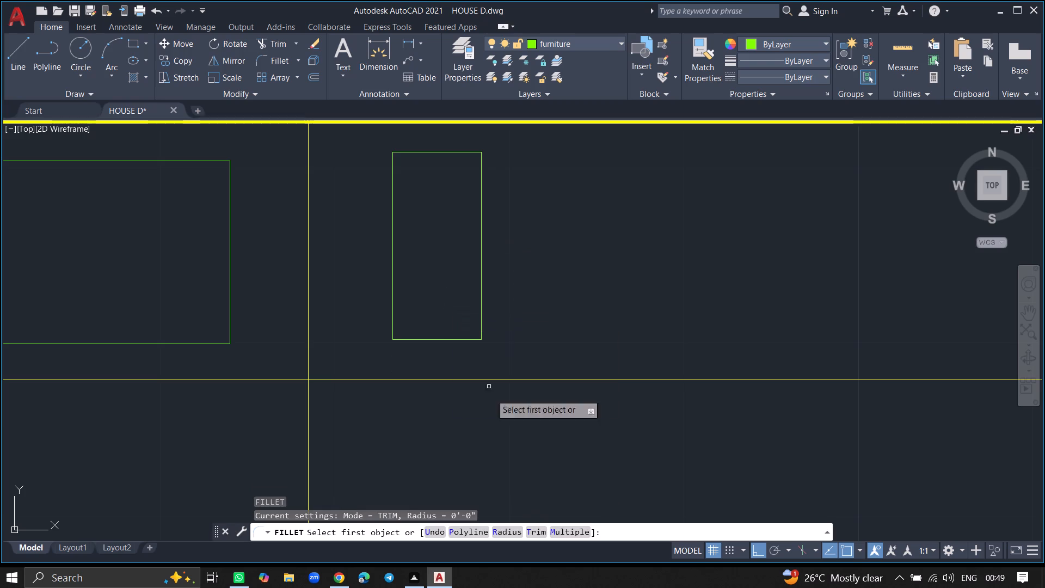
{"action": "left_click", "coordinate": [508, 532]}
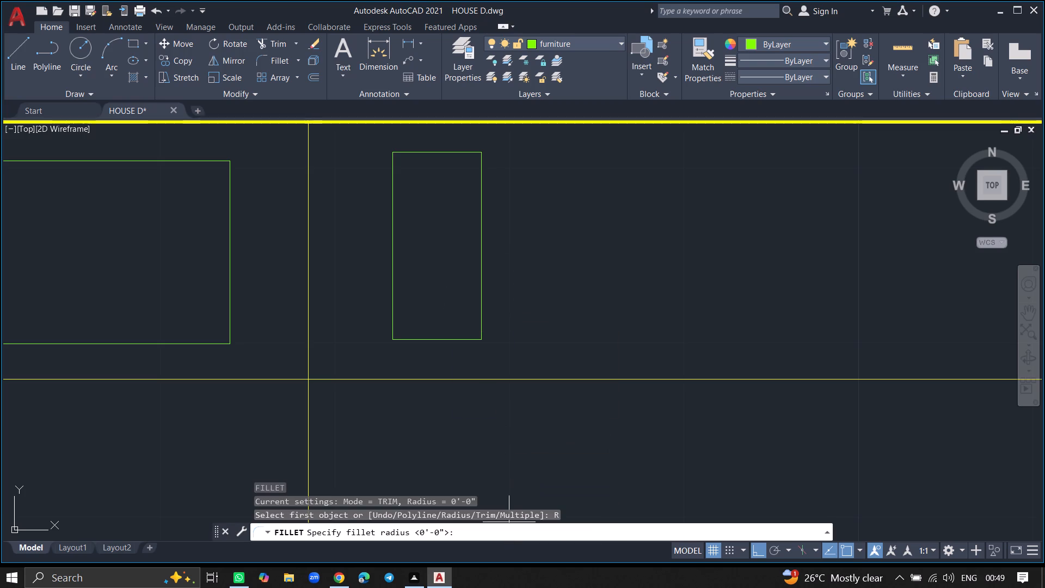
{"action": "key", "text": "2"}
{"action": "key", "text": "shift+quotedbl"}
{"action": "key", "text": "Return"}
{"action": "left_click", "coordinate": [407, 338]}
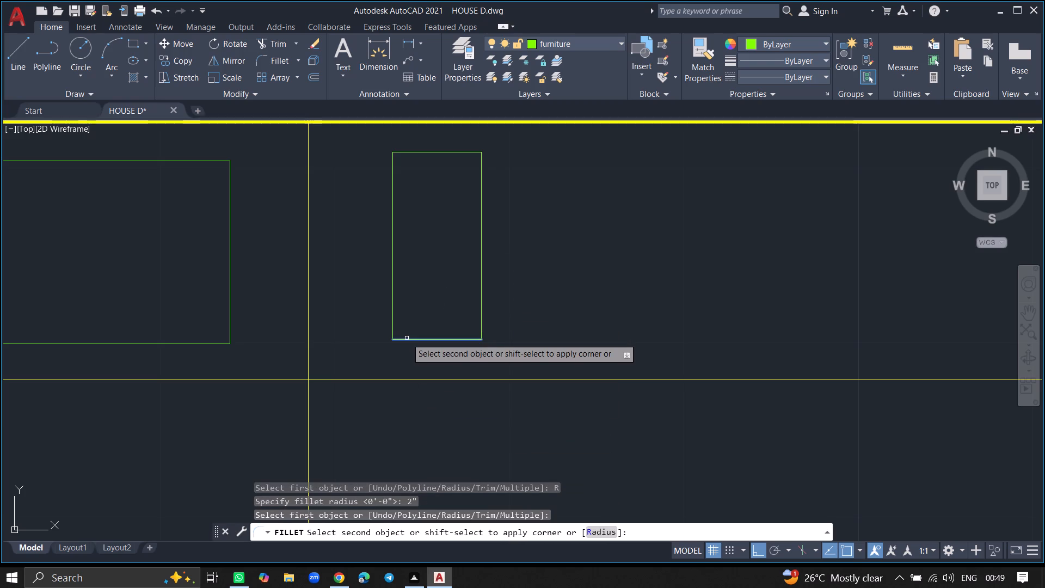
{"action": "left_click", "coordinate": [392, 323]}
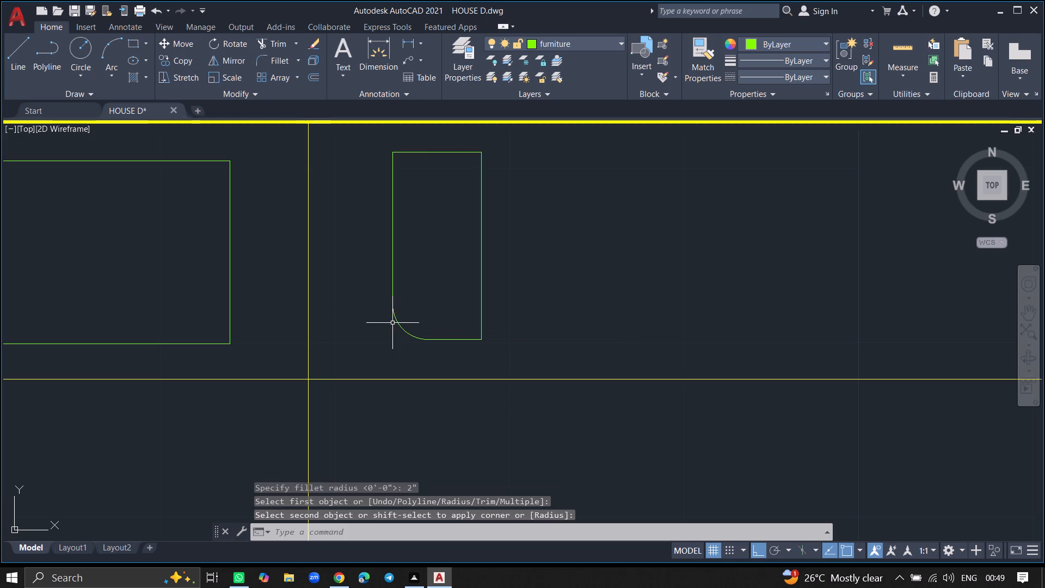
{"action": "key", "text": "space"}
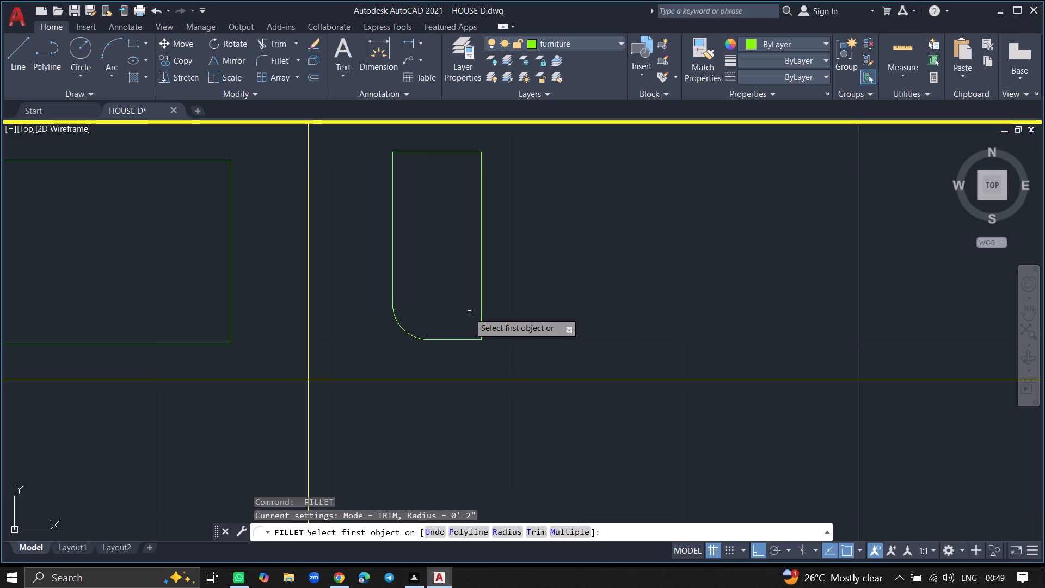
{"action": "left_click", "coordinate": [481, 309]}
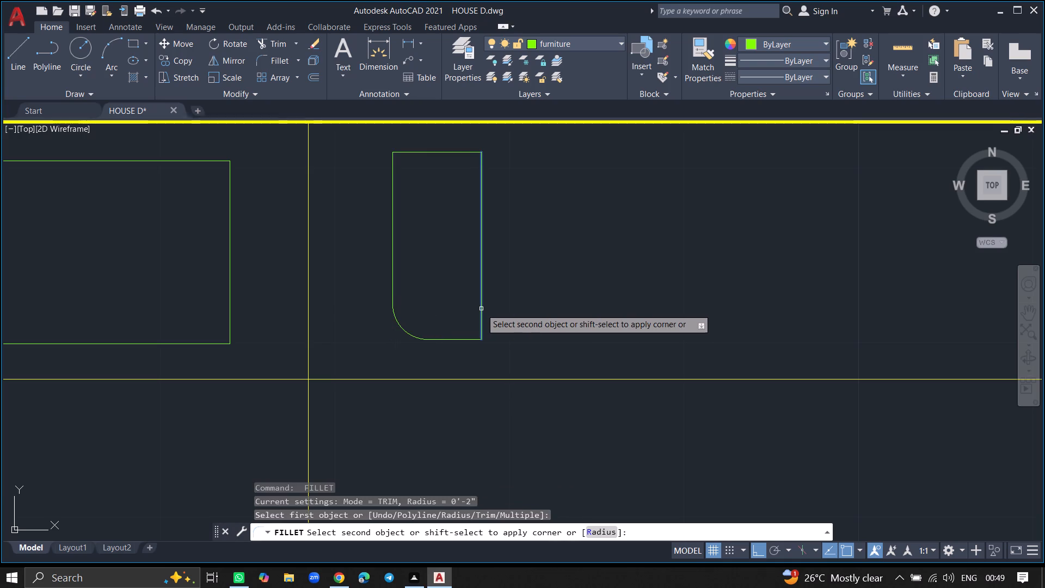
{"action": "left_click", "coordinate": [472, 339]}
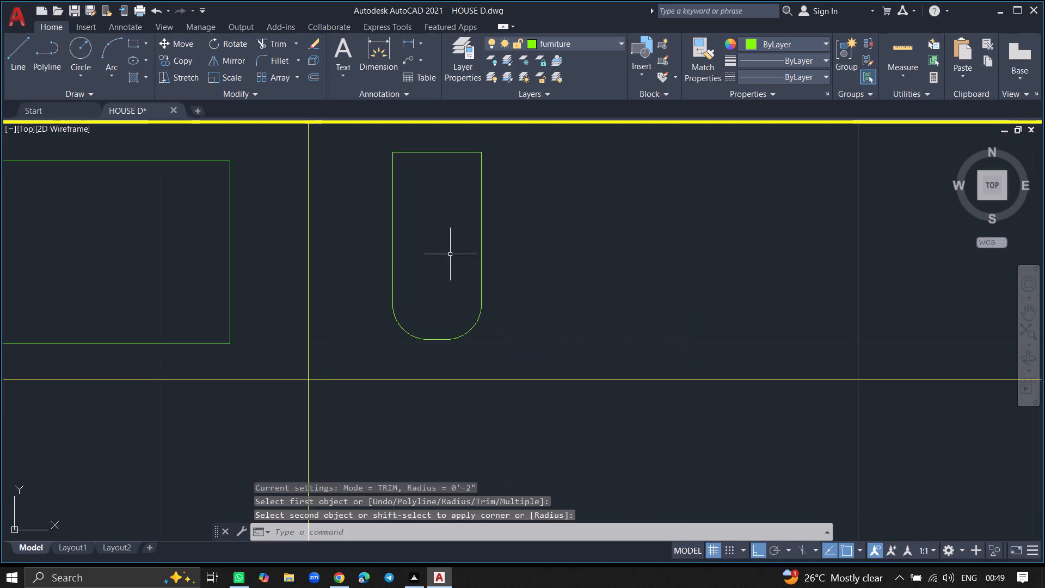
Fillet the narrow rectangle's two north corners with the same 2" radius.
{"action": "key", "text": "space"}
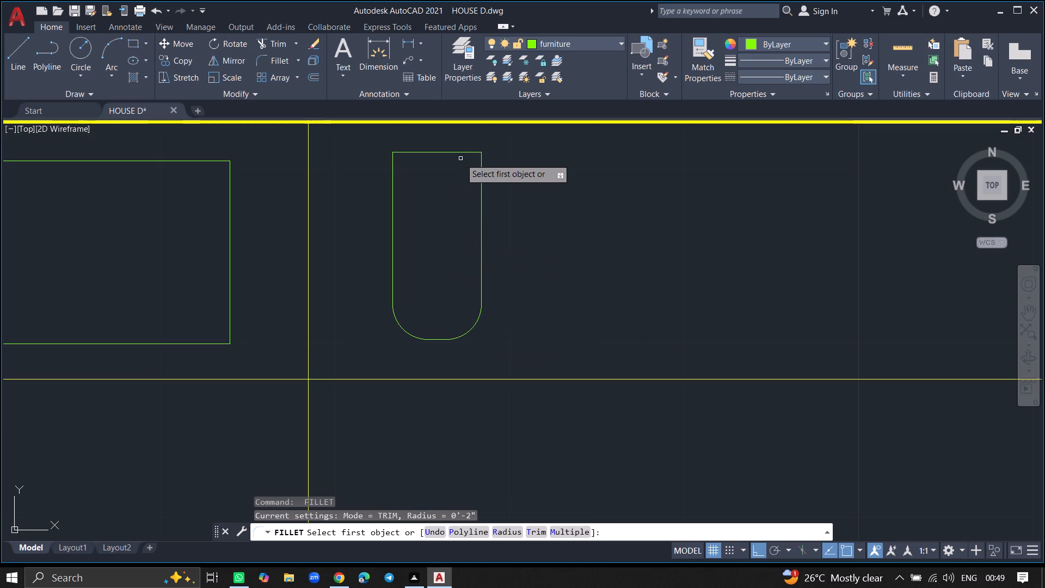
{"action": "left_click", "coordinate": [462, 153]}
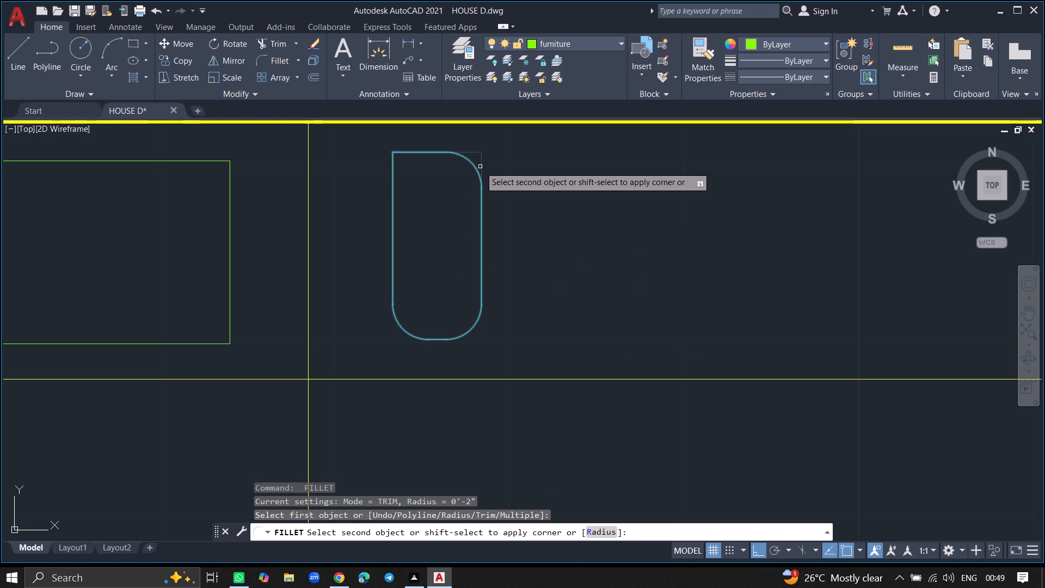
{"action": "left_click", "coordinate": [480, 167]}
{"action": "key", "text": "space"}
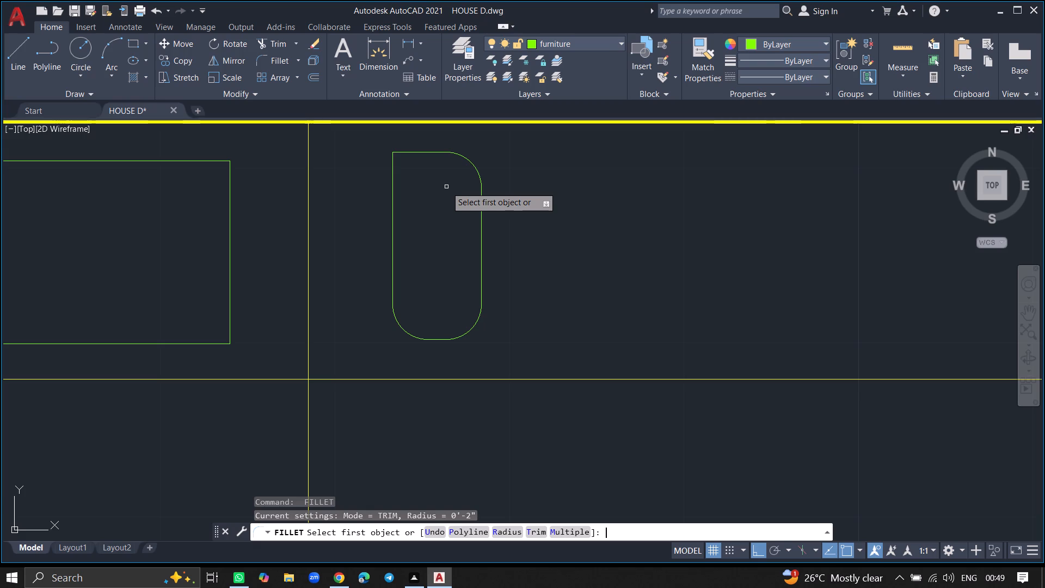
{"action": "left_click", "coordinate": [392, 180]}
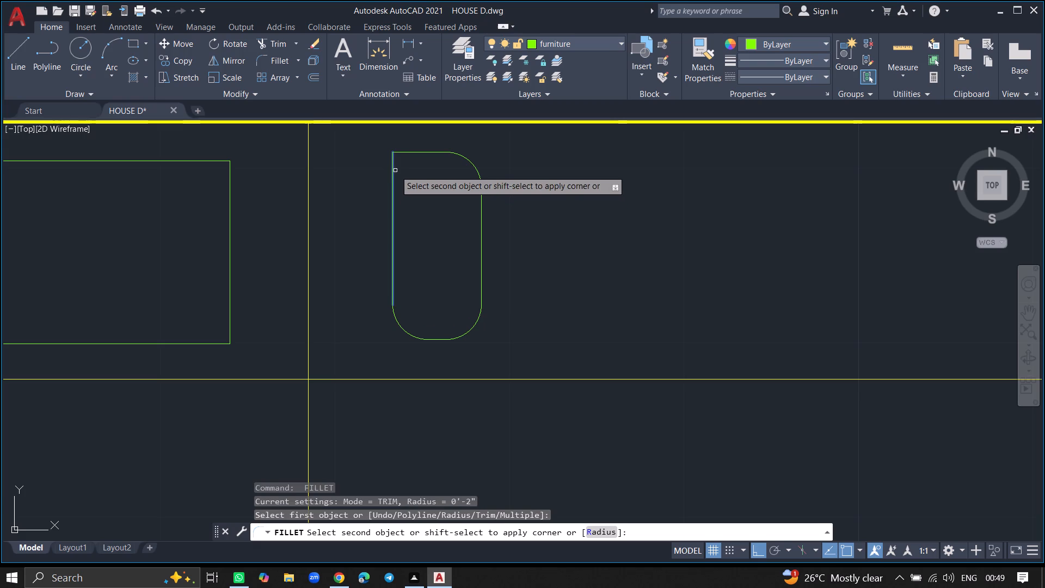
{"action": "left_click", "coordinate": [408, 152]}
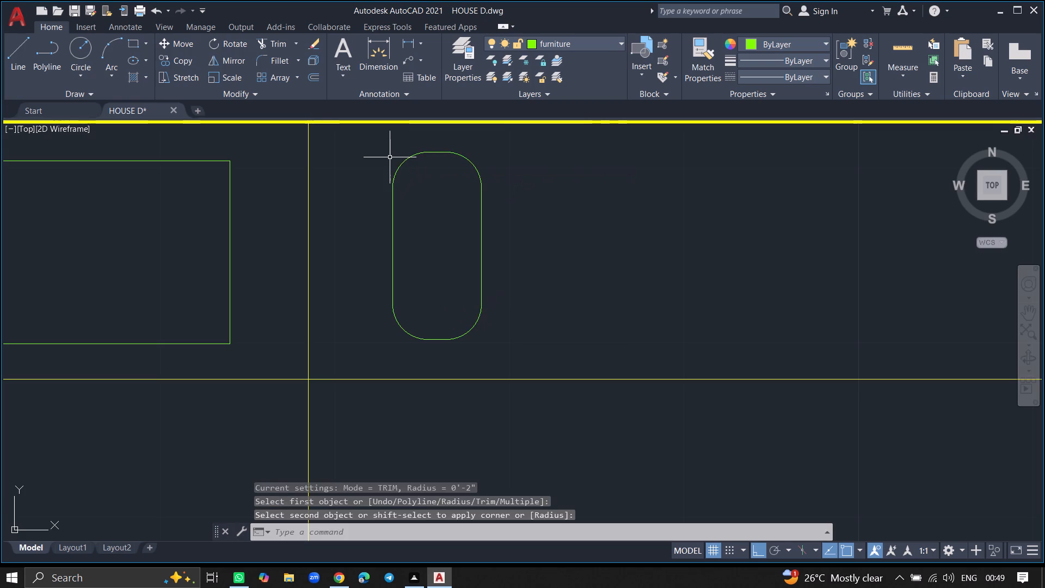
{"action": "key", "text": "Return"}
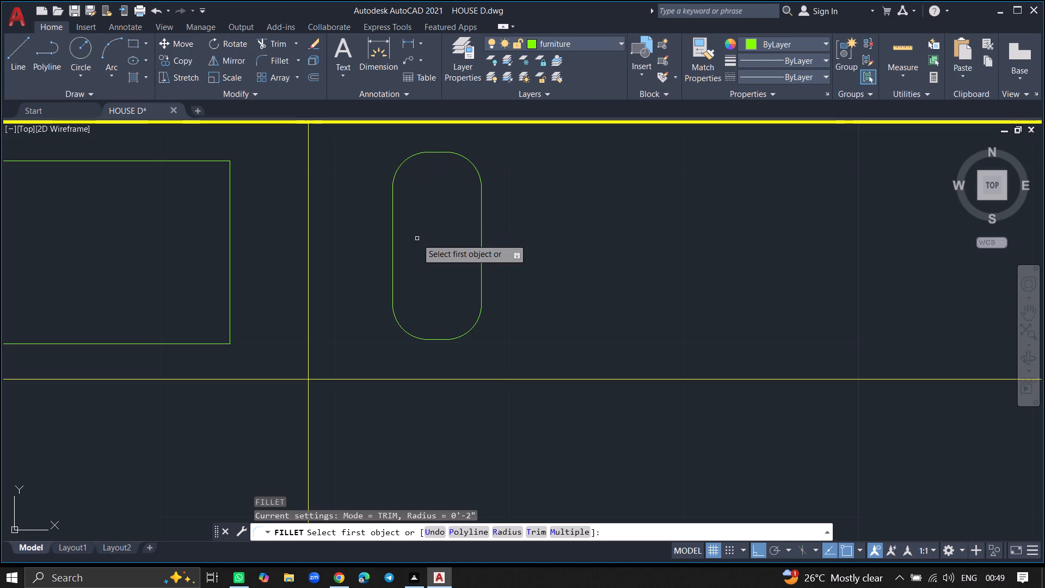
{"action": "key", "text": "Return"}
Save the HOUSE D drawing.
{"action": "scroll", "coordinate": [417, 238], "scroll_direction": "down", "scroll_amount": 3, "text": "ctrl"}
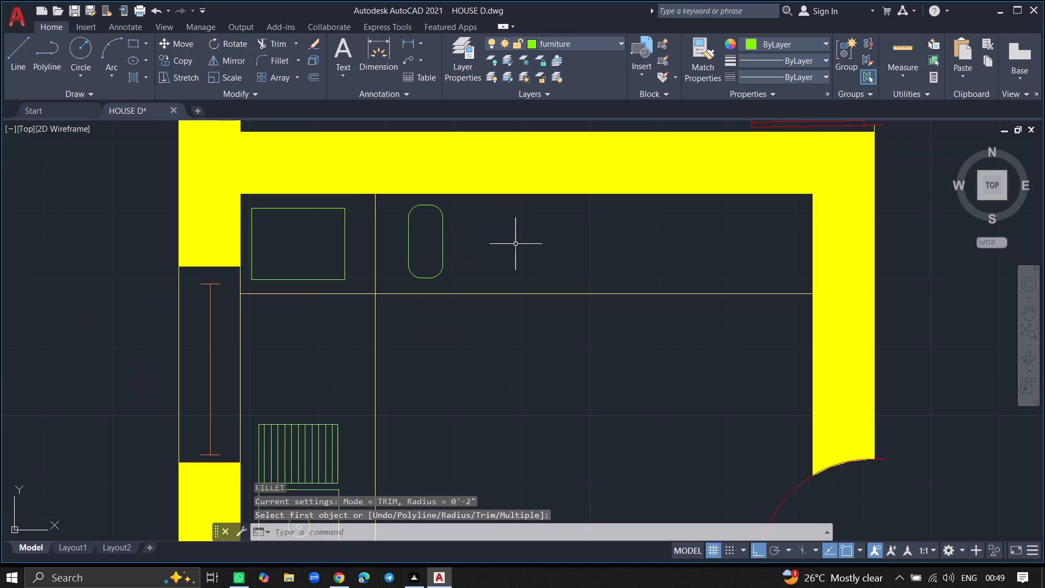
{"action": "key", "text": "ctrl+s"}
{"action": "key", "text": "ctrl+s"}
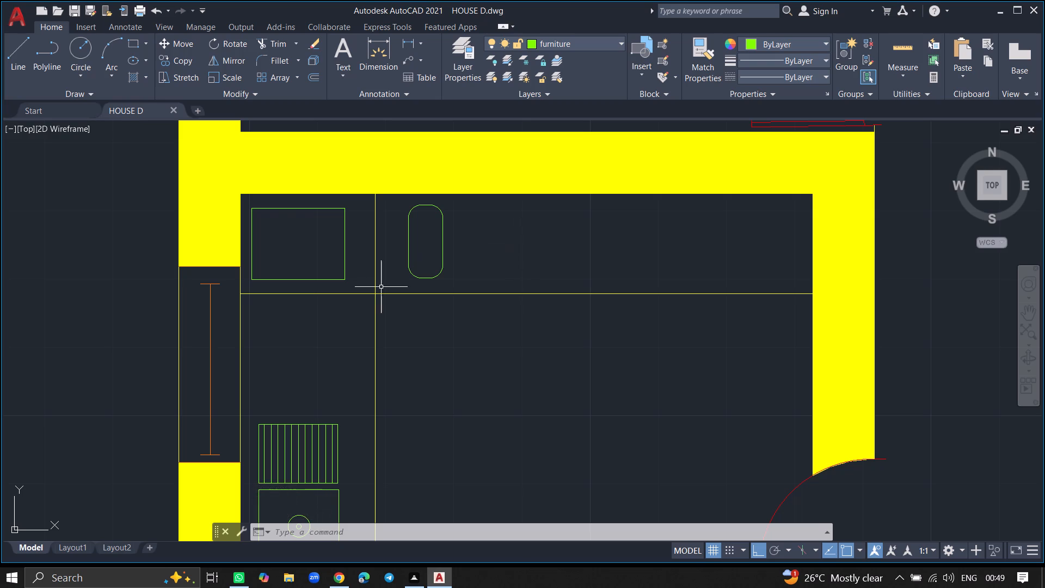
Draw two crossing diagonal lines between opposite corners of the rectangle in the counter's northwest corner.
{"action": "key", "text": "l"}
{"action": "key", "text": "Return"}
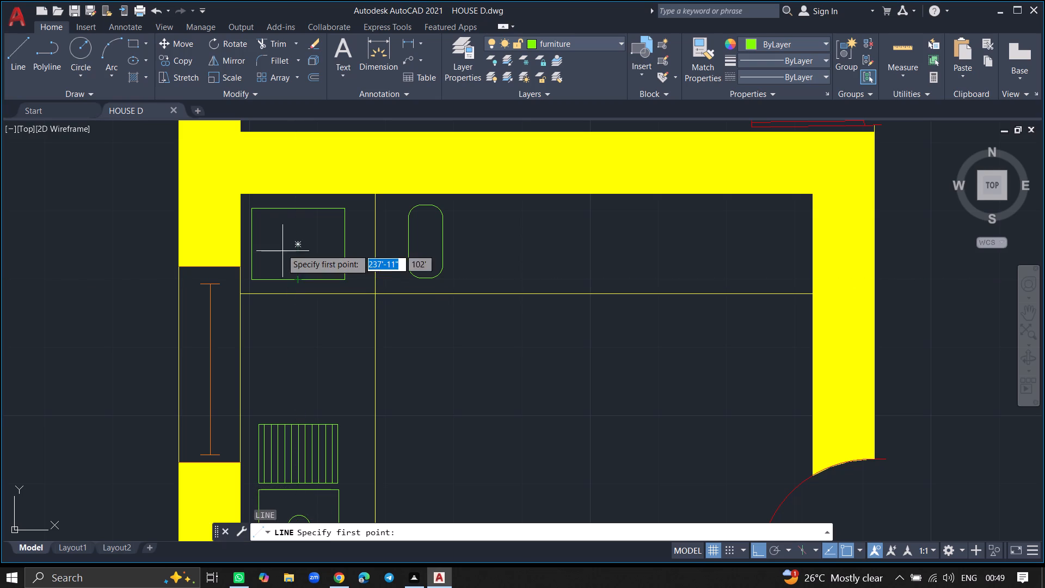
{"action": "left_click_drag", "start_coordinate": [251, 210], "coordinate": [319, 258]}
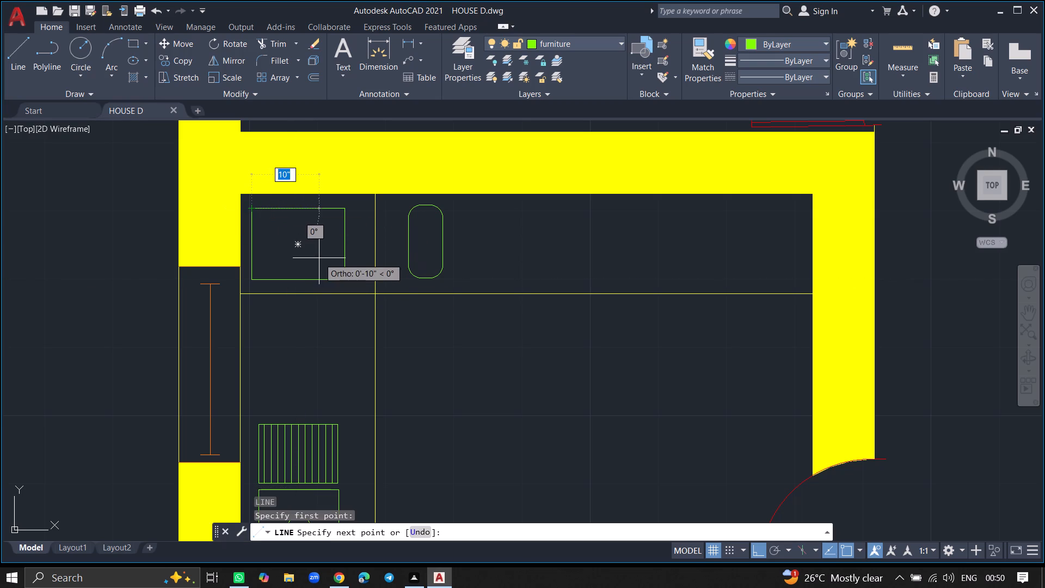
{"action": "left_click", "coordinate": [344, 278]}
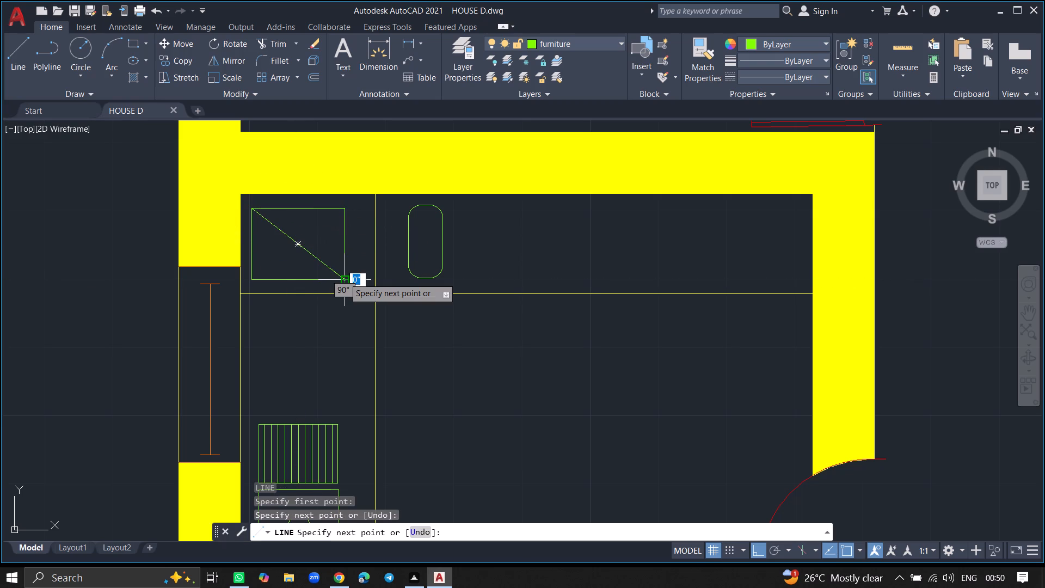
{"action": "key", "text": "Return"}
{"action": "key", "text": "l"}
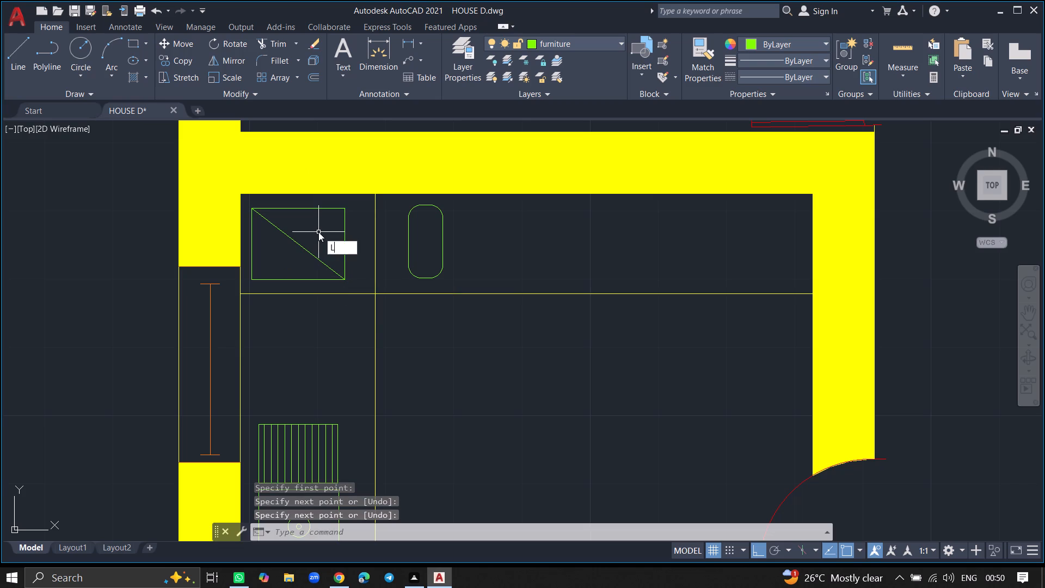
{"action": "key", "text": "Return"}
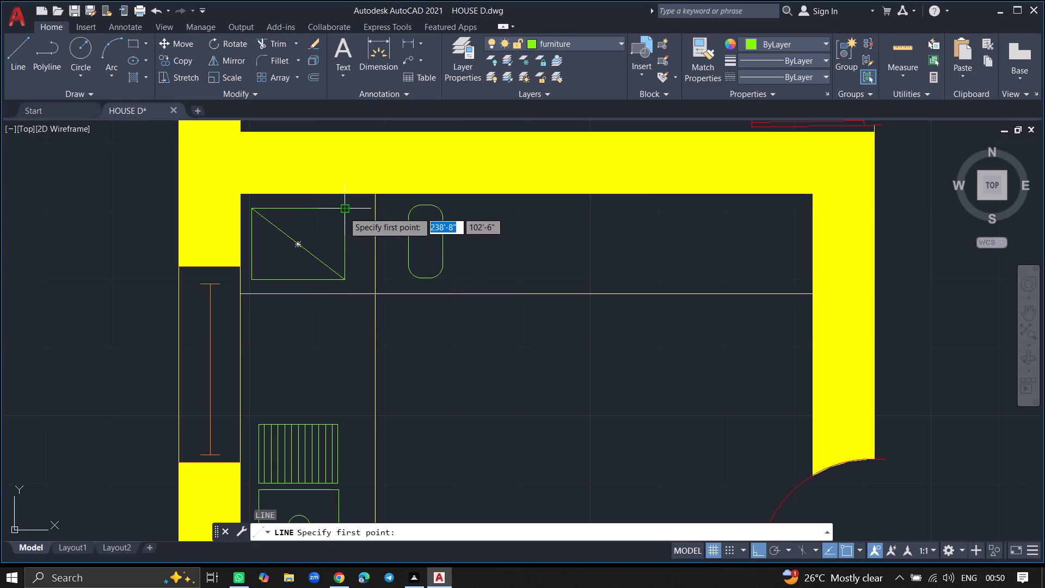
{"action": "left_click", "coordinate": [343, 212]}
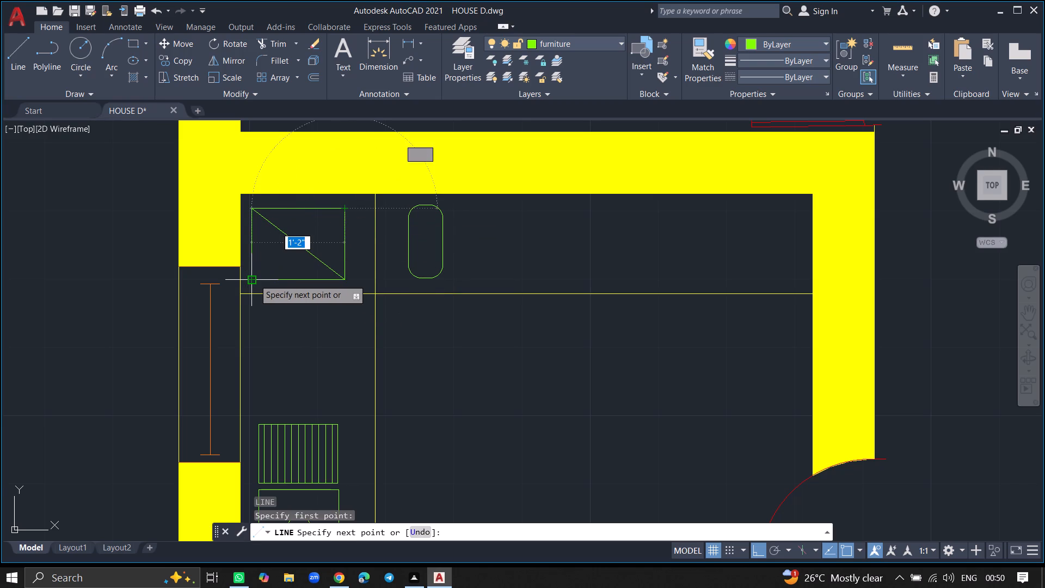
{"action": "left_click", "coordinate": [254, 279]}
{"action": "key", "text": "Return"}
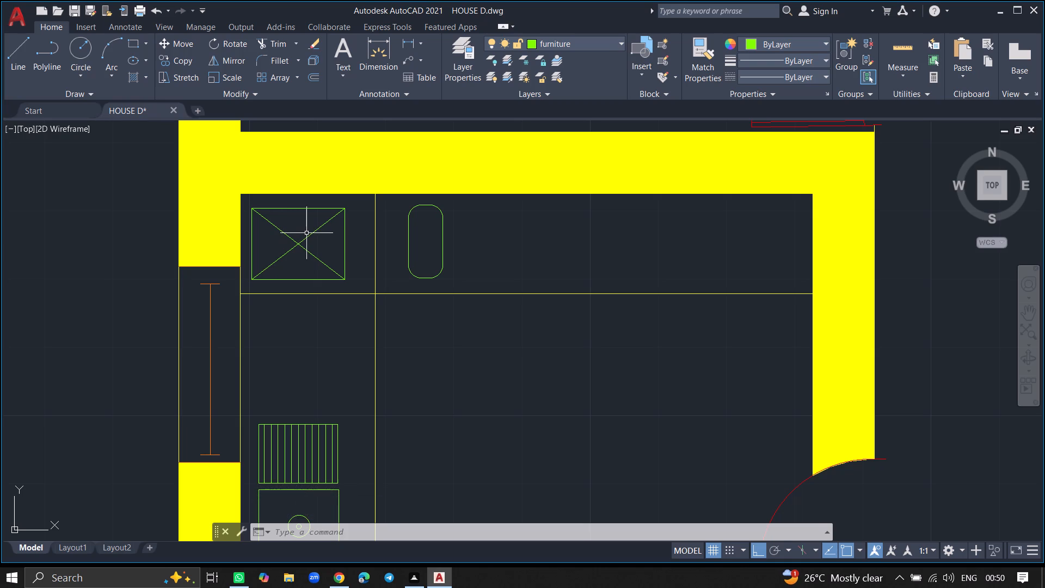
Draw a rectangle about 1' wide and 11" high on the north counter, east of the rounded narrow shape.
{"action": "type", "text": "REC"}
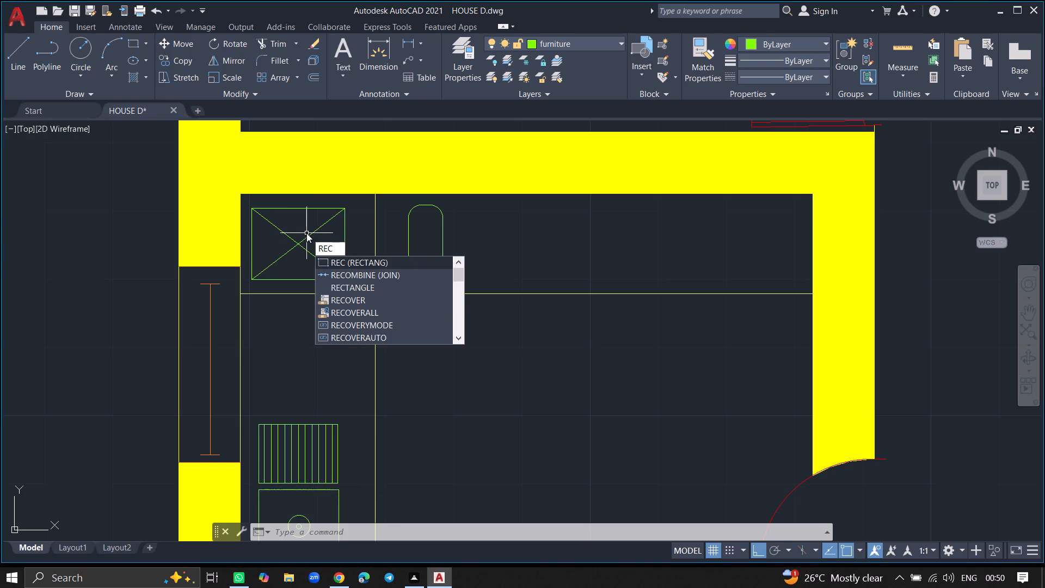
{"action": "key", "text": "Return"}
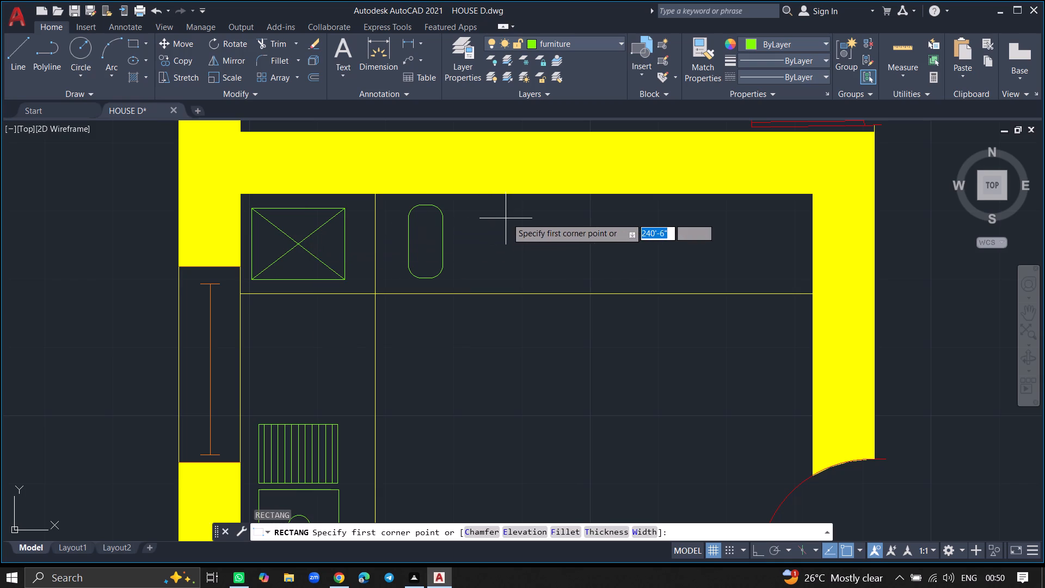
{"action": "left_click_drag", "start_coordinate": [476, 208], "coordinate": [479, 212]}
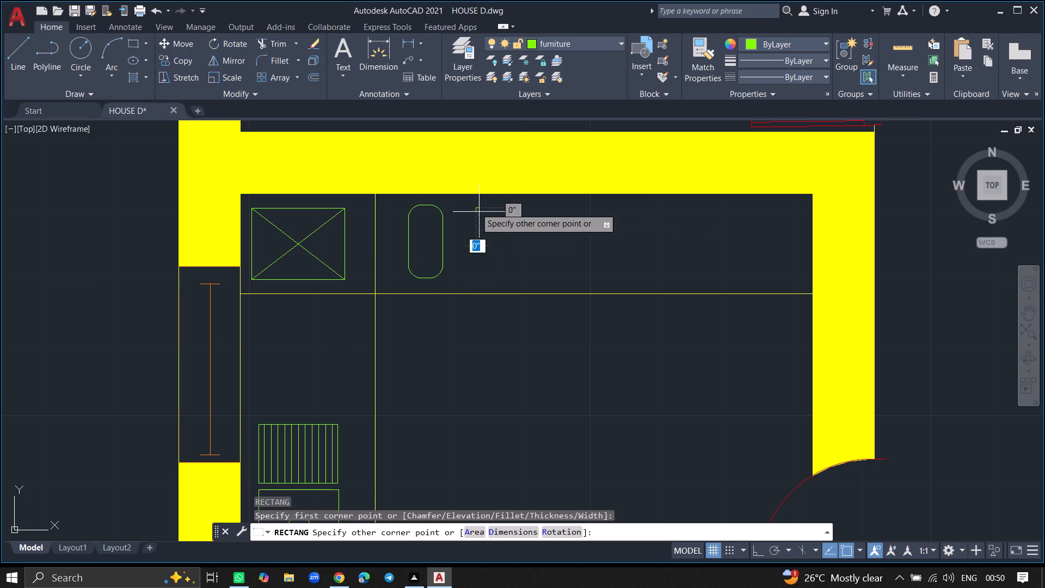
{"action": "left_click_drag", "start_coordinate": [479, 212], "coordinate": [555, 283]}
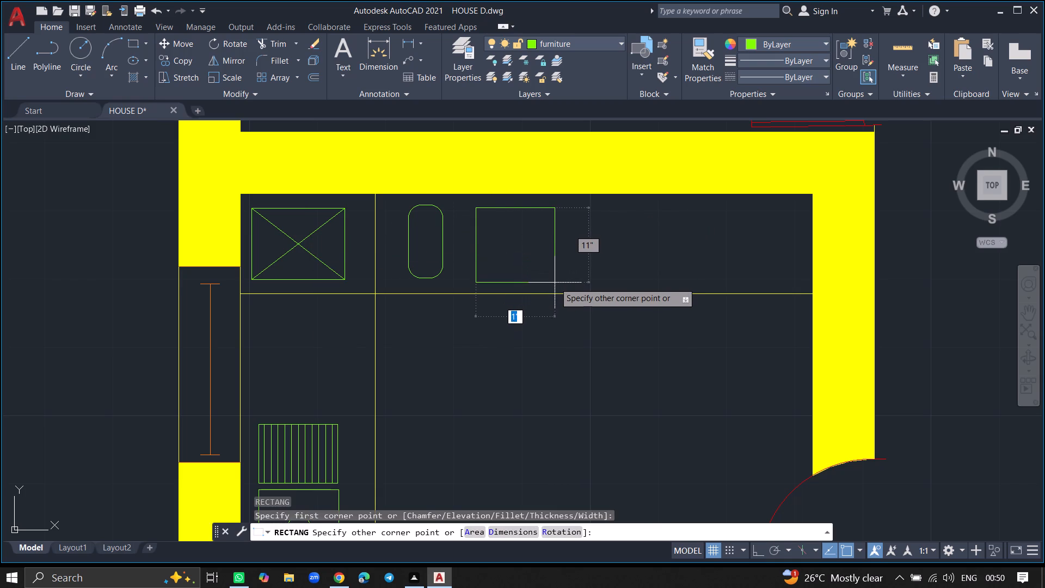
{"action": "left_click_drag", "start_coordinate": [555, 283], "coordinate": [560, 280]}
{"action": "left_click", "coordinate": [560, 280]}
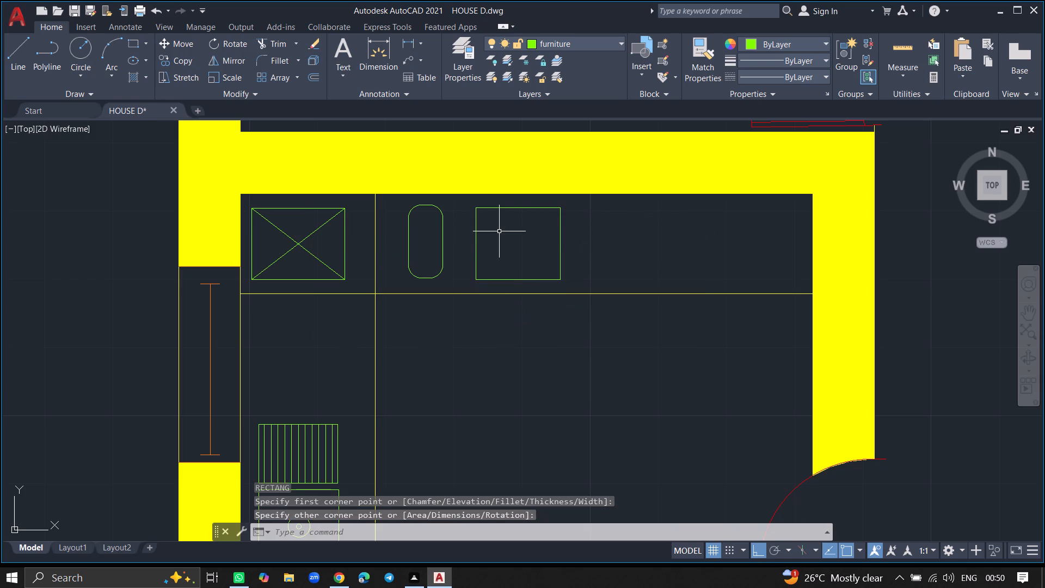
Draw two crossing diagonal lines between opposite corners of the rectangle east of the rounded narrow shape on the north counter.
{"action": "key", "text": "l"}
{"action": "key", "text": "Return"}
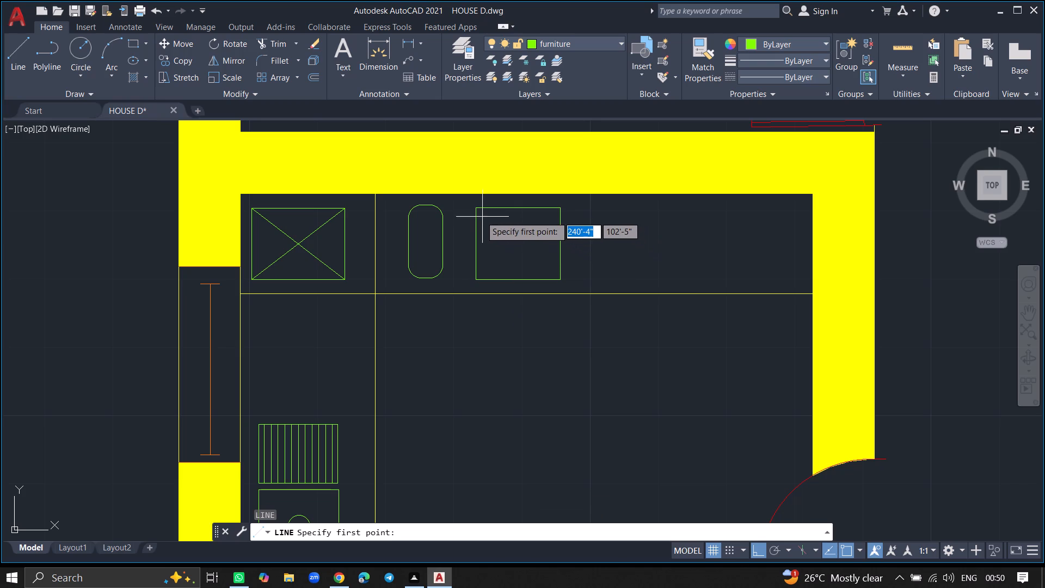
{"action": "left_click", "coordinate": [477, 210]}
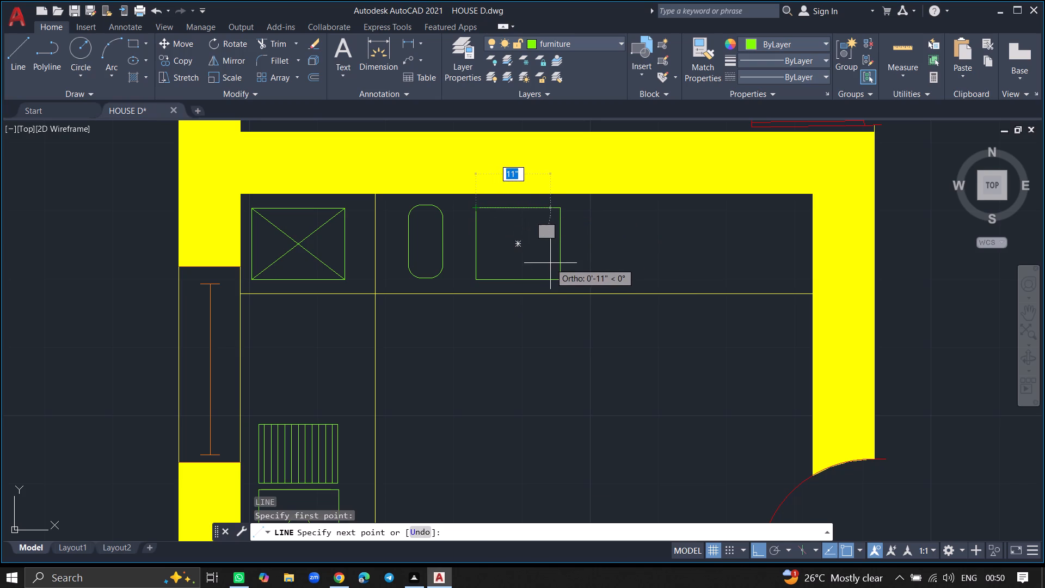
{"action": "key", "text": "F8"}
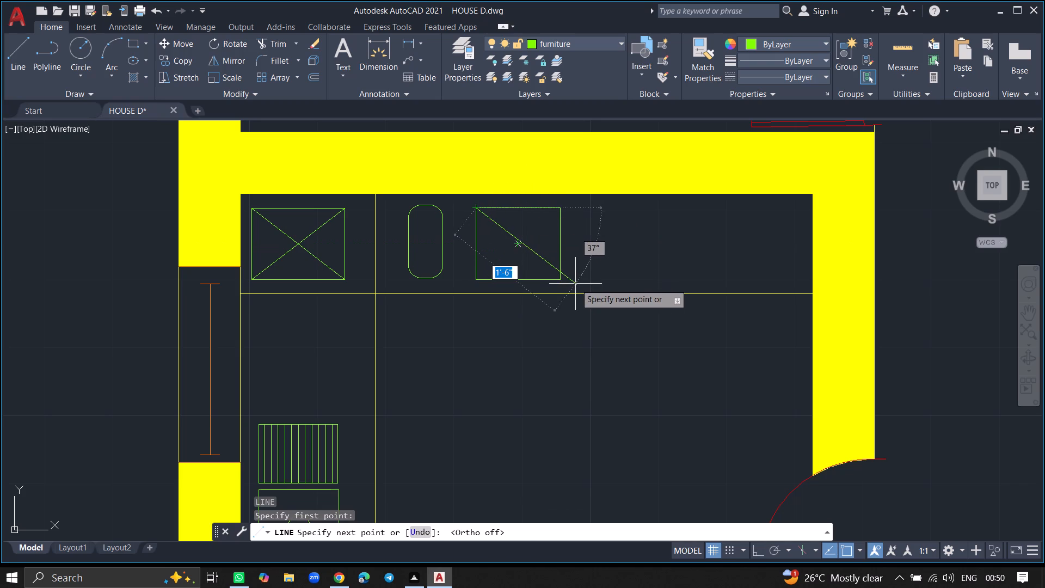
{"action": "left_click", "coordinate": [562, 278]}
{"action": "key", "text": "Return"}
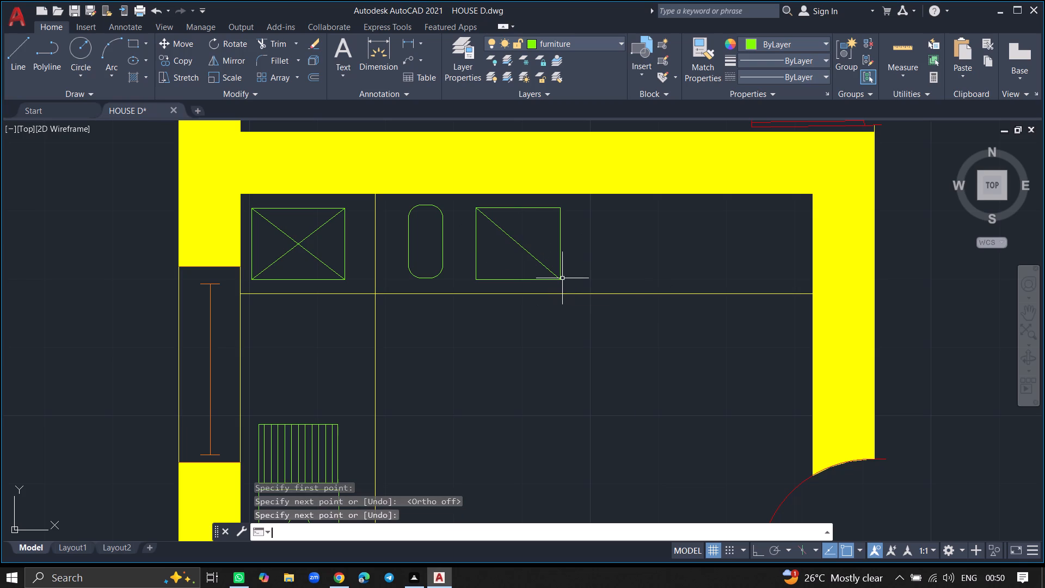
{"action": "key", "text": "l"}
{"action": "key", "text": "Return"}
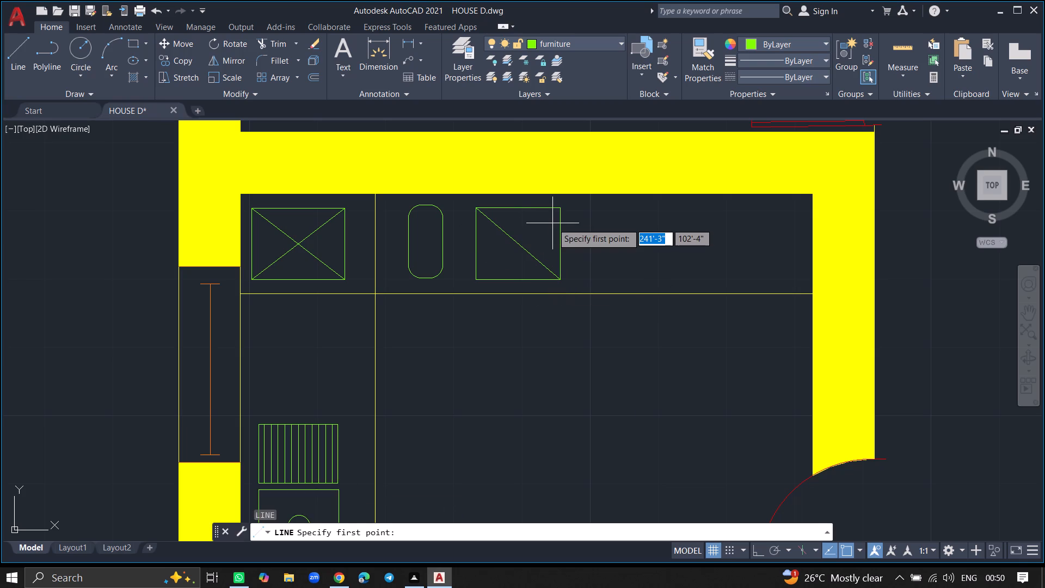
{"action": "left_click", "coordinate": [560, 209]}
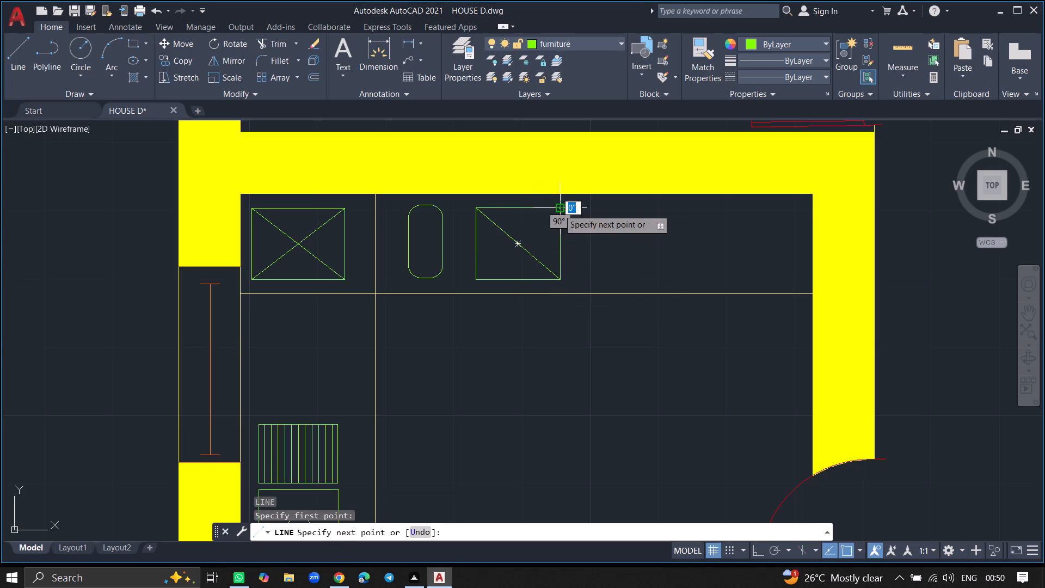
{"action": "left_click", "coordinate": [476, 278]}
{"action": "key", "text": "Return"}
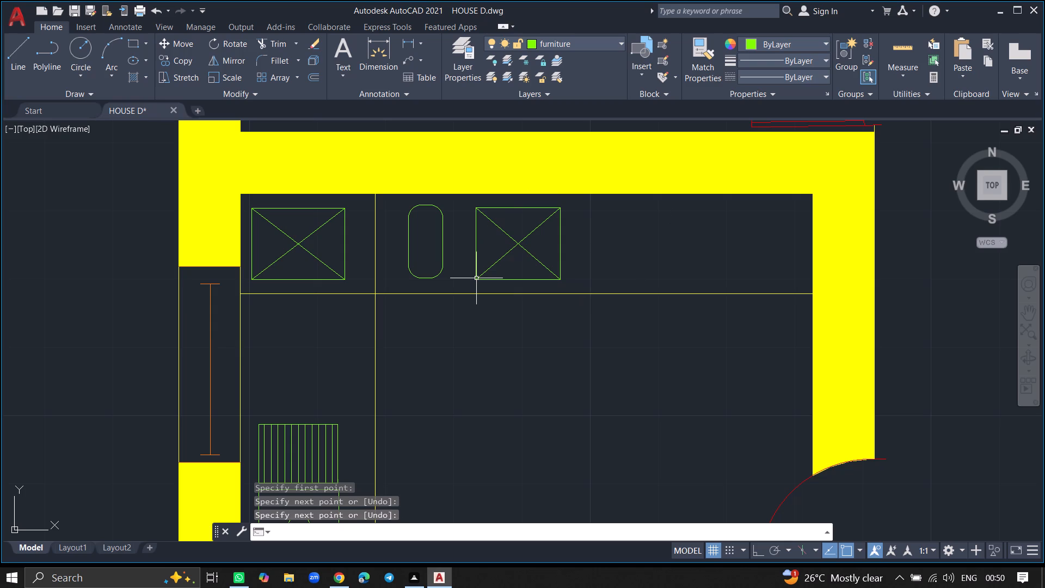
Make the text layer the current layer.
{"action": "scroll", "coordinate": [476, 278], "scroll_direction": "down", "scroll_amount": 4, "text": "ctrl"}
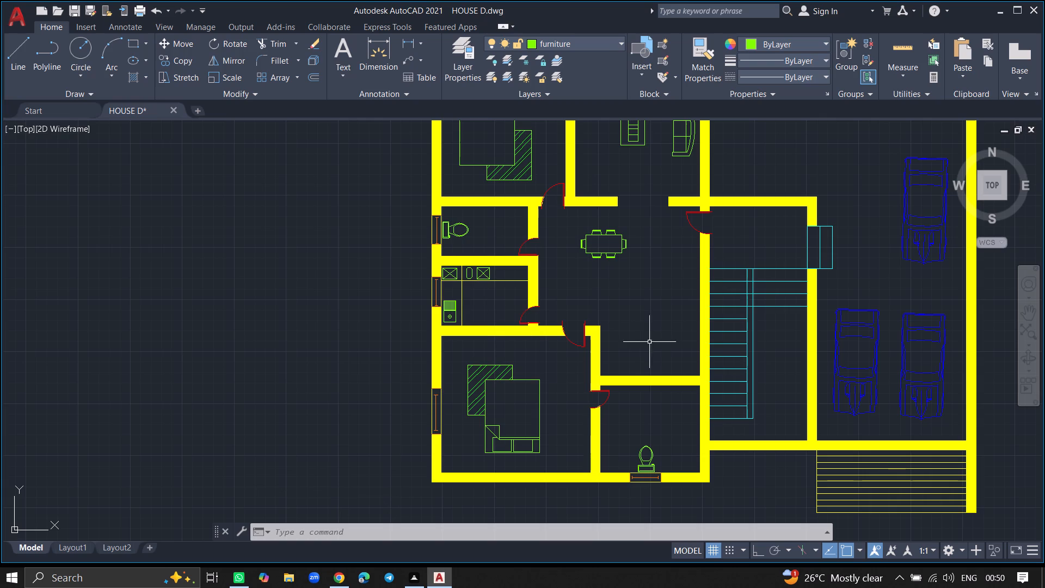
{"action": "scroll", "coordinate": [648, 327], "scroll_direction": "down", "scroll_amount": 3, "text": "ctrl"}
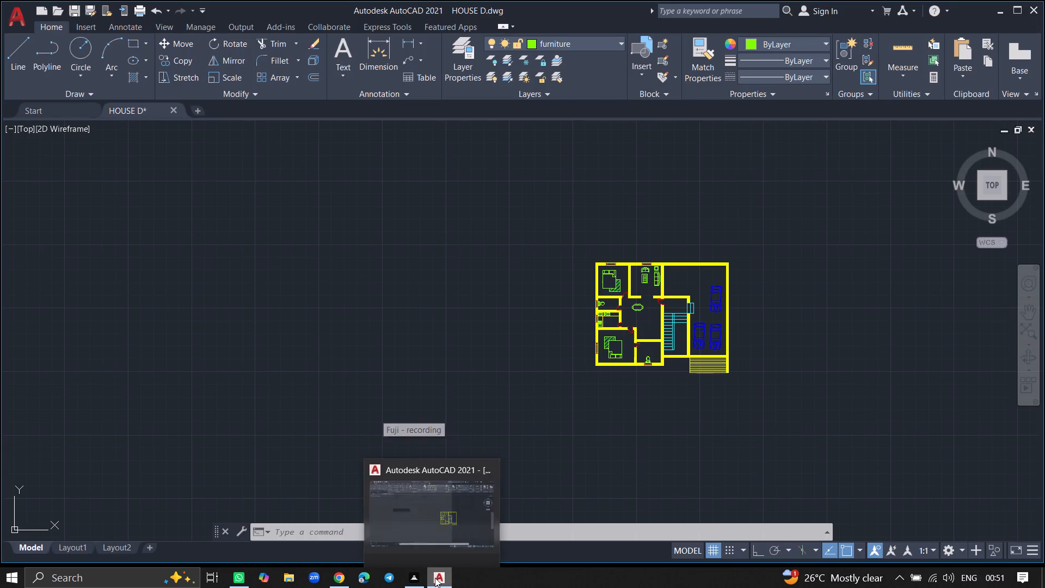
{"action": "scroll", "coordinate": [708, 316], "scroll_direction": "up", "scroll_amount": 1, "text": "ctrl"}
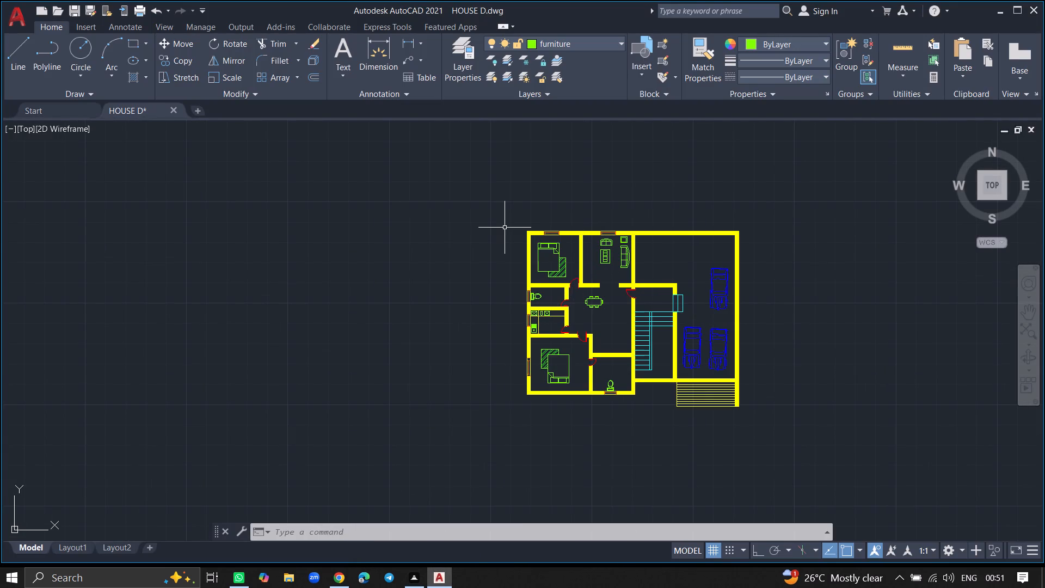
{"action": "double_click", "coordinate": [470, 76]}
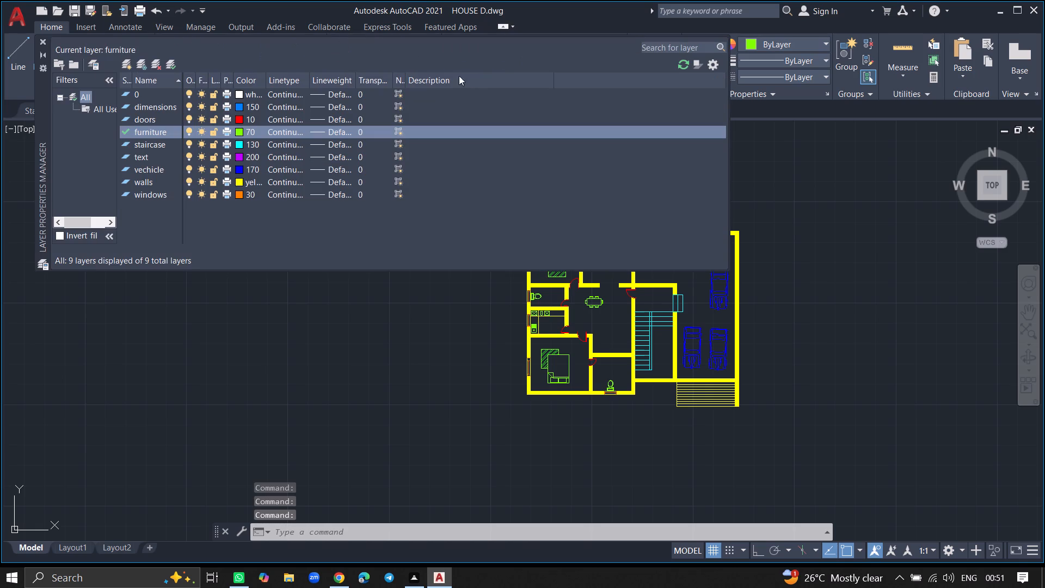
{"action": "double_click", "coordinate": [167, 157]}
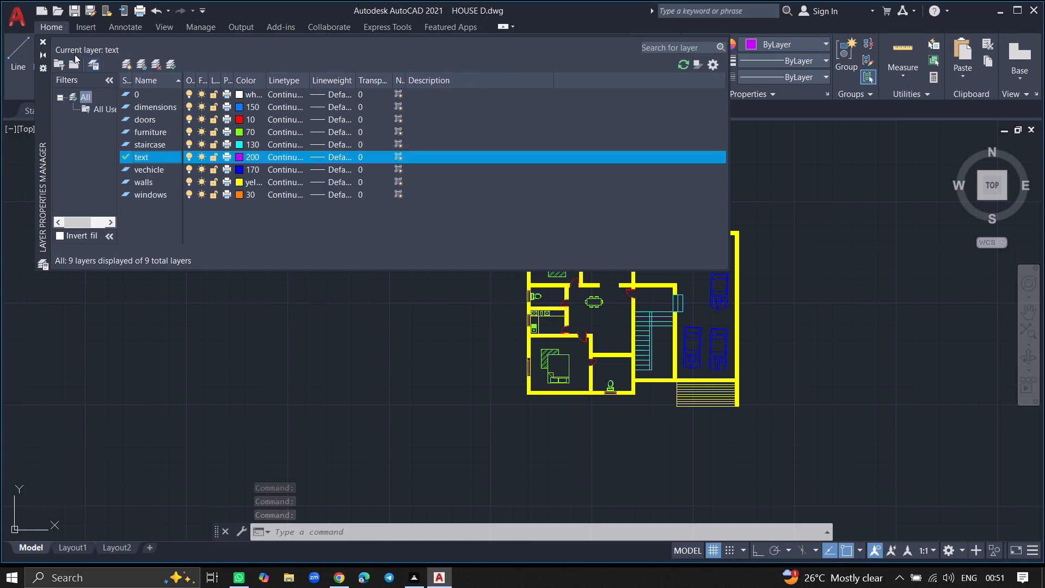
{"action": "left_click", "coordinate": [40, 39]}
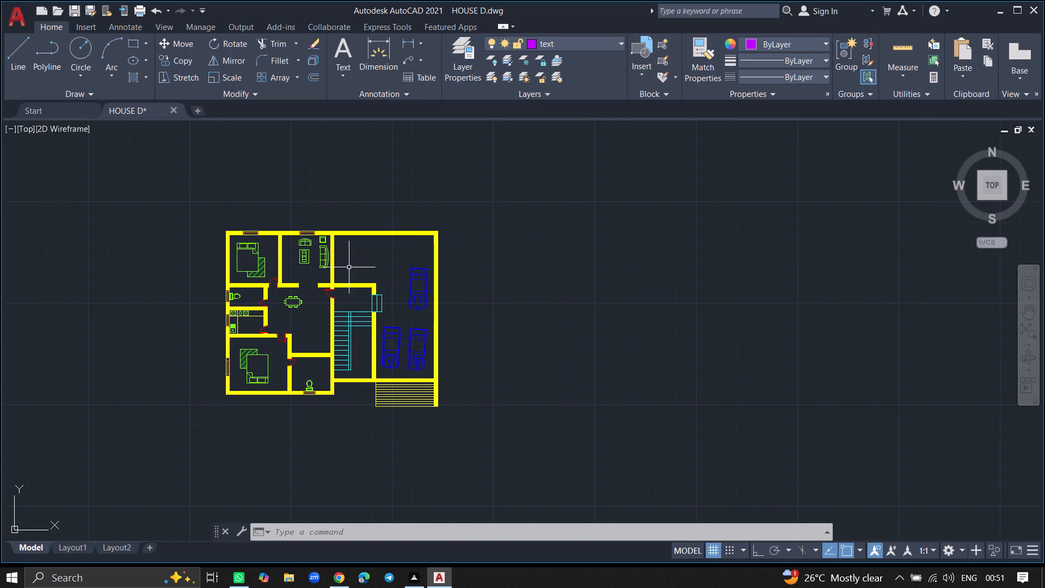
Start a multiline text label on the bed in the northwest bedroom with the first line BED ROOM.
{"action": "scroll", "coordinate": [249, 264], "scroll_direction": "up", "scroll_amount": 3, "text": "ctrl"}
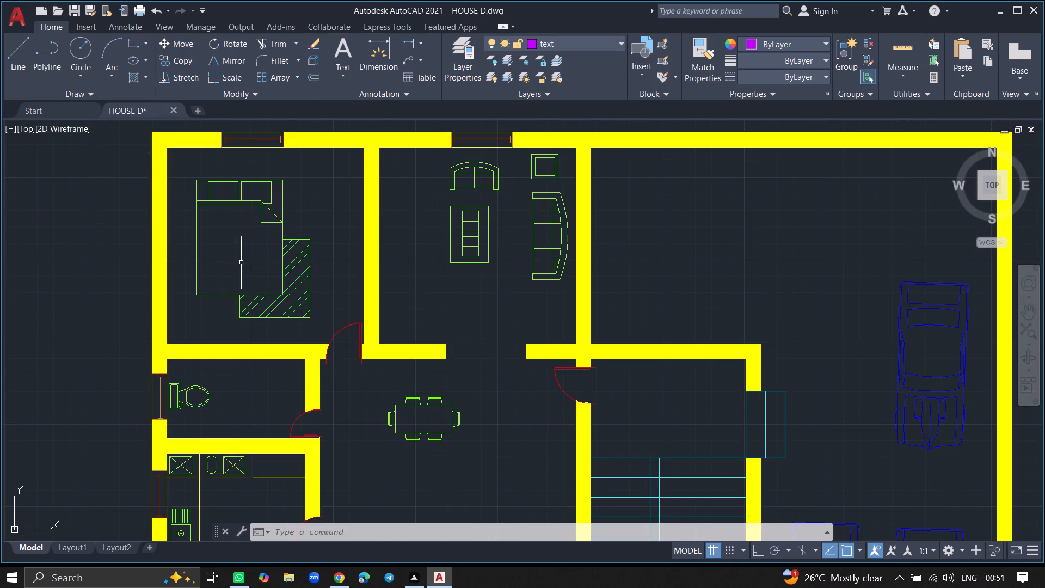
{"action": "type", "text": "MTEXT"}
{"action": "key", "text": "Return"}
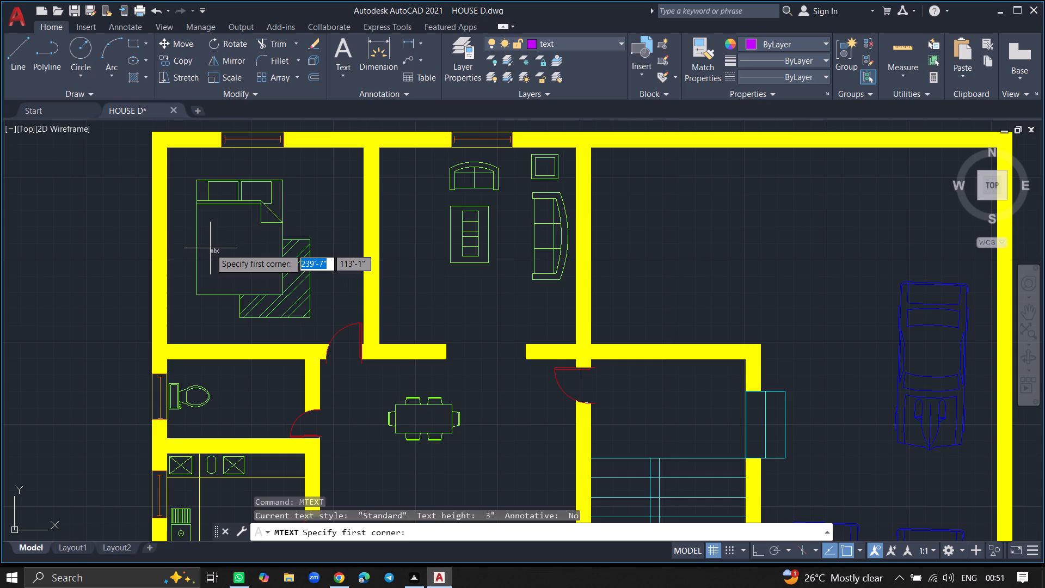
{"action": "scroll", "coordinate": [210, 248], "scroll_direction": "up", "scroll_amount": 2, "text": "ctrl"}
{"action": "left_click", "coordinate": [192, 230]}
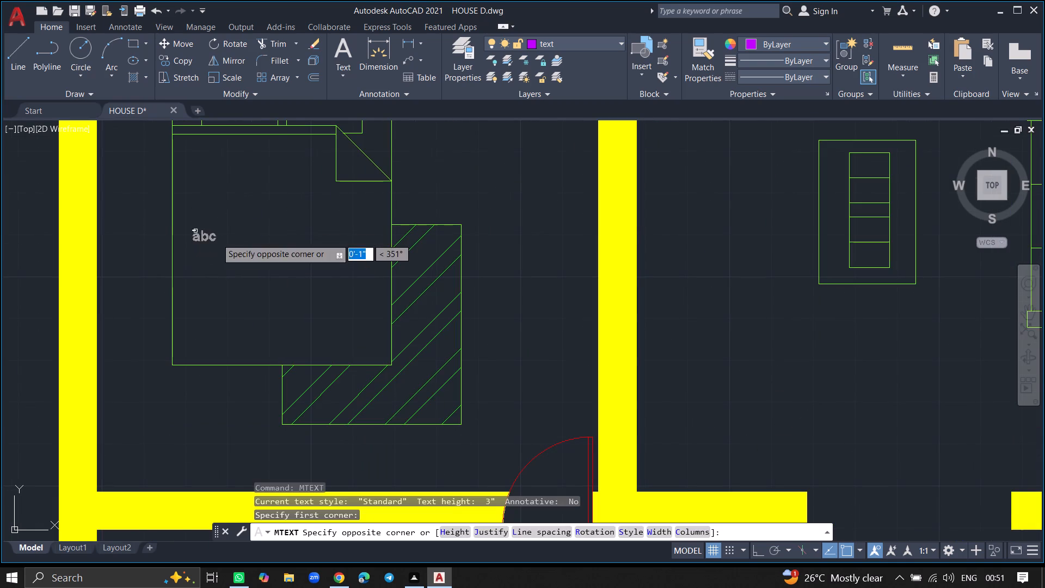
{"action": "left_click", "coordinate": [379, 273]}
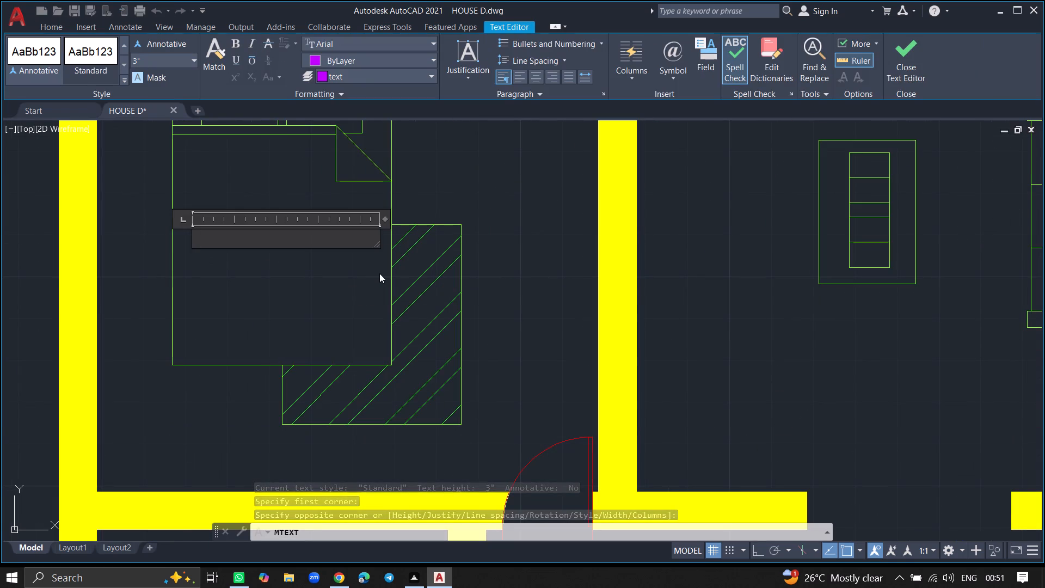
{"action": "type", "text": "BED"}
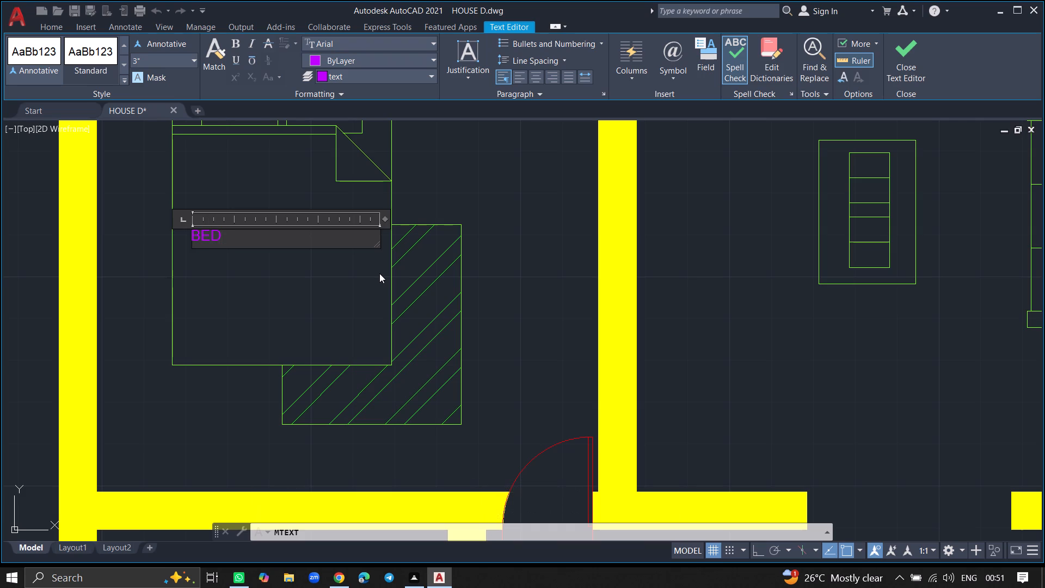
{"action": "key", "text": "space"}
{"action": "type", "text": "ROOM"}
{"action": "key", "text": "space"}
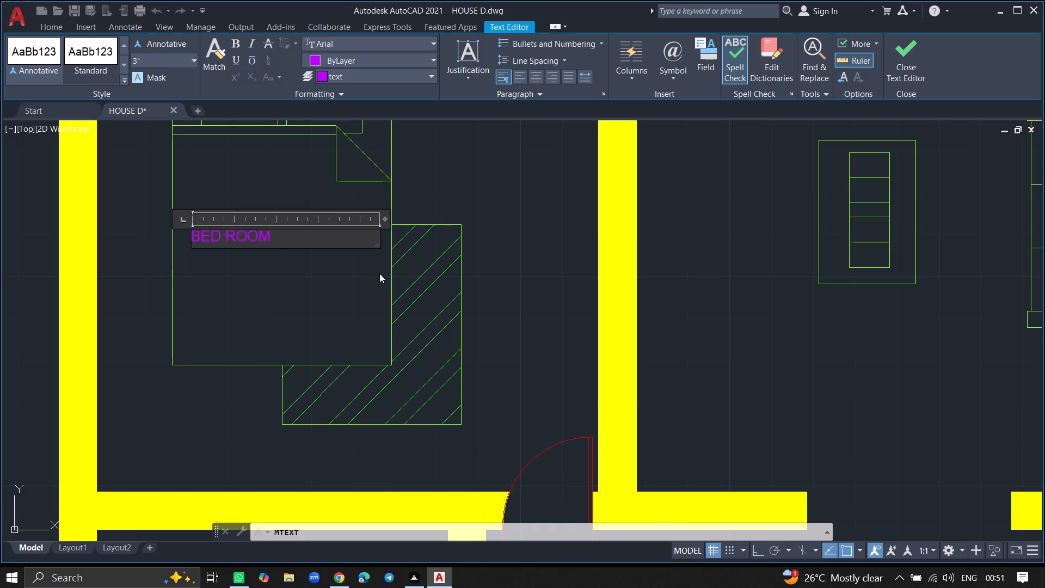
Add the second line 10' 0" X 10' 0" to the bedroom label and finish the text.
{"action": "key", "text": "Return"}
{"action": "type", "text": "10'"}
{"action": "key", "text": "space"}
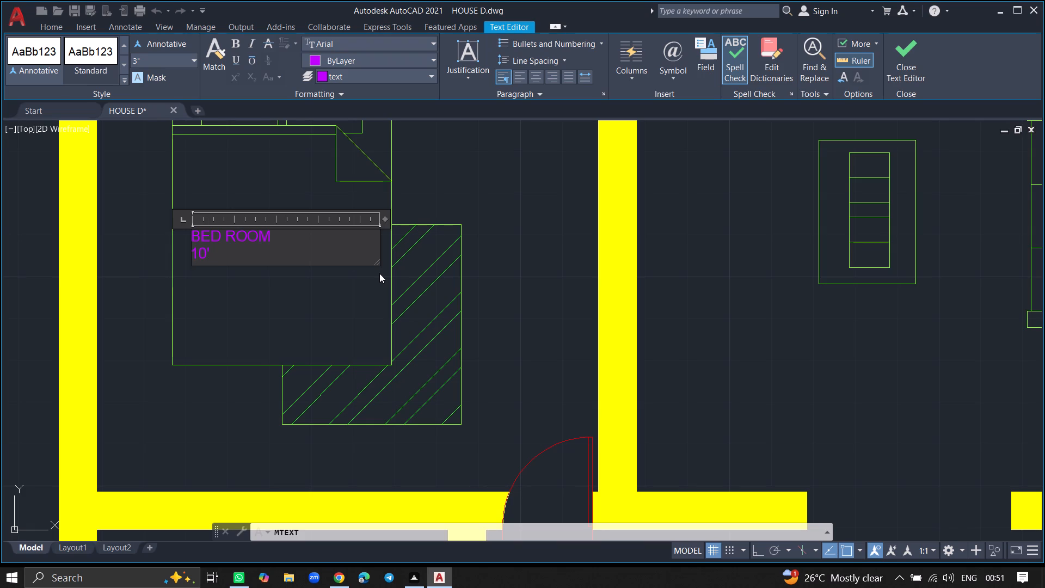
{"action": "key", "text": "0"}
{"action": "type", "text": "\""}
{"action": "key", "text": "space"}
{"action": "type", "text": "X"}
{"action": "key", "text": "space"}
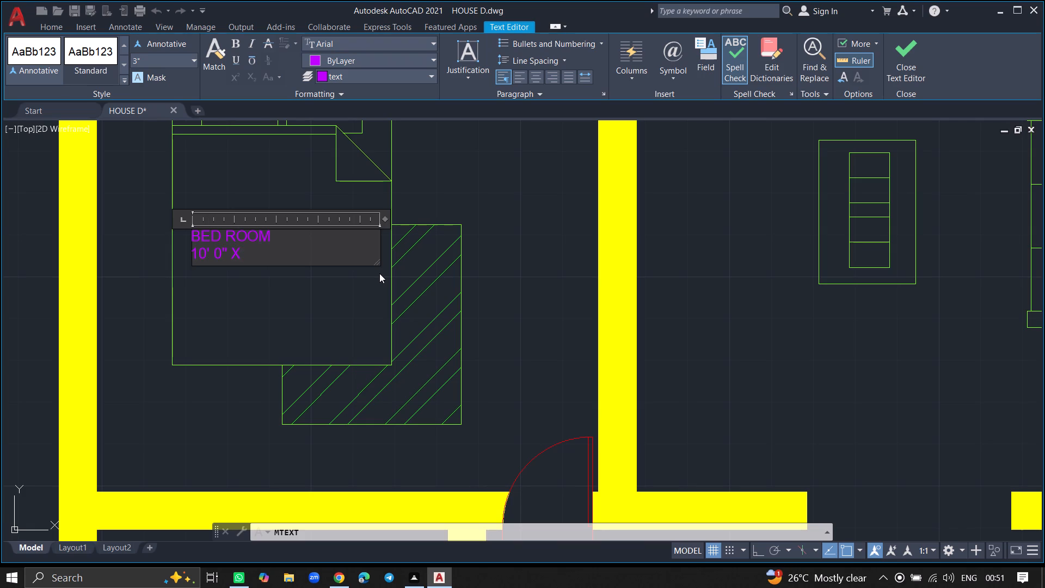
{"action": "key", "text": "1"}
{"action": "type", "text": "0' 0"}
{"action": "key", "text": "shift+quotedbl"}
{"action": "left_click", "coordinate": [377, 310]}
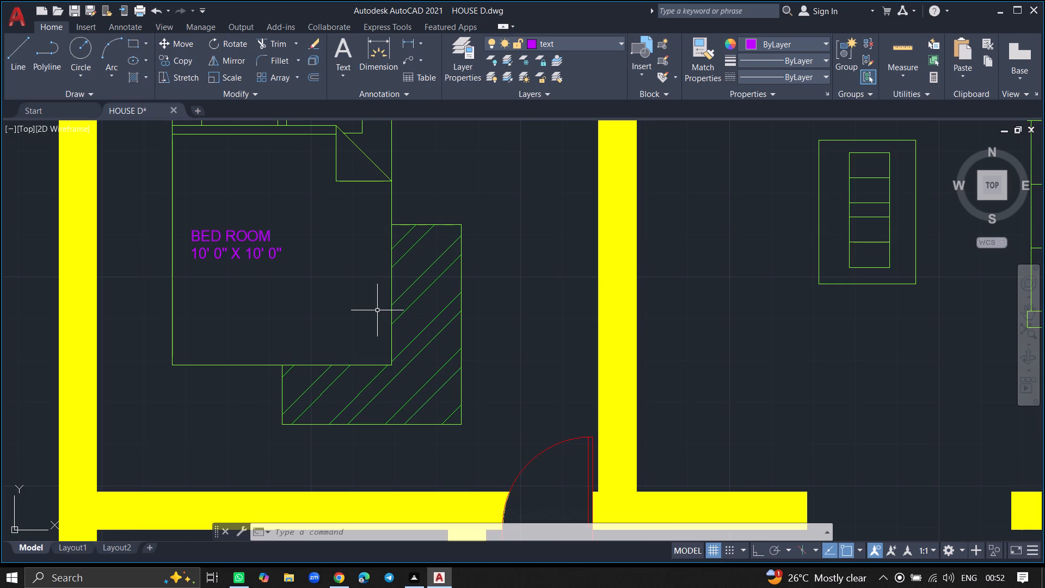
Add a multiline text label below the coffee table in the room east of the northwest bedroom, reading DRAWING and 10' 0" X 10' 0".
{"action": "scroll", "coordinate": [377, 310], "scroll_direction": "down", "scroll_amount": 5, "text": "ctrl"}
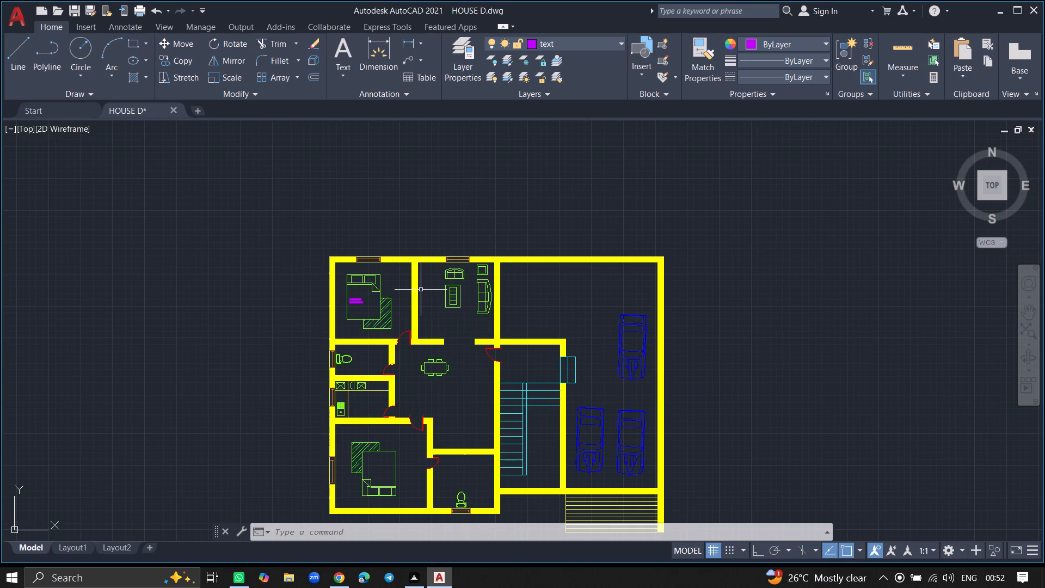
{"action": "scroll", "coordinate": [407, 311], "scroll_direction": "up", "scroll_amount": 4, "text": "ctrl"}
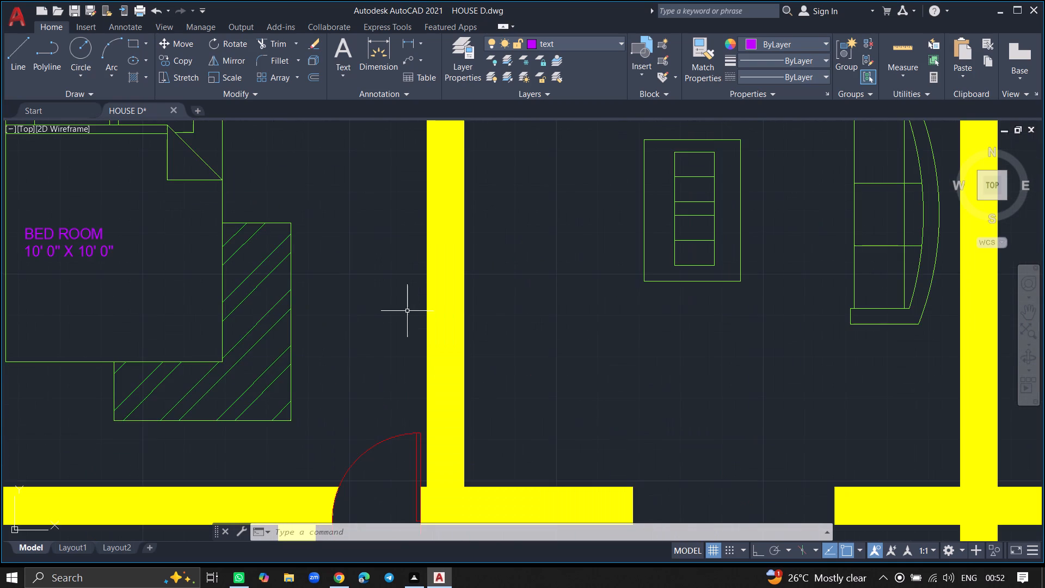
{"action": "type", "text": "MTEXT"}
{"action": "key", "text": "Return"}
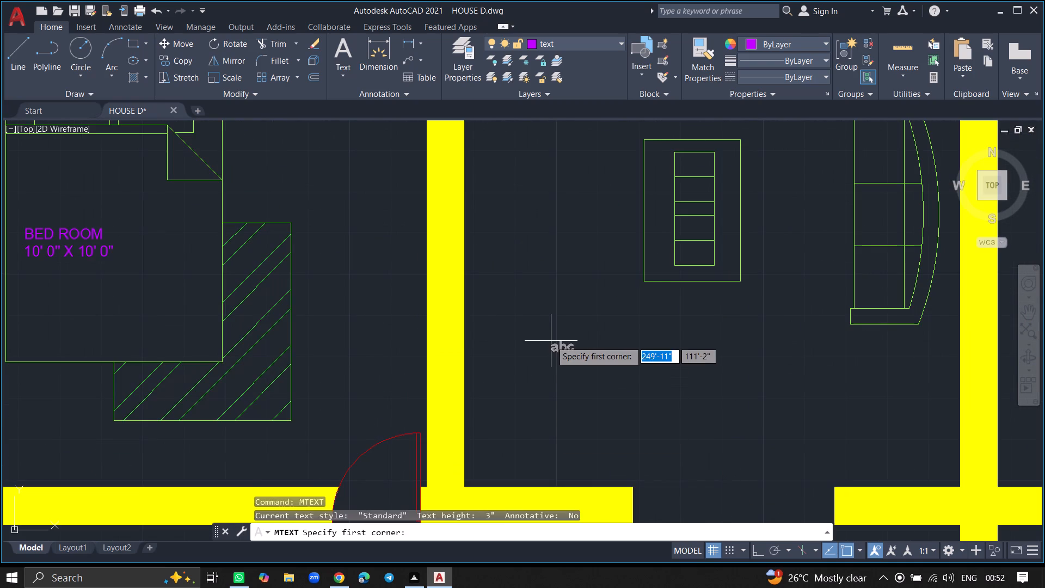
{"action": "left_click", "coordinate": [551, 341]}
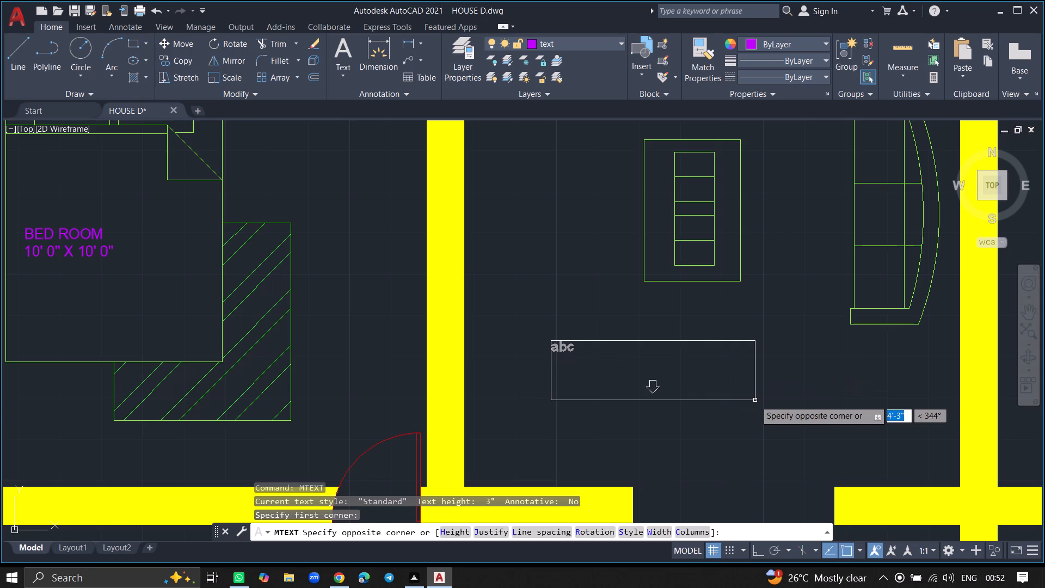
{"action": "left_click", "coordinate": [788, 409]}
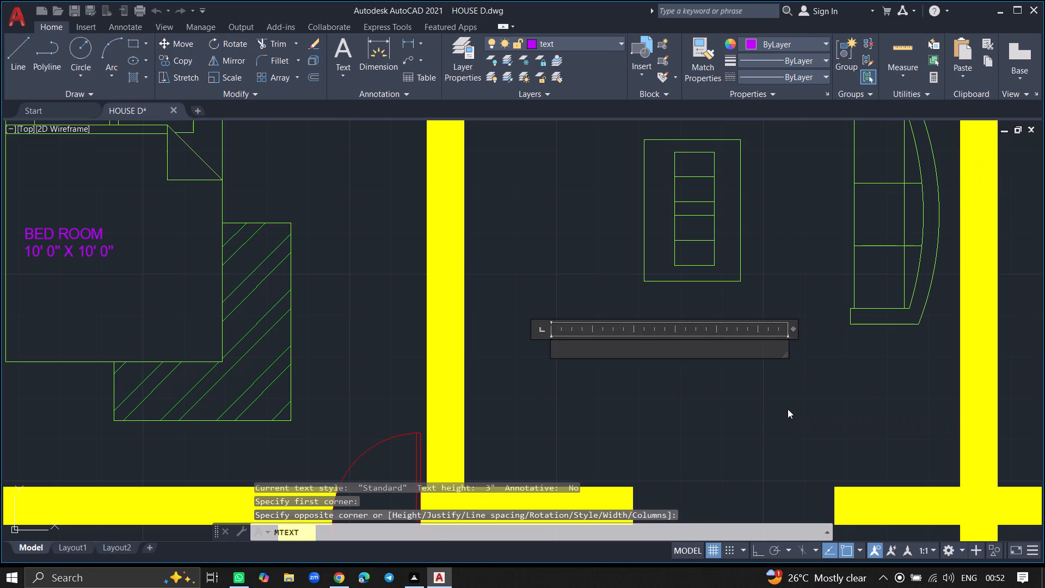
{"action": "type", "text": "DRAW"}
{"action": "type", "text": "ING"}
{"action": "key", "text": "space"}
{"action": "key", "text": "Return"}
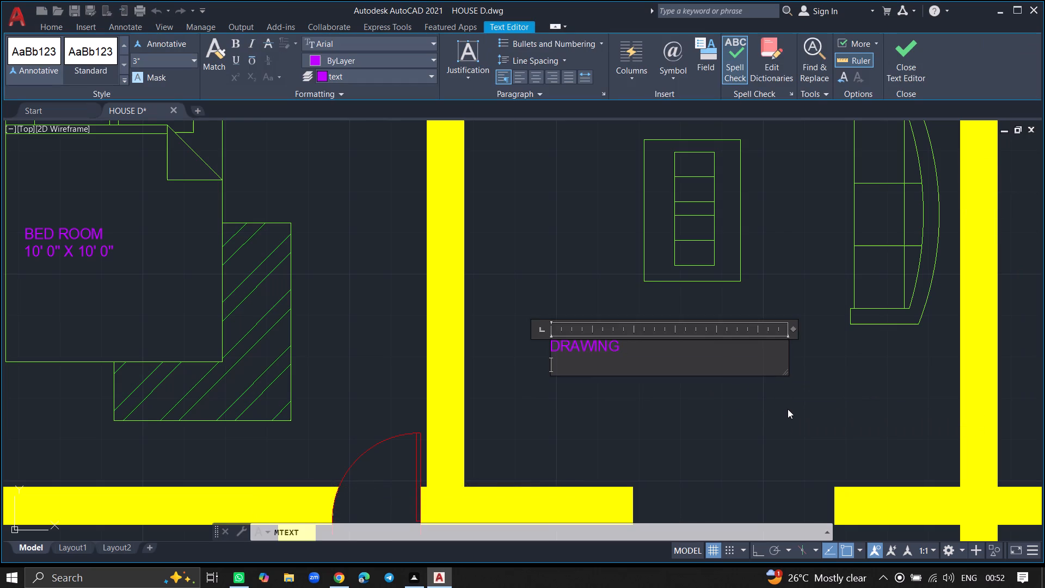
{"action": "type", "text": "10' 0"}
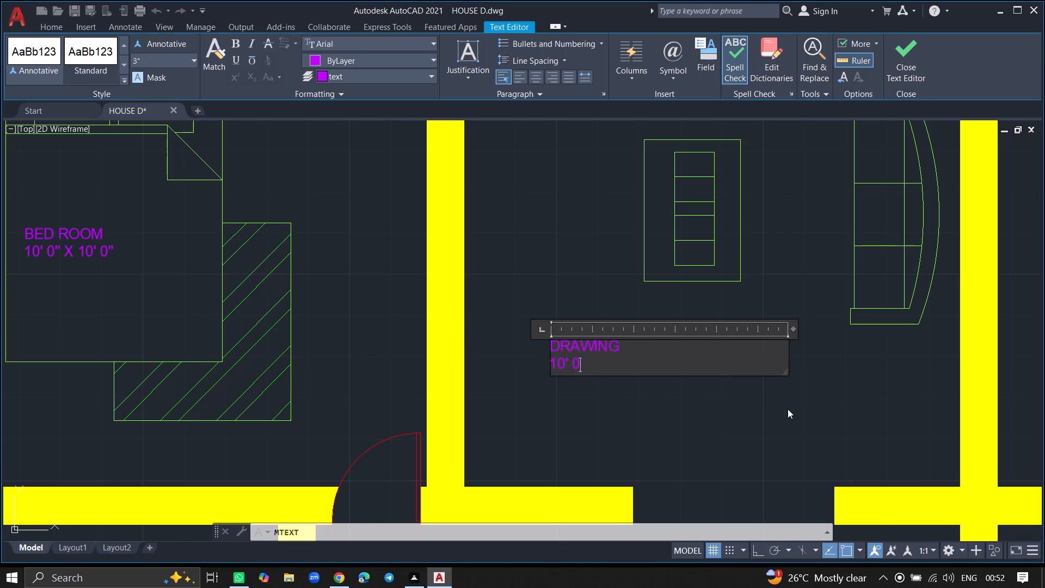
{"action": "type", "text": "\" X"}
{"action": "key", "text": "space"}
{"action": "type", "text": "10' 0\""}
{"action": "left_click", "coordinate": [777, 446]}
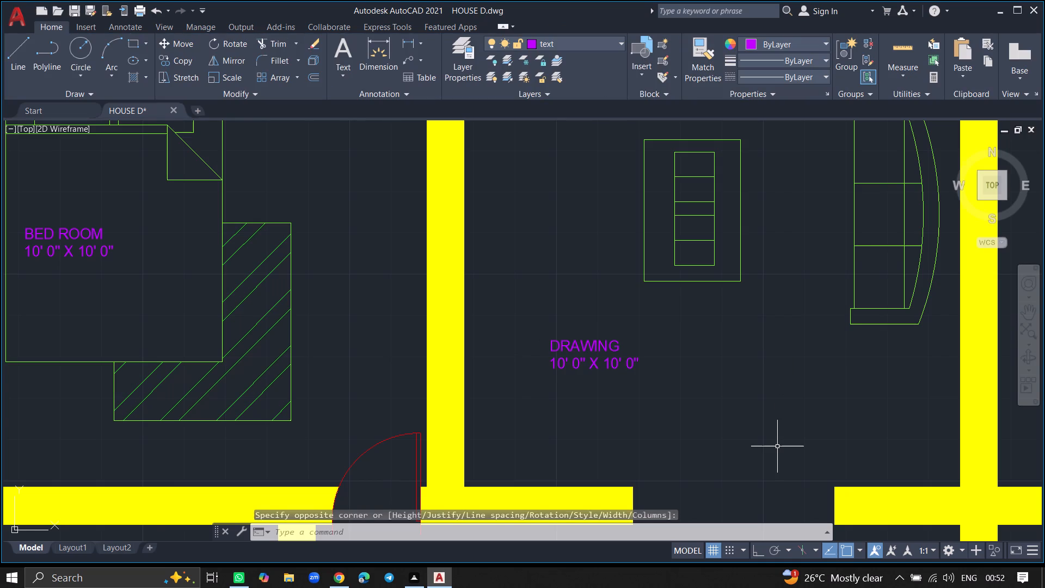
Start a multiline text label beside the toilet fixture in the room south of the northwest bedroom, with the first line TOILET.
{"action": "scroll", "coordinate": [678, 430], "scroll_direction": "down", "scroll_amount": 2, "text": "ctrl"}
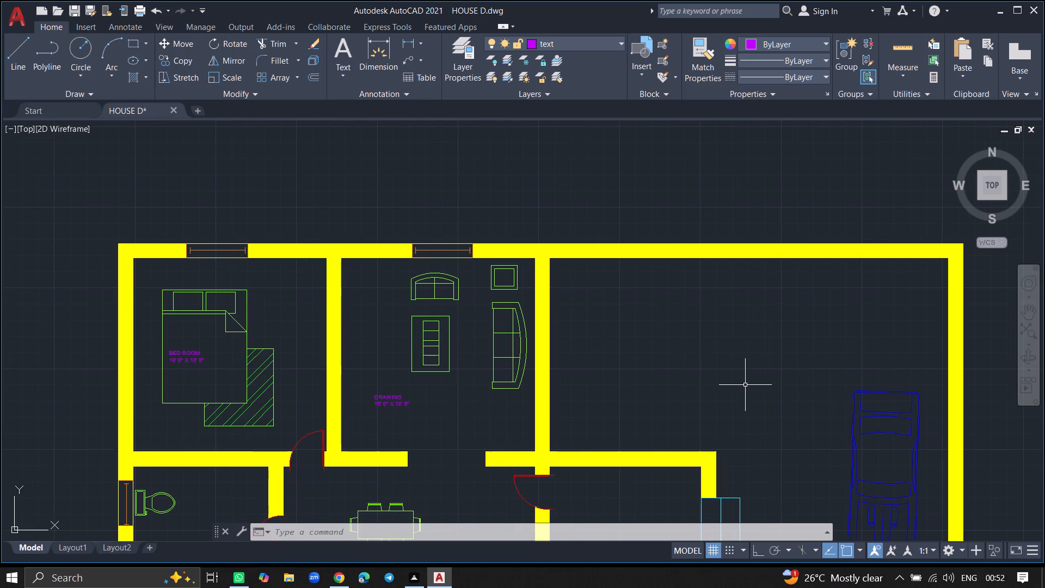
{"action": "scroll", "coordinate": [745, 385], "scroll_direction": "down", "scroll_amount": 5, "text": "ctrl"}
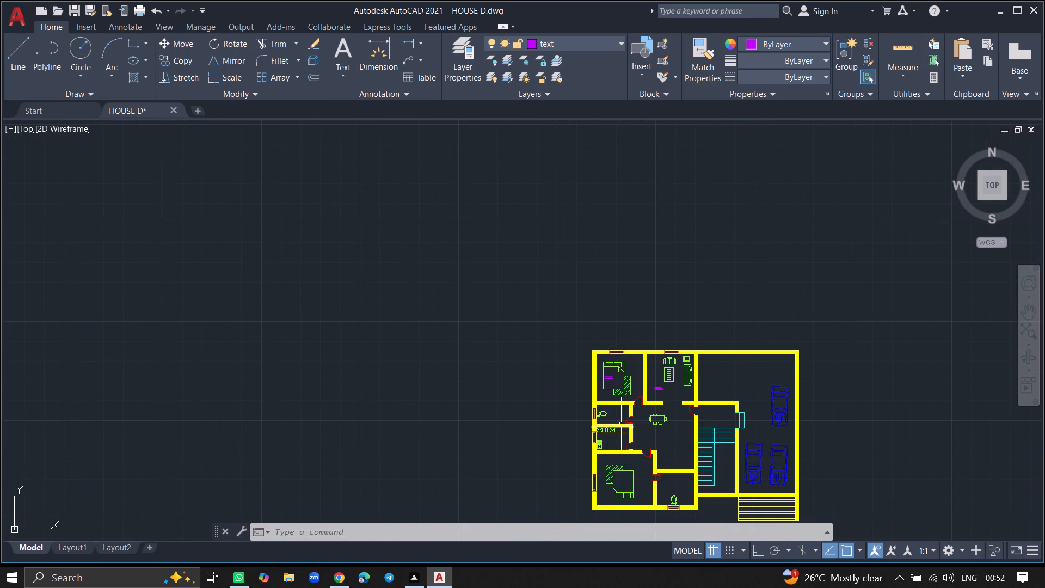
{"action": "scroll", "coordinate": [614, 418], "scroll_direction": "up", "scroll_amount": 5, "text": "ctrl"}
{"action": "type", "text": "MTEXT"}
{"action": "key", "text": "Return"}
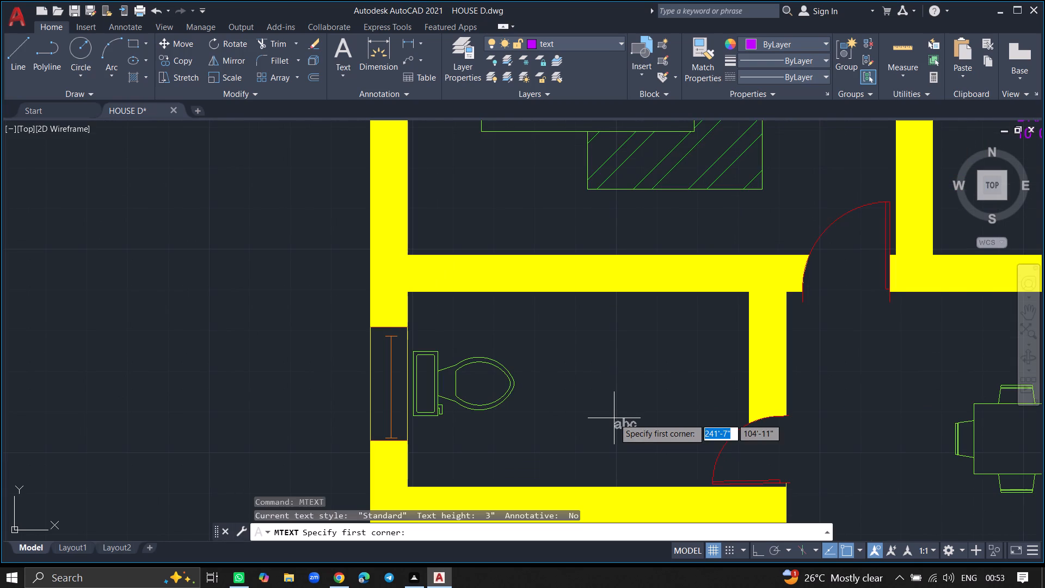
{"action": "left_click", "coordinate": [530, 332]}
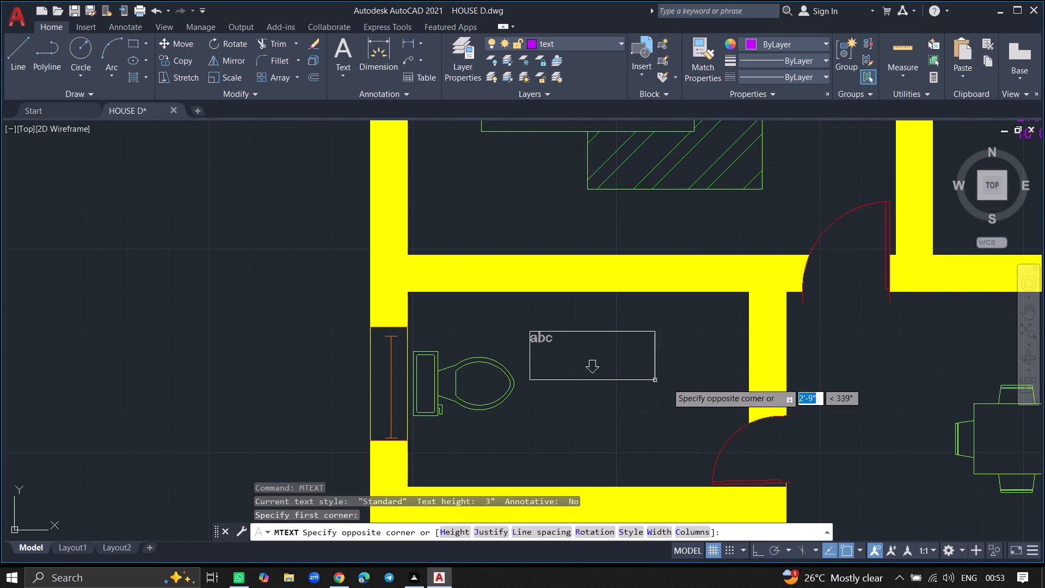
{"action": "left_click", "coordinate": [715, 383]}
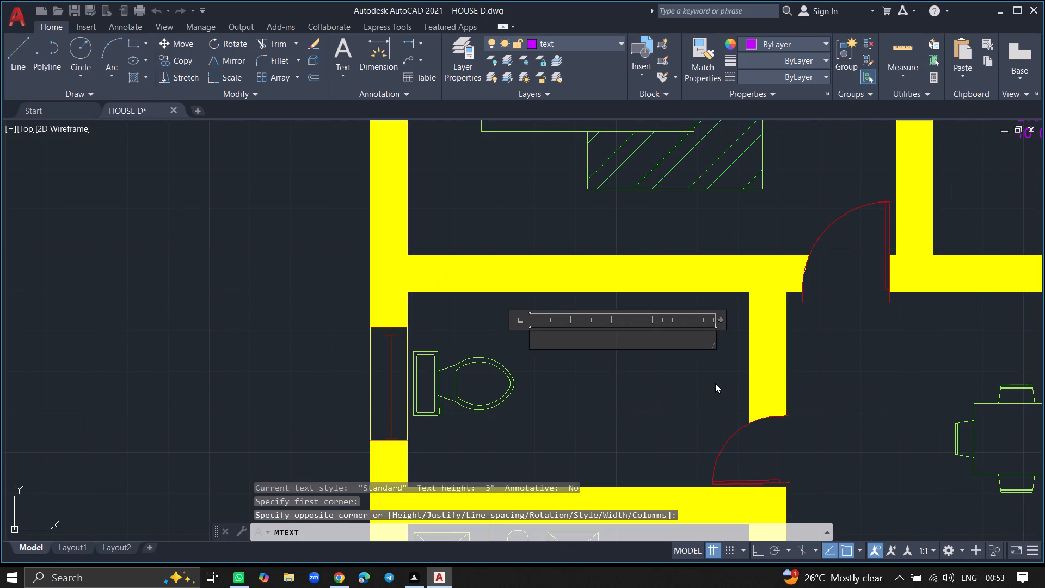
{"action": "type", "text": "TOILET"}
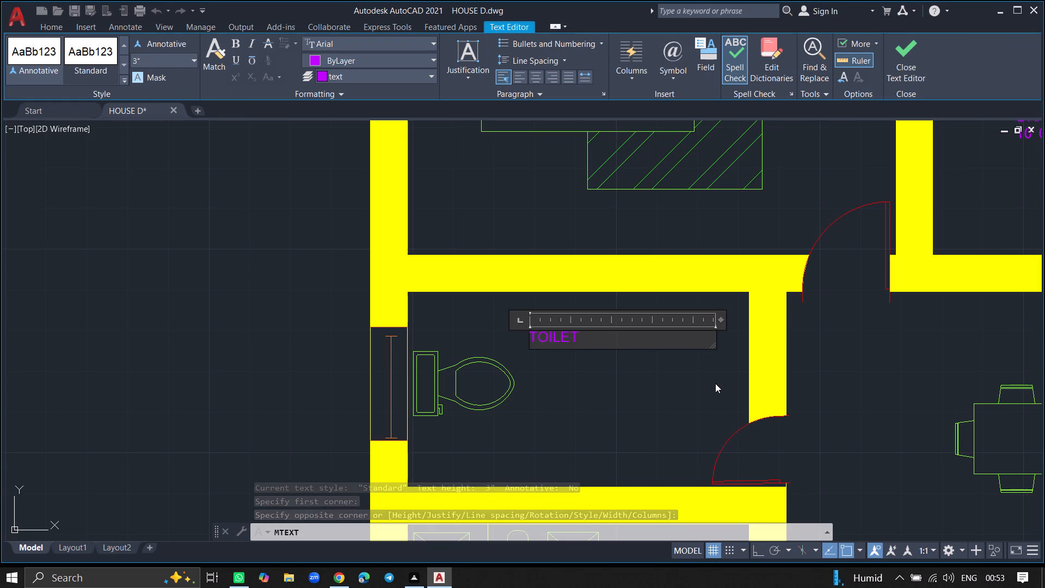
{"action": "key", "text": "space"}
{"action": "key", "text": "Return"}
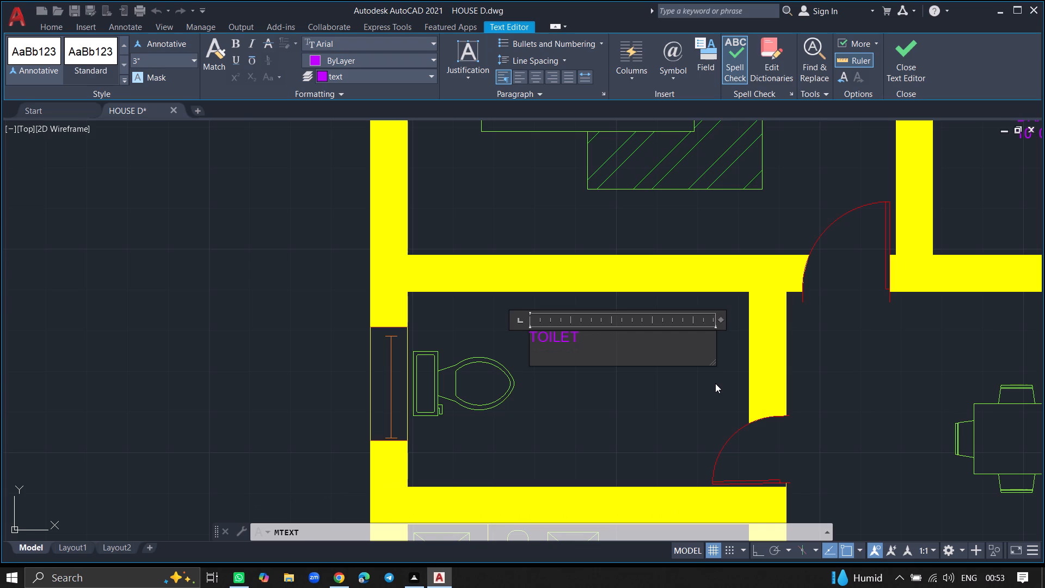
Add the second line 7' 0" X 4' 0" to the toilet label and finish the text.
{"action": "type", "text": "7'"}
{"action": "key", "text": "space"}
{"action": "key", "text": "0"}
{"action": "type", "text": "\""}
{"action": "key", "text": "space"}
{"action": "type", "text": "X"}
{"action": "key", "text": "space"}
{"action": "type", "text": "4' 0"}
{"action": "key", "text": "shift+quotedbl"}
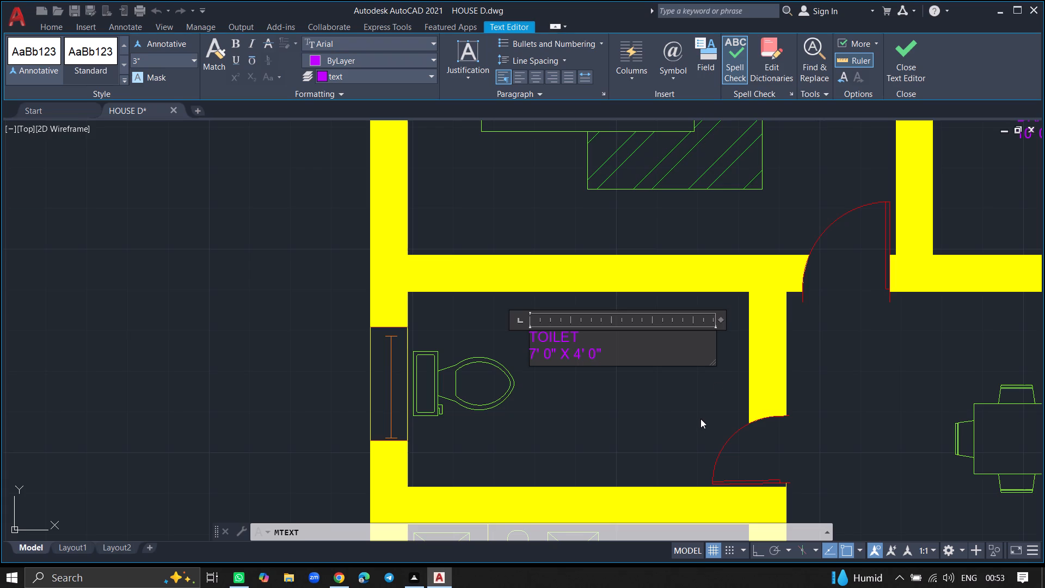
{"action": "left_click", "coordinate": [700, 419]}
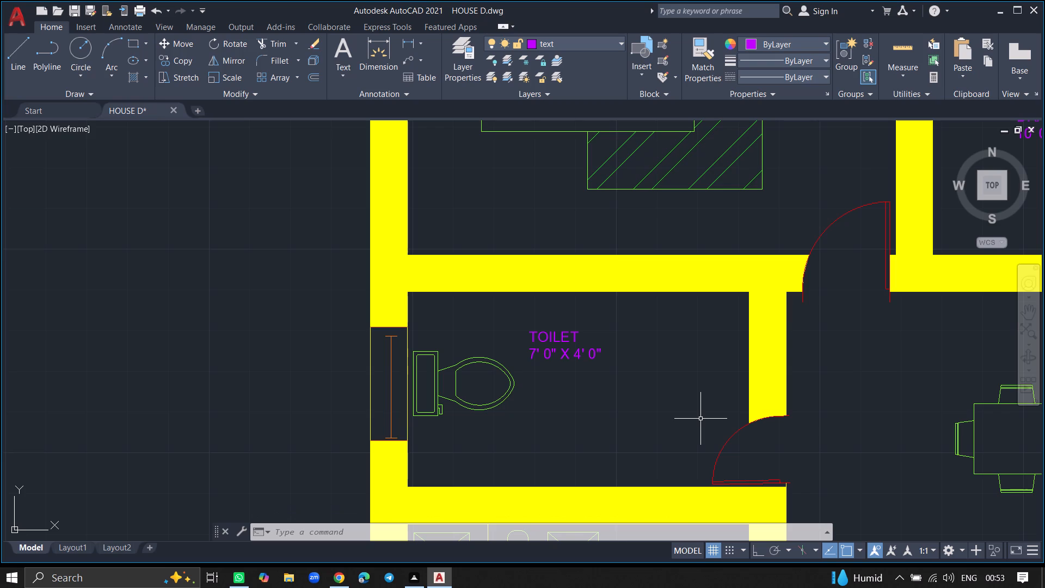
Start a multiline text box on the open kitchen floor, south of the north counter and east of the sink.
{"action": "scroll", "coordinate": [700, 419], "scroll_direction": "down", "scroll_amount": 3, "text": "ctrl"}
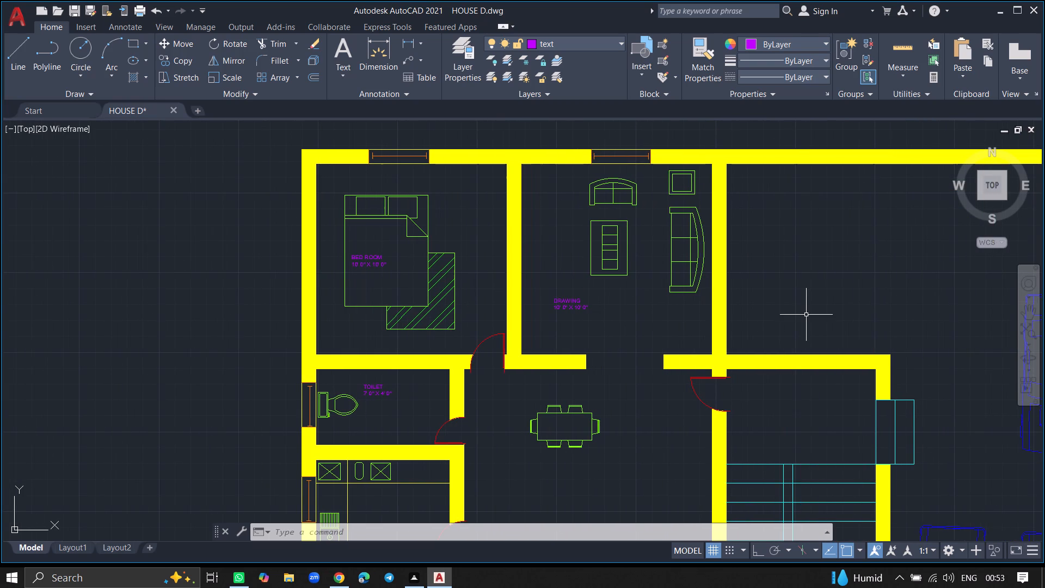
{"action": "scroll", "coordinate": [806, 314], "scroll_direction": "down", "scroll_amount": 2, "text": "ctrl"}
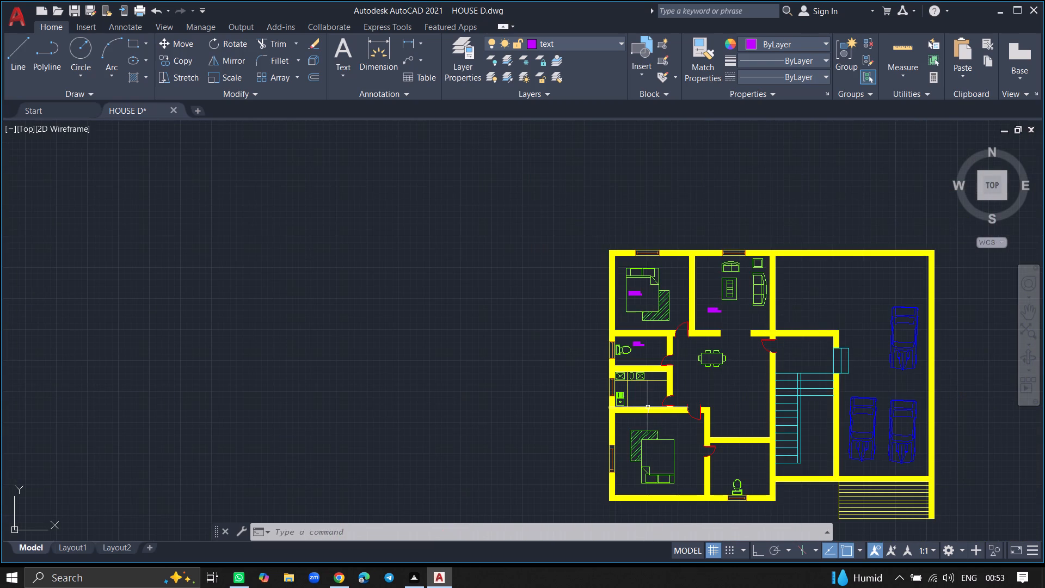
{"action": "scroll", "coordinate": [648, 407], "scroll_direction": "up", "scroll_amount": 3, "text": "ctrl"}
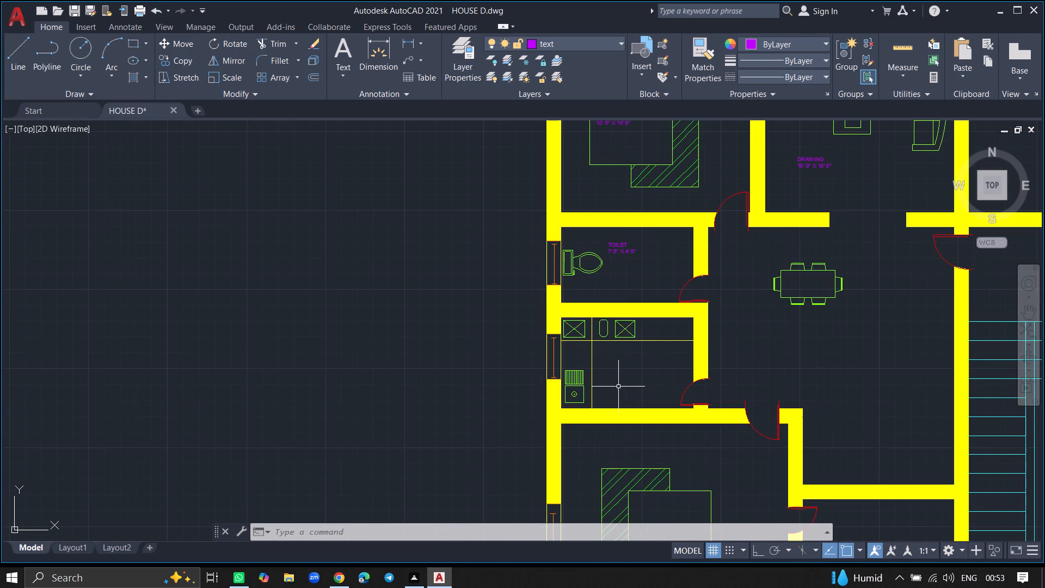
{"action": "scroll", "coordinate": [612, 377], "scroll_direction": "up", "scroll_amount": 3, "text": "ctrl"}
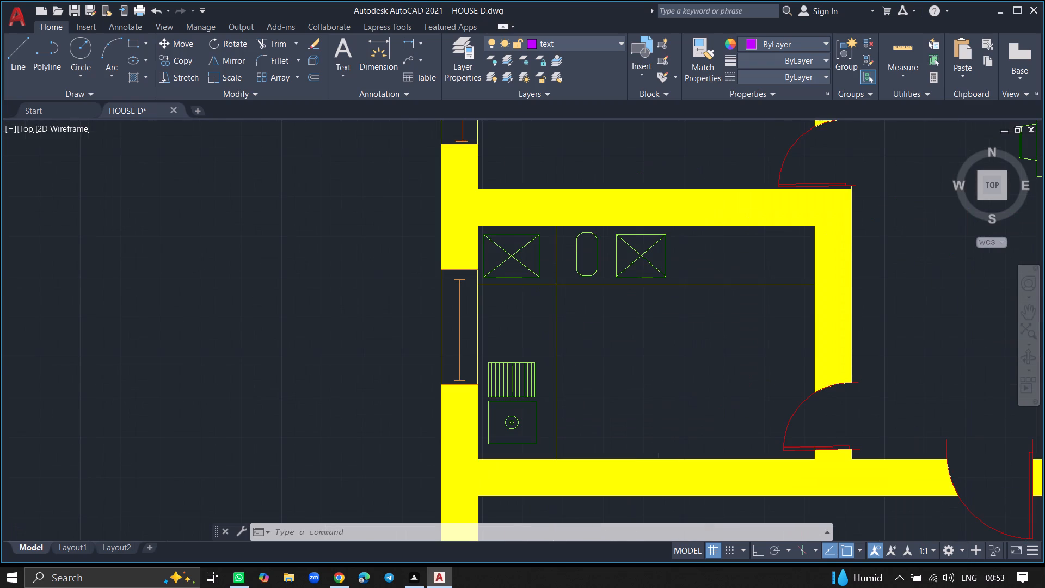
{"action": "type", "text": "MTEXT"}
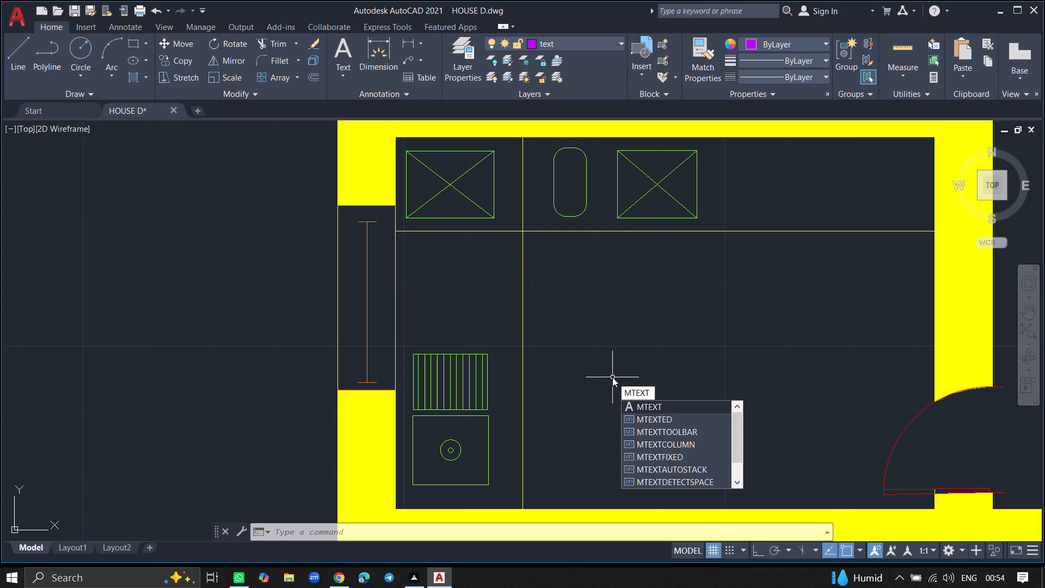
{"action": "key", "text": "Return"}
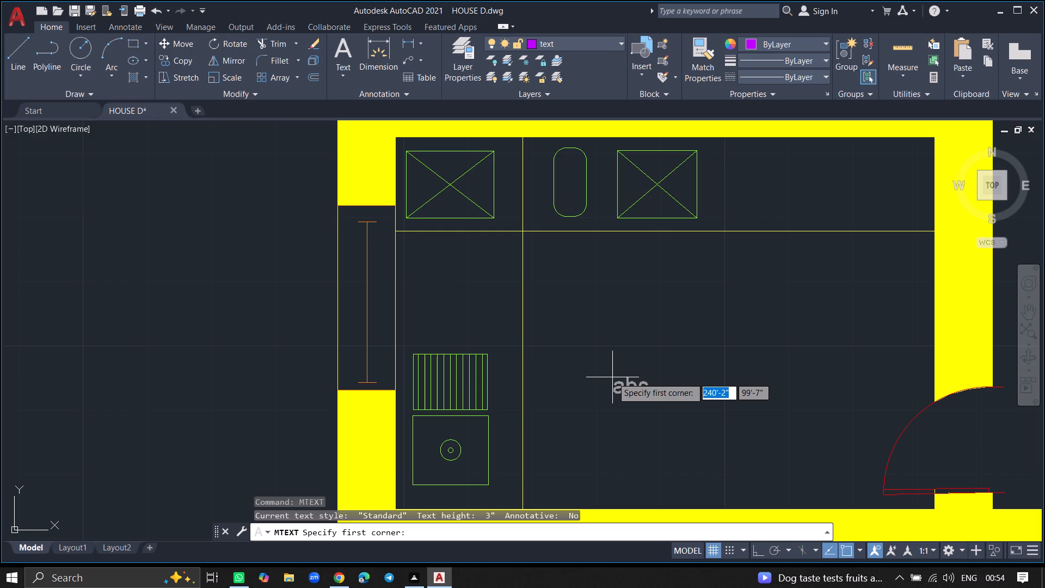
{"action": "left_click", "coordinate": [581, 313]}
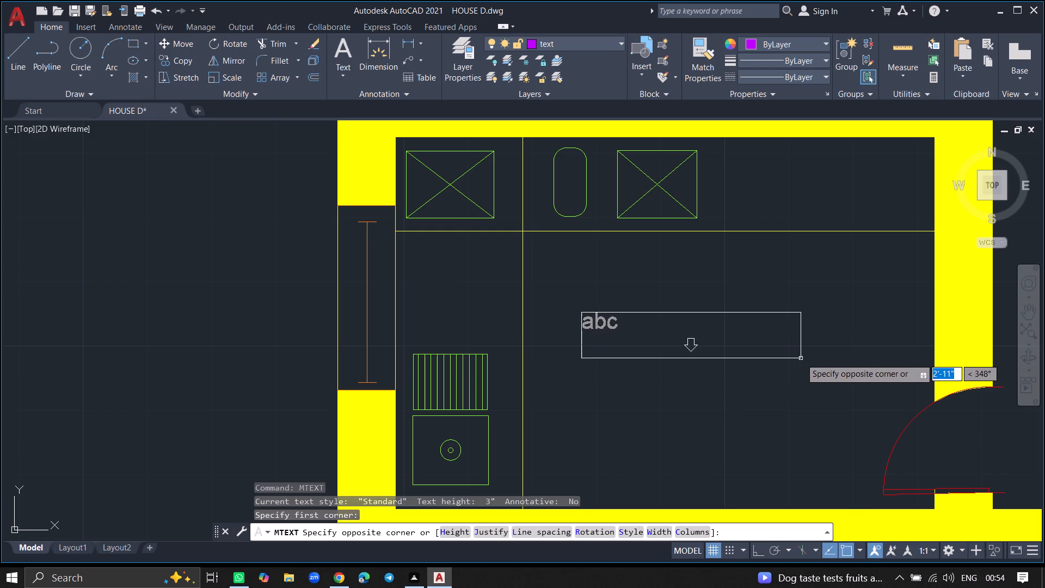
{"action": "left_click", "coordinate": [834, 360]}
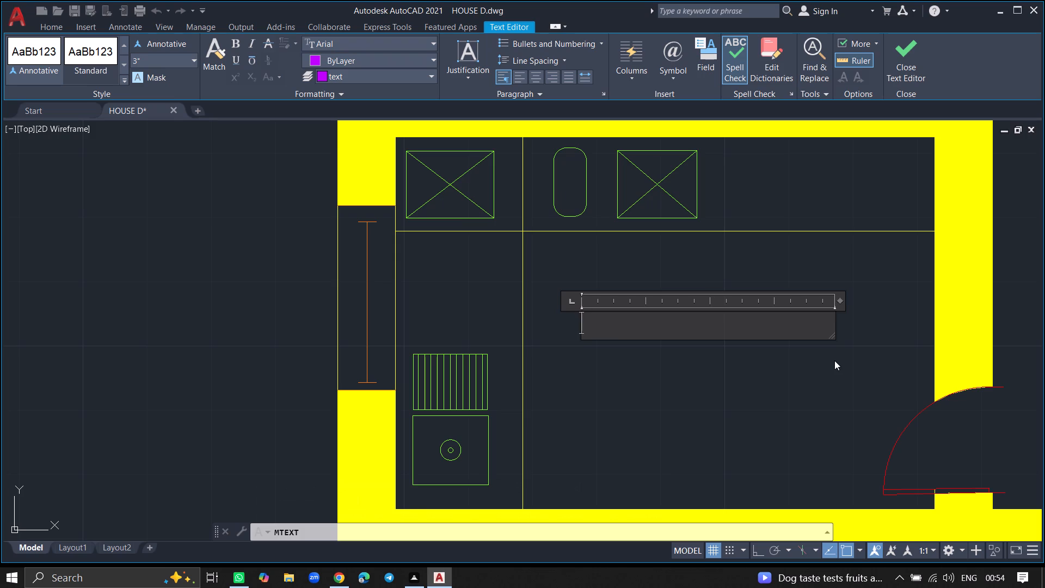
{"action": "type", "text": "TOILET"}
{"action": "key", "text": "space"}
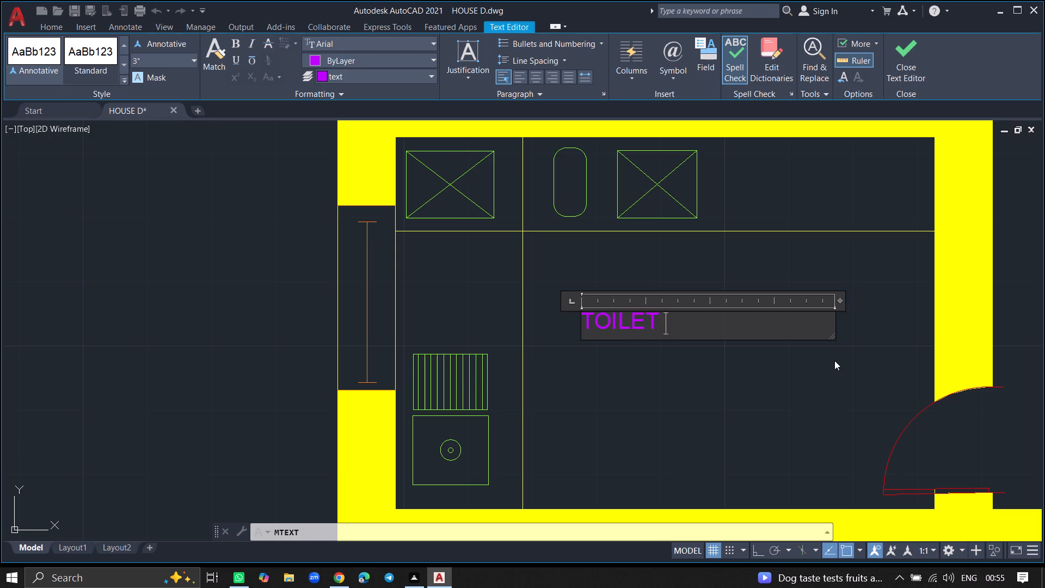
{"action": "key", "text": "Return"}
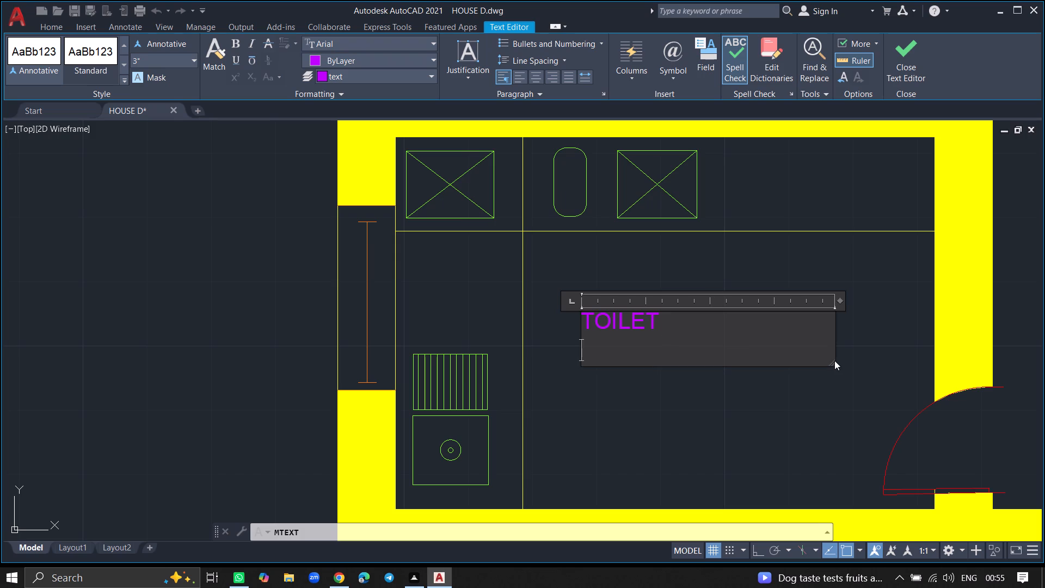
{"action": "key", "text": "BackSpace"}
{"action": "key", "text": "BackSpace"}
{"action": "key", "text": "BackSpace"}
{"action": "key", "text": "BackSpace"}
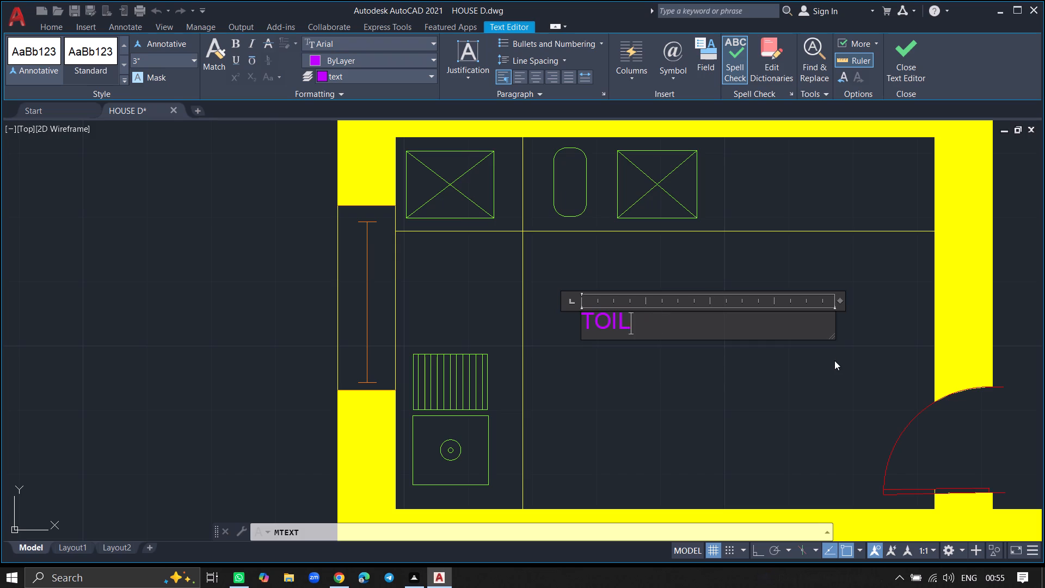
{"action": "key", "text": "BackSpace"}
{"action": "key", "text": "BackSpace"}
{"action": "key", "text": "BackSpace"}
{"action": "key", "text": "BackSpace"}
Enter the kitchen label as KITCHEN with a second line 7' 0" X 4' 10" and finish the text.
{"action": "type", "text": "KITC"}
{"action": "type", "text": "HEN"}
{"action": "key", "text": "space"}
{"action": "key", "text": "Return"}
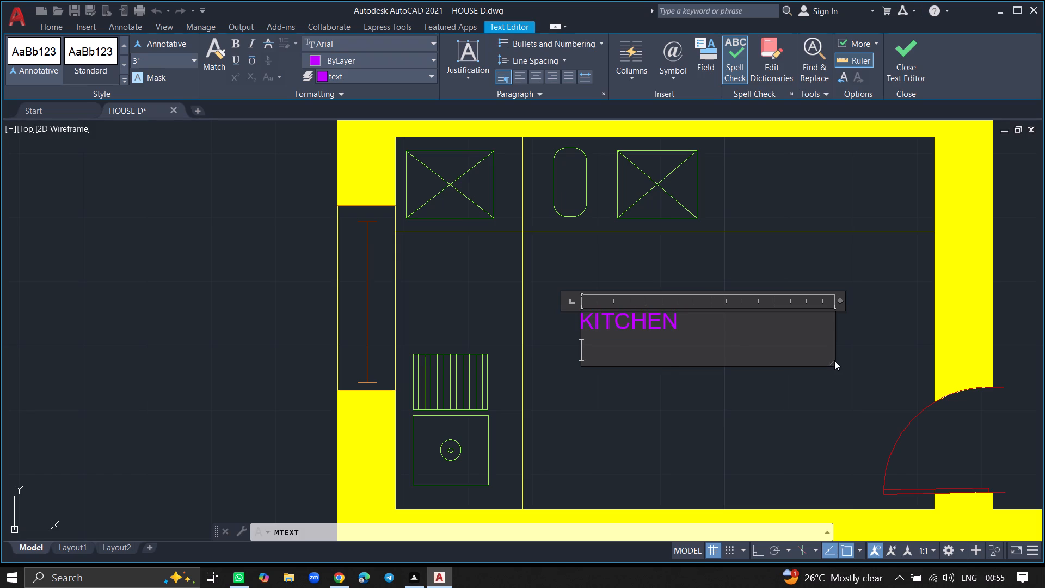
{"action": "type", "text": "7'"}
{"action": "key", "text": "space"}
{"action": "key", "text": "0"}
{"action": "type", "text": "\" X"}
{"action": "key", "text": "space"}
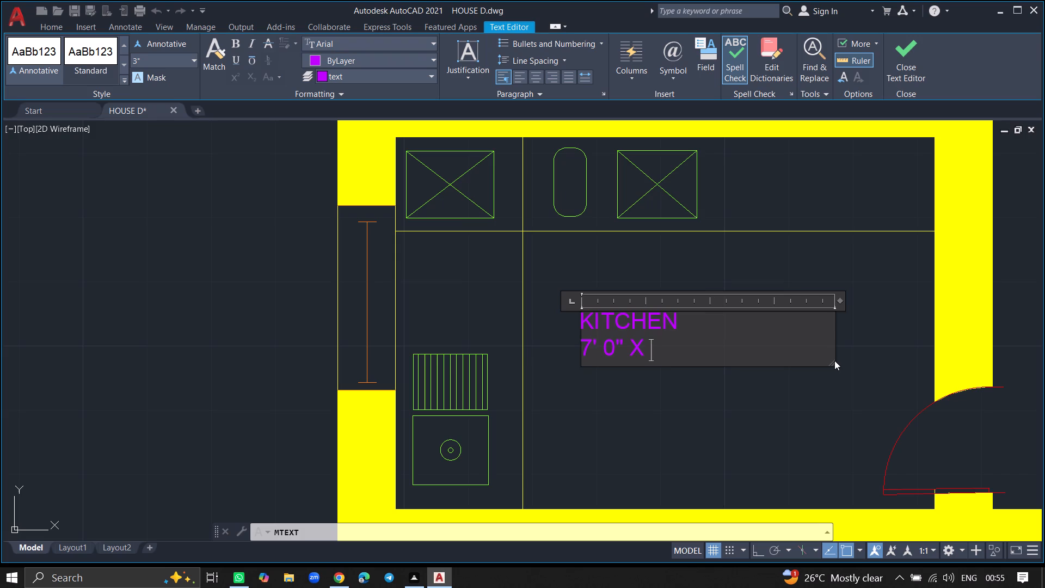
{"action": "key", "text": "4"}
{"action": "type", "text": "'"}
{"action": "key", "text": "space"}
{"action": "type", "text": "10"}
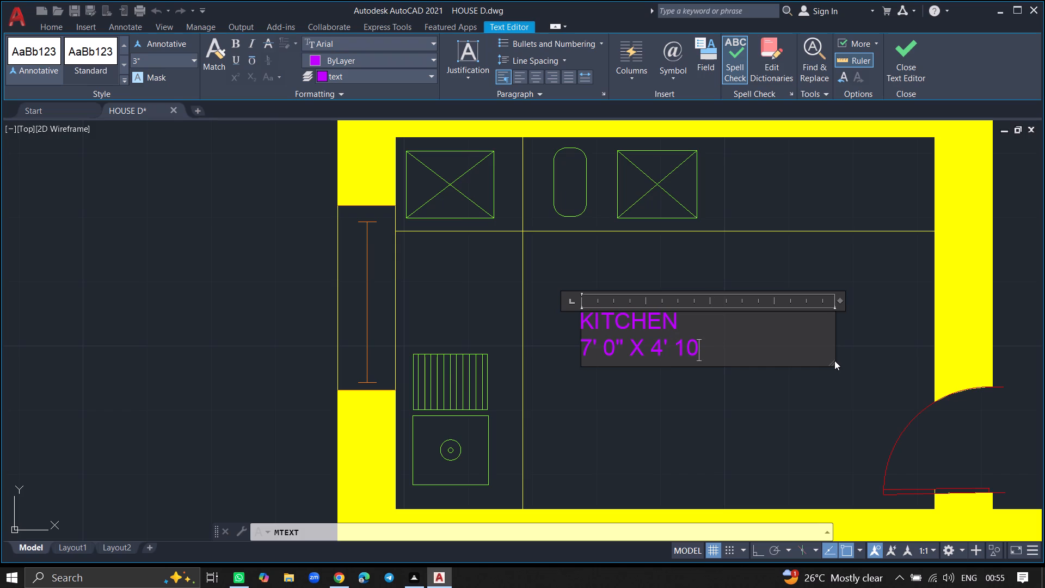
{"action": "key", "text": "shift+quotedbl"}
{"action": "left_click", "coordinate": [832, 394]}
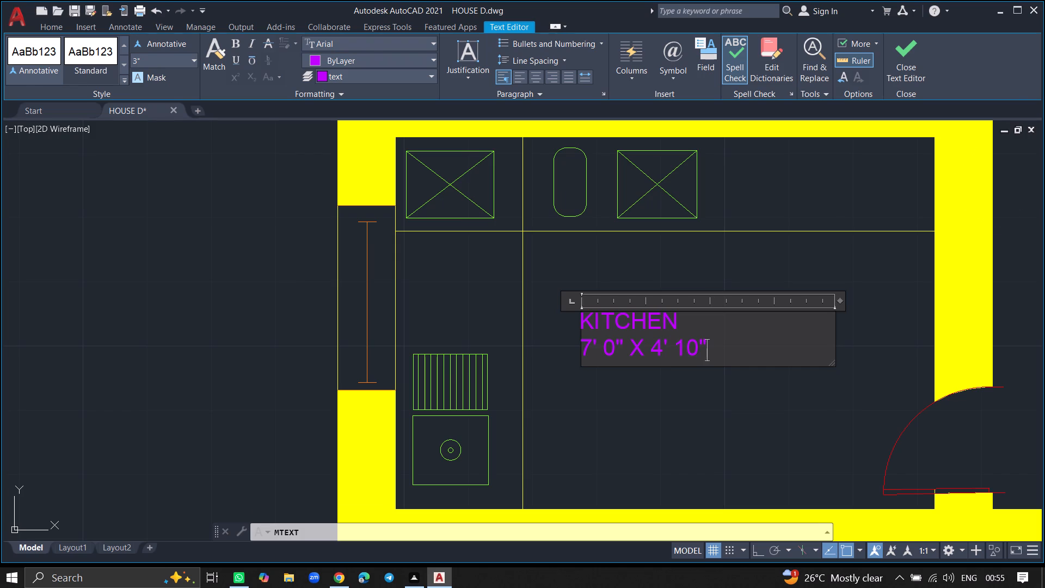
Start a multiline text label above the bed in the southwest room, south of the kitchen, with the first line BED ROOM.
{"action": "scroll", "coordinate": [820, 347], "scroll_direction": "down", "scroll_amount": 4, "text": "ctrl"}
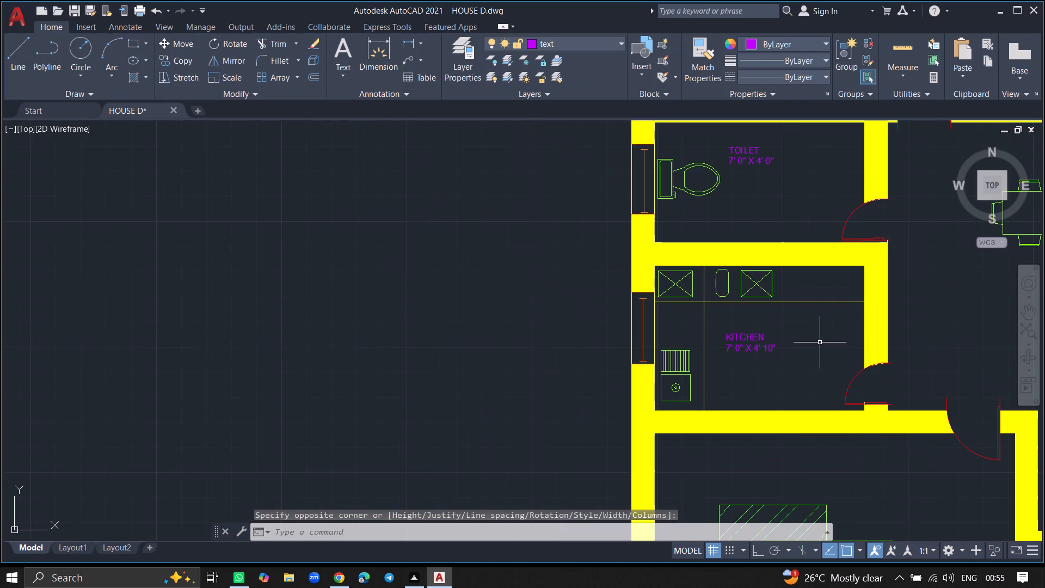
{"action": "scroll", "coordinate": [820, 342], "scroll_direction": "down", "scroll_amount": 2, "text": "ctrl"}
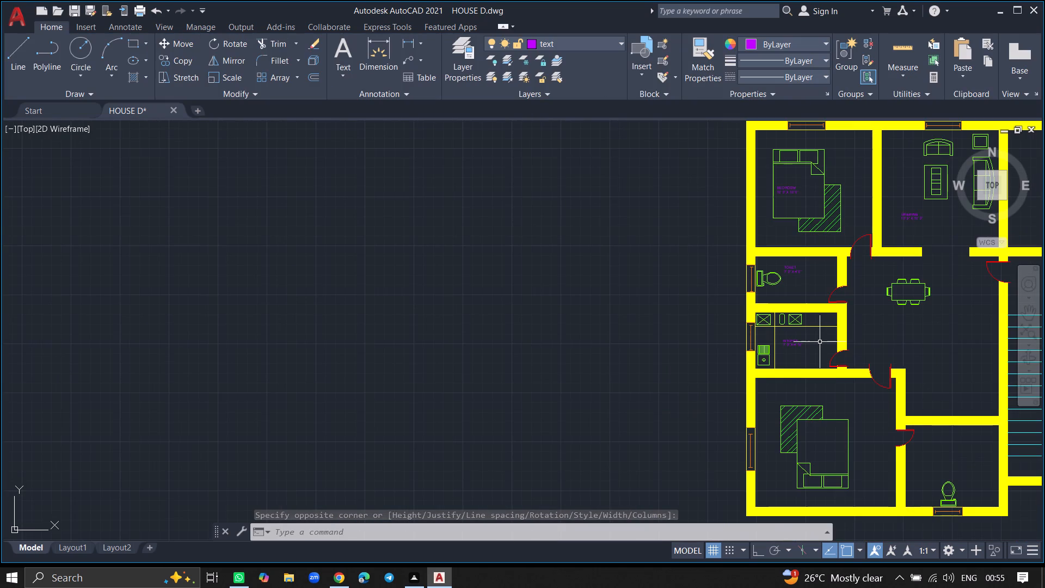
{"action": "scroll", "coordinate": [819, 399], "scroll_direction": "up", "scroll_amount": 3, "text": "ctrl"}
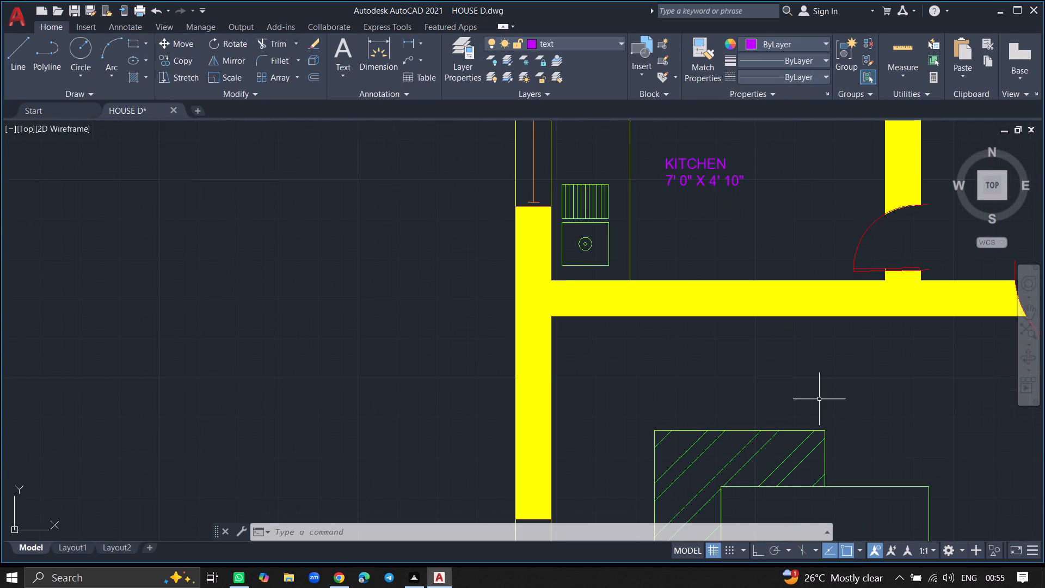
{"action": "type", "text": "MTEXT"}
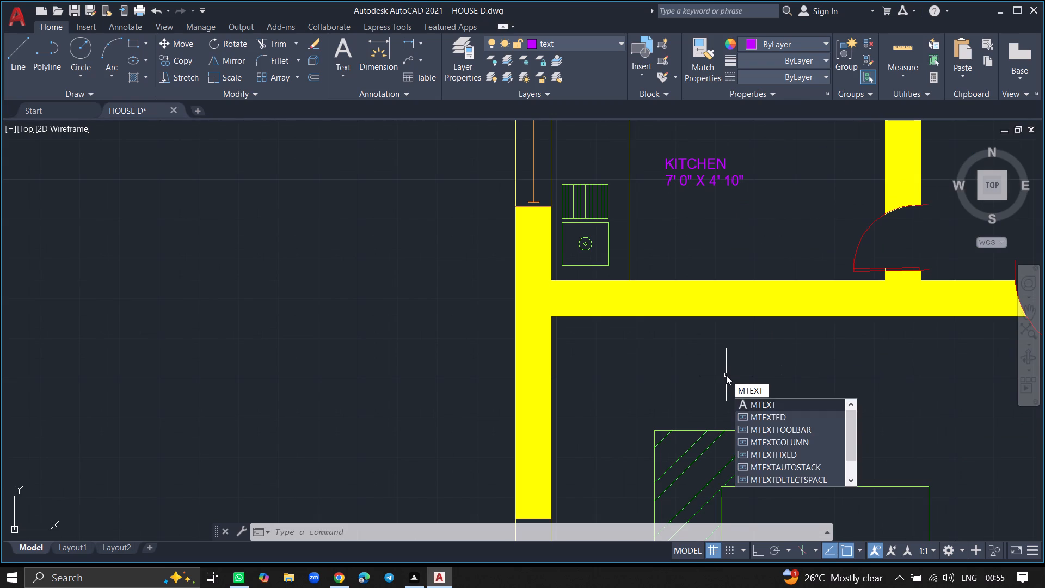
{"action": "key", "text": "Return"}
{"action": "left_click", "coordinate": [712, 347]}
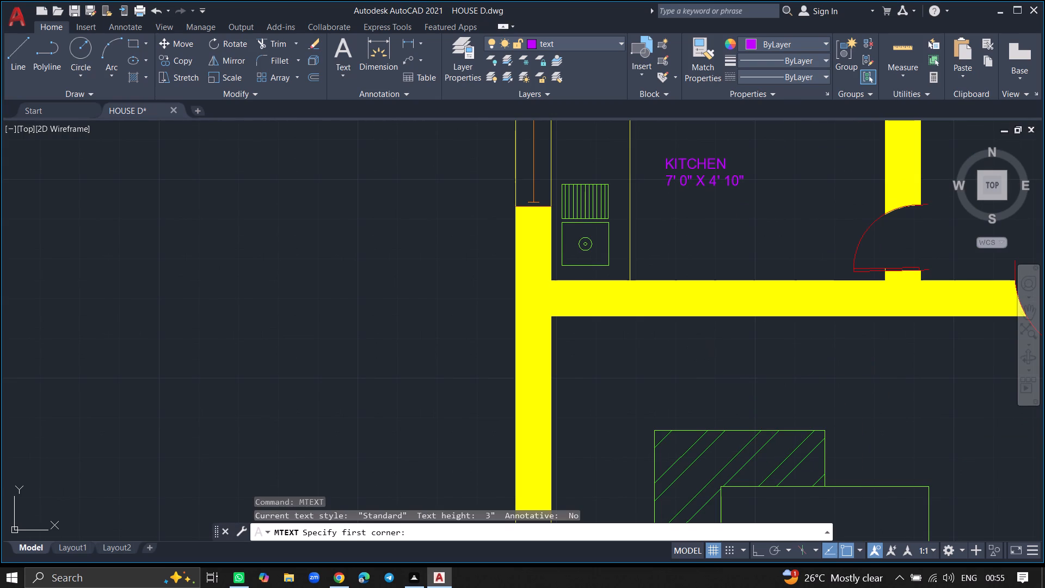
{"action": "left_click", "coordinate": [957, 410]}
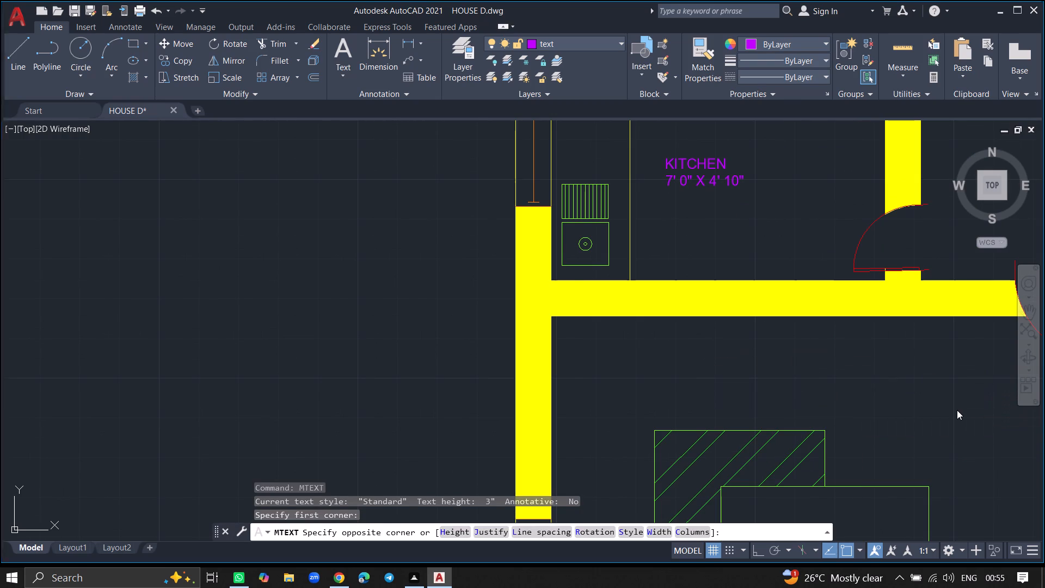
{"action": "type", "text": "BED"}
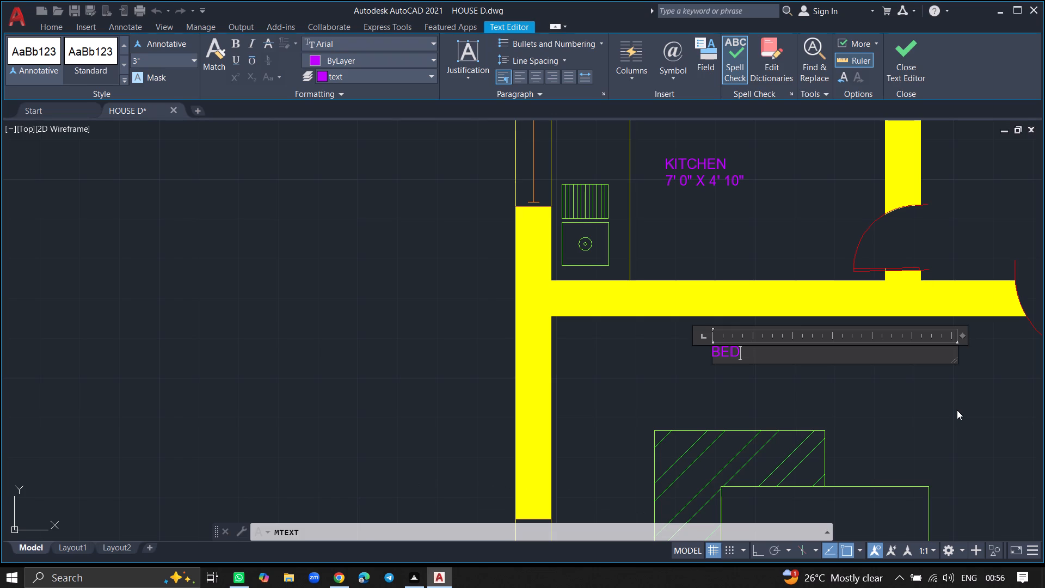
{"action": "key", "text": "space"}
{"action": "type", "text": "ROOM"}
{"action": "key", "text": "space"}
{"action": "key", "text": "Return"}
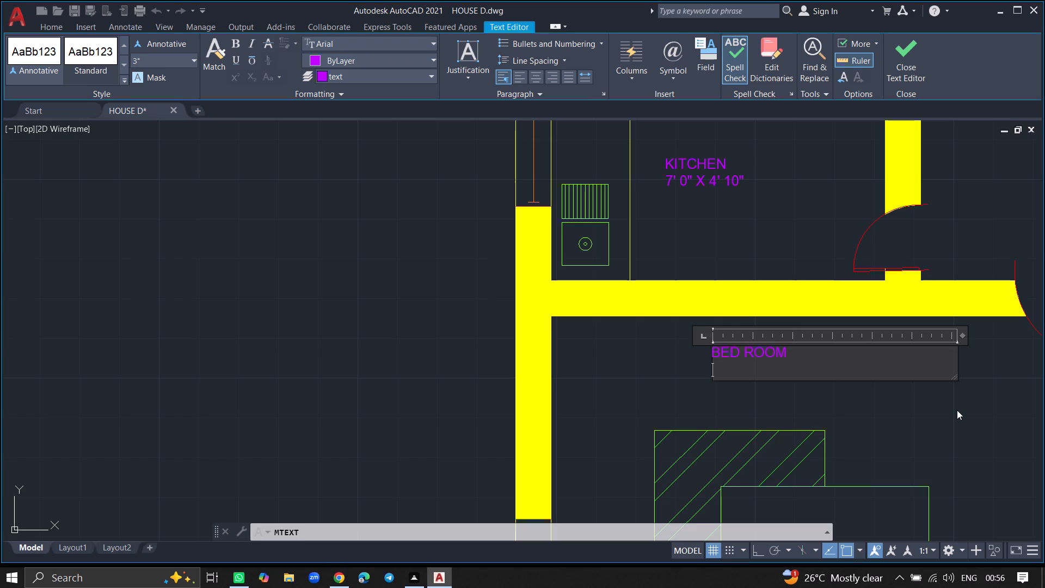
Add the second line 12' 0" X 11' 0" to the southwest bedroom label and finish the text.
{"action": "type", "text": "12"}
{"action": "type", "text": "'"}
{"action": "key", "text": "space"}
{"action": "key", "text": "0"}
{"action": "type", "text": "\""}
{"action": "key", "text": "space"}
{"action": "type", "text": "X"}
{"action": "key", "text": "space"}
{"action": "type", "text": "11'"}
{"action": "key", "text": "space"}
{"action": "key", "text": "0"}
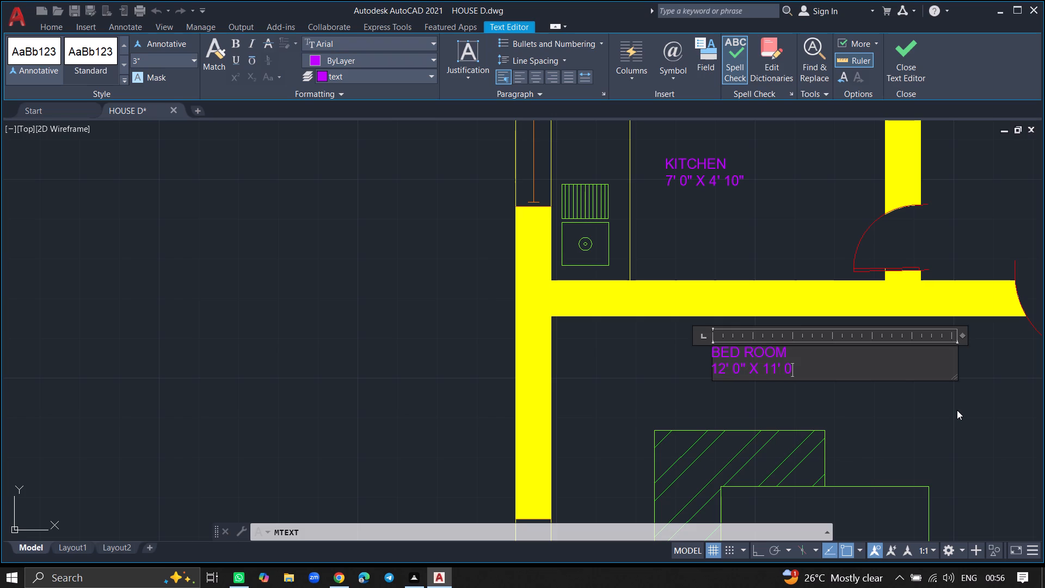
{"action": "key", "text": "shift+quotedbl"}
{"action": "left_click", "coordinate": [957, 427]}
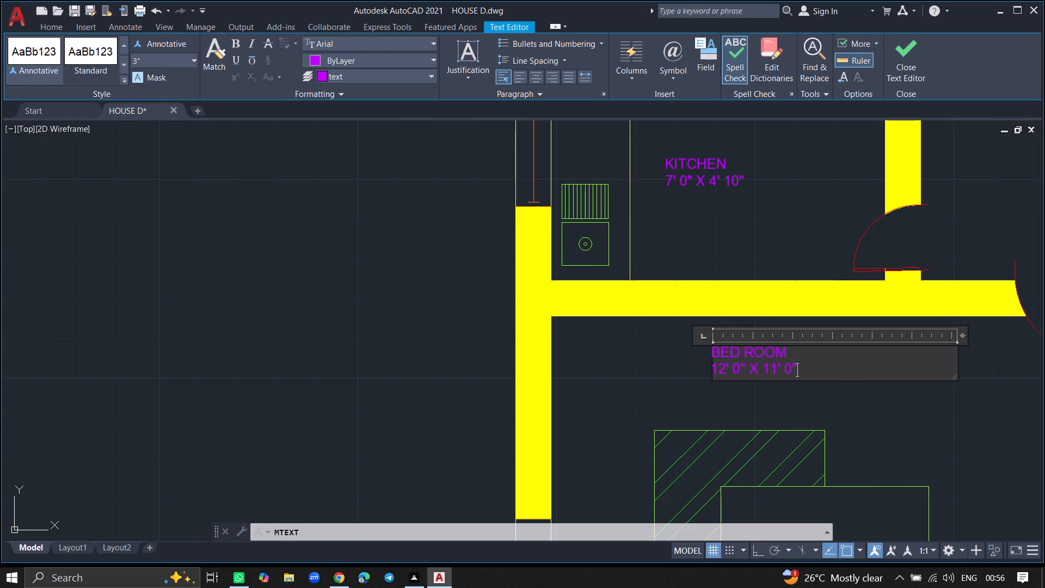
Start a multiline text label on the open floor south of the dining table, with the first line DINNING.
{"action": "scroll", "coordinate": [925, 413], "scroll_direction": "down", "scroll_amount": 4, "text": "ctrl"}
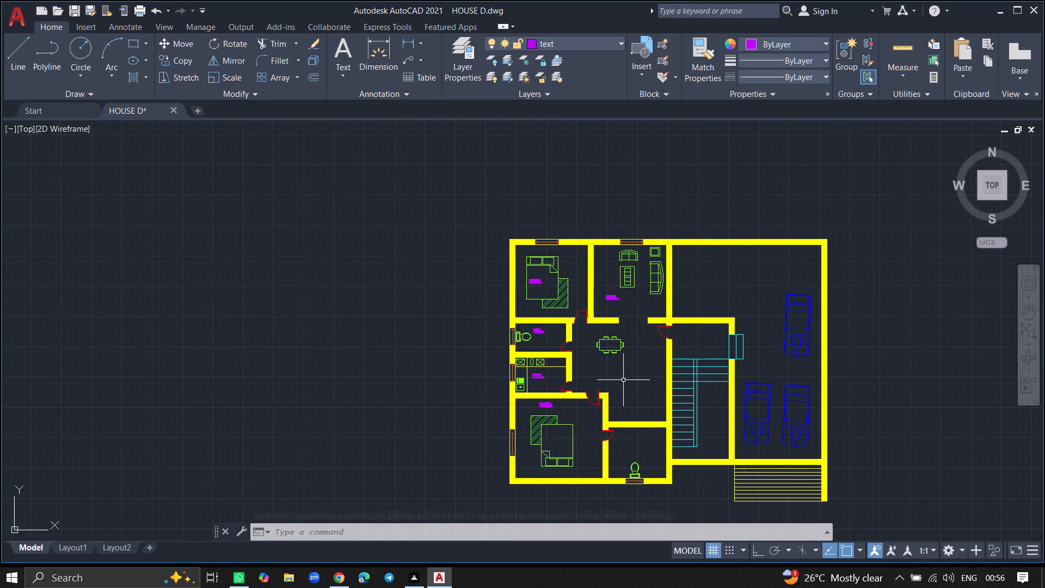
{"action": "scroll", "coordinate": [612, 384], "scroll_direction": "up", "scroll_amount": 4, "text": "ctrl"}
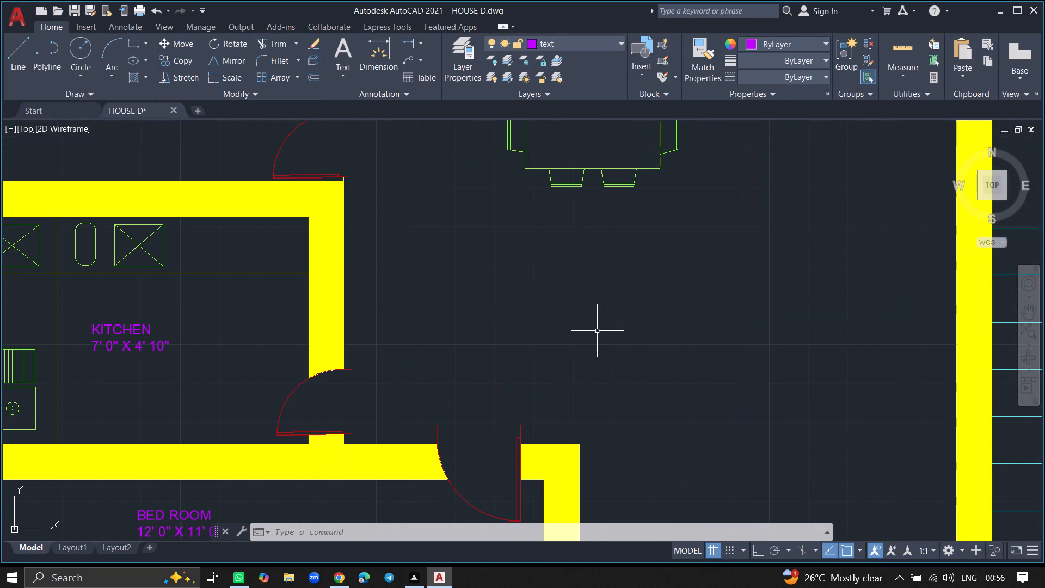
{"action": "type", "text": "MTEXT"}
{"action": "key", "text": "Return"}
{"action": "left_click", "coordinate": [552, 251]}
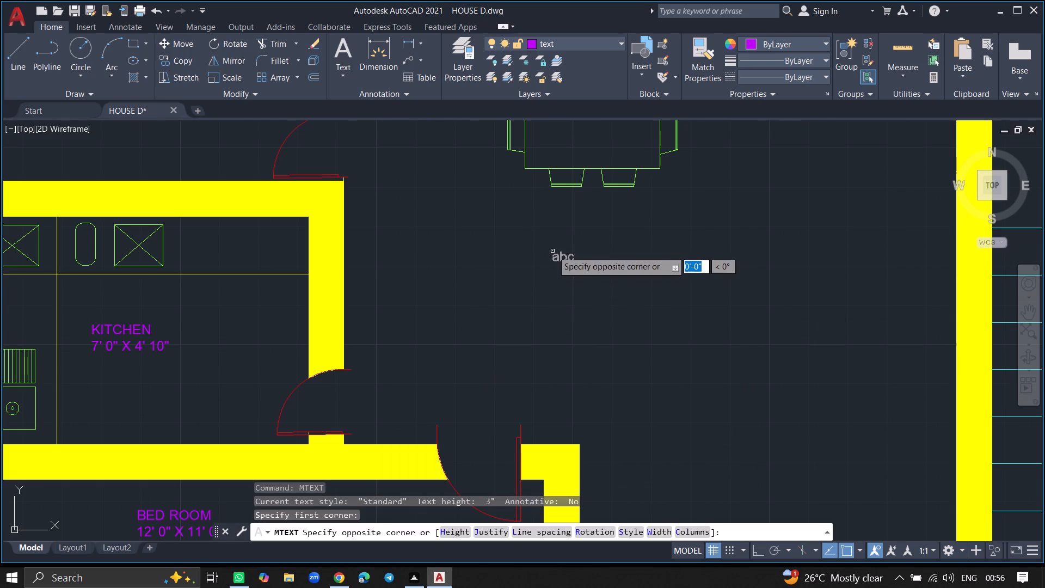
{"action": "left_click", "coordinate": [761, 293]}
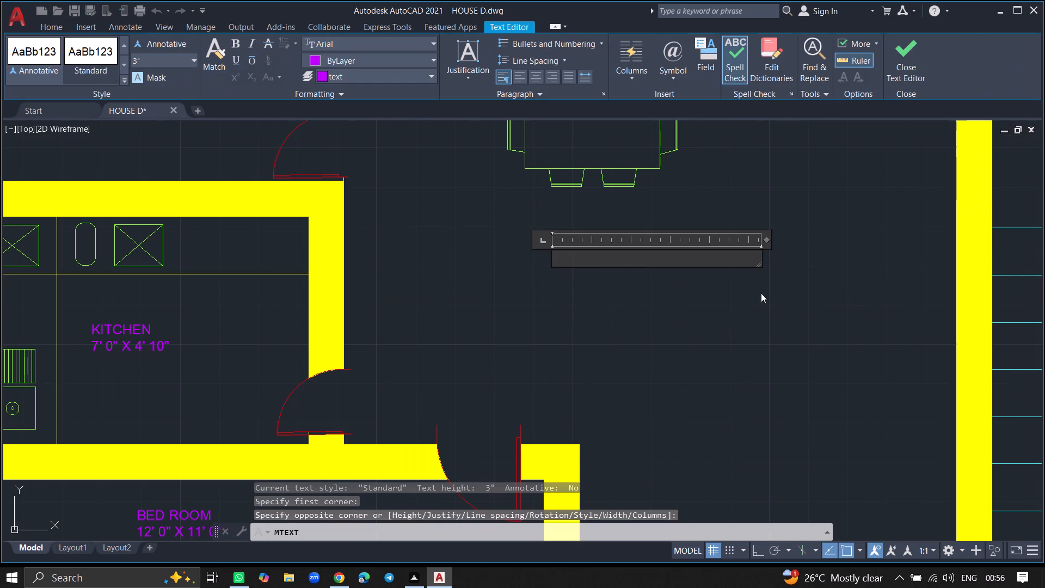
{"action": "type", "text": "DINNING"}
{"action": "key", "text": "space"}
{"action": "key", "text": "Return"}
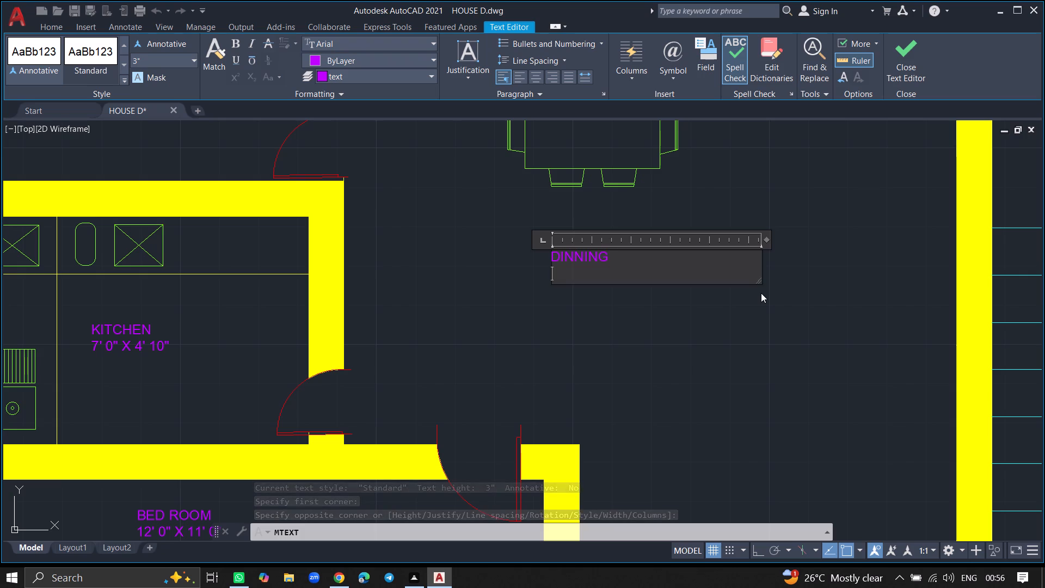
Add the second line 10' 3" X 9' 5" to the dining label and finish the text.
{"action": "type", "text": "10'"}
{"action": "key", "text": "space"}
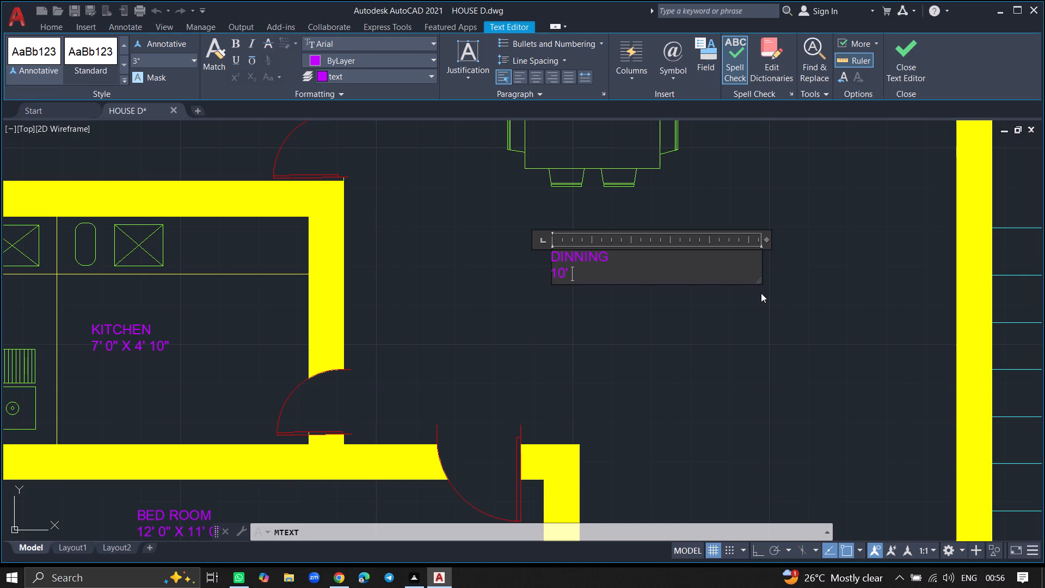
{"action": "key", "text": "3"}
{"action": "type", "text": "\" X"}
{"action": "key", "text": "space"}
{"action": "type", "text": "9'"}
{"action": "key", "text": "space"}
{"action": "key", "text": "5"}
{"action": "key", "text": "shift+quotedbl"}
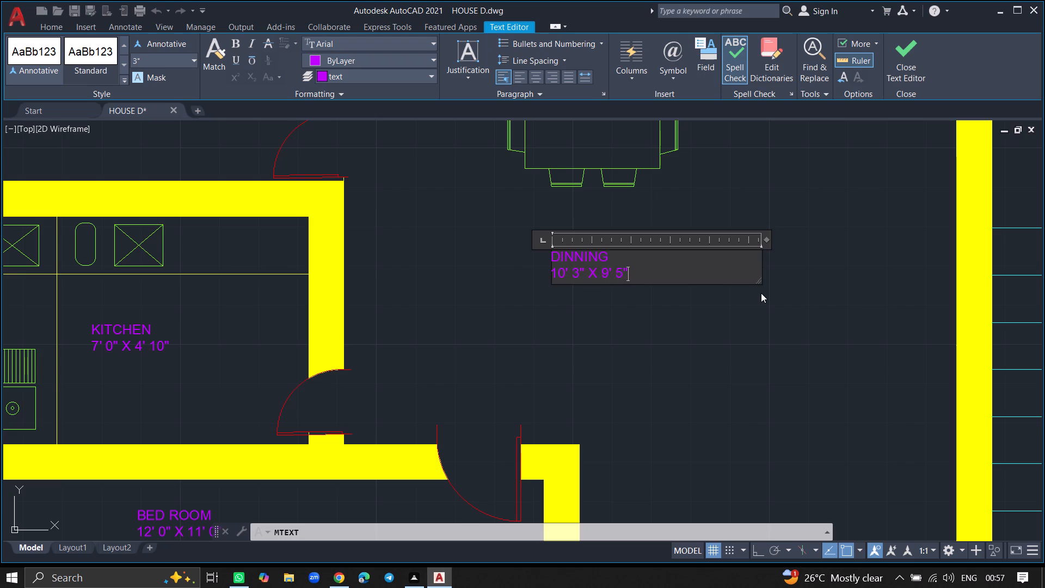
{"action": "left_click", "coordinate": [748, 323]}
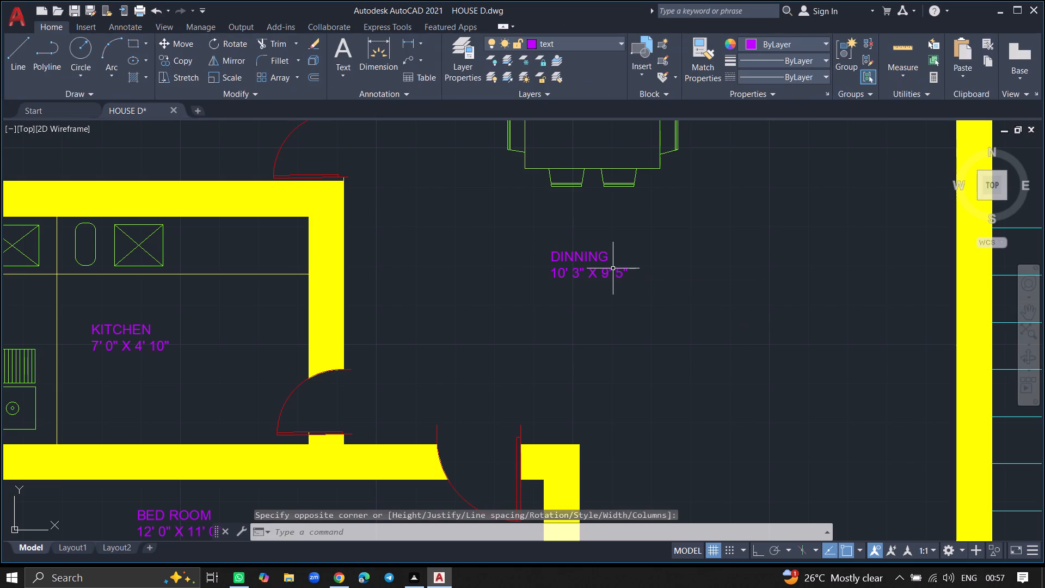
Set the text height of the six room labels (dining, kitchen, both bedrooms, toilet and drawing) to 5".
{"action": "left_click", "coordinate": [606, 269]}
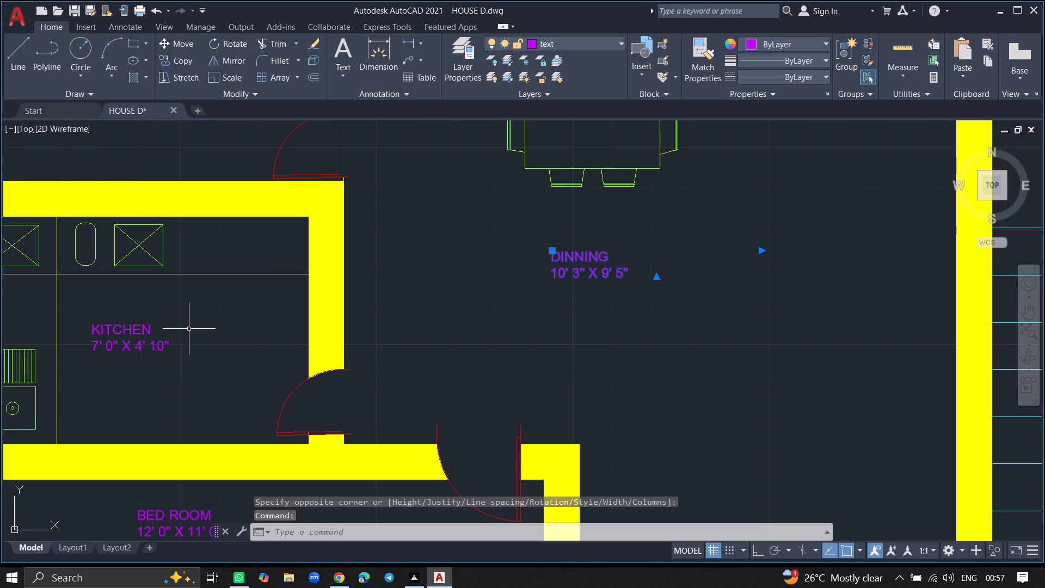
{"action": "left_click", "coordinate": [157, 344]}
{"action": "scroll", "coordinate": [195, 352], "scroll_direction": "down", "scroll_amount": 4, "text": "ctrl"}
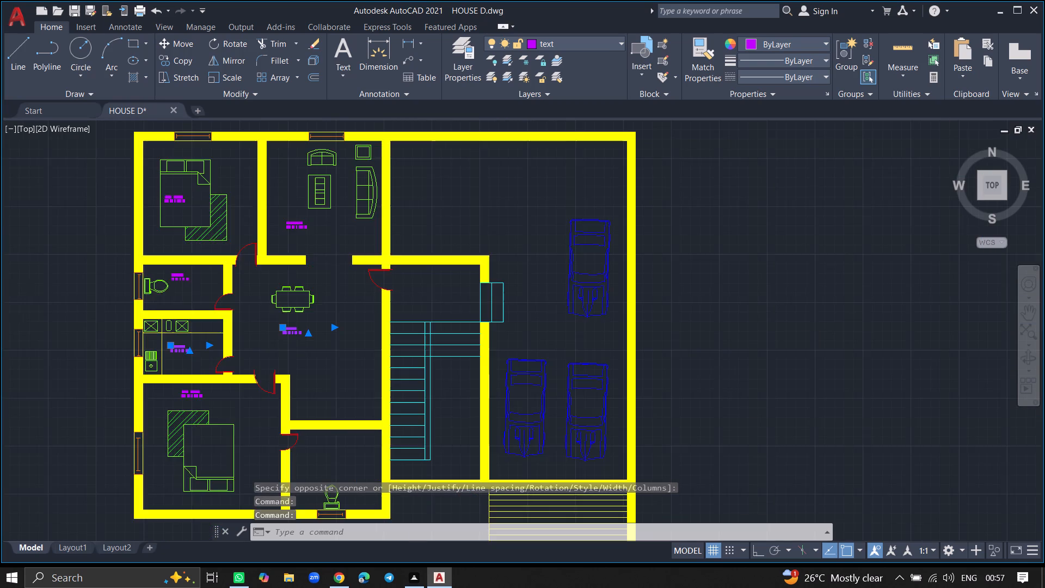
{"action": "left_click", "coordinate": [195, 381]}
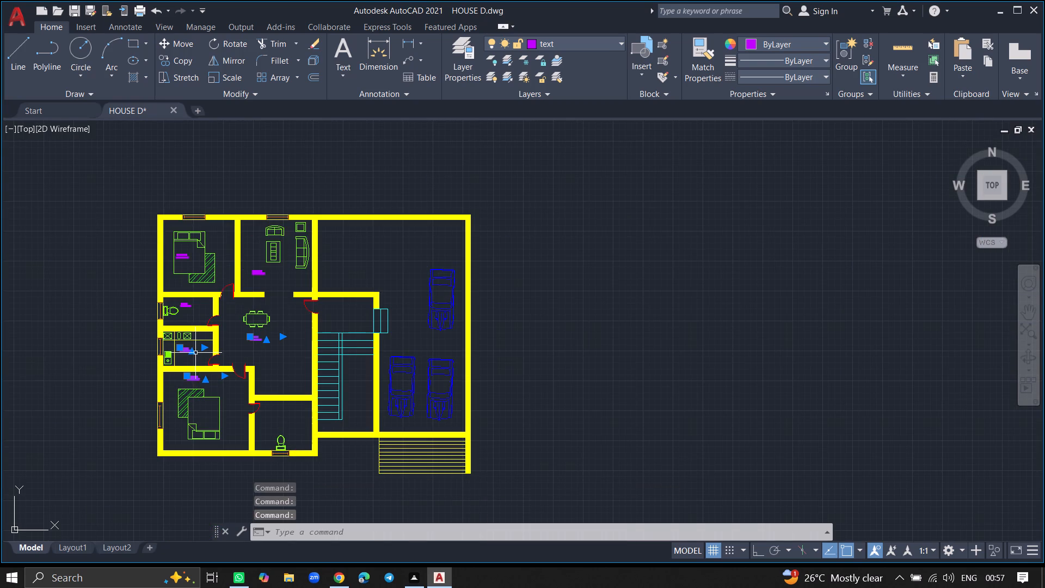
{"action": "left_click", "coordinate": [185, 306]}
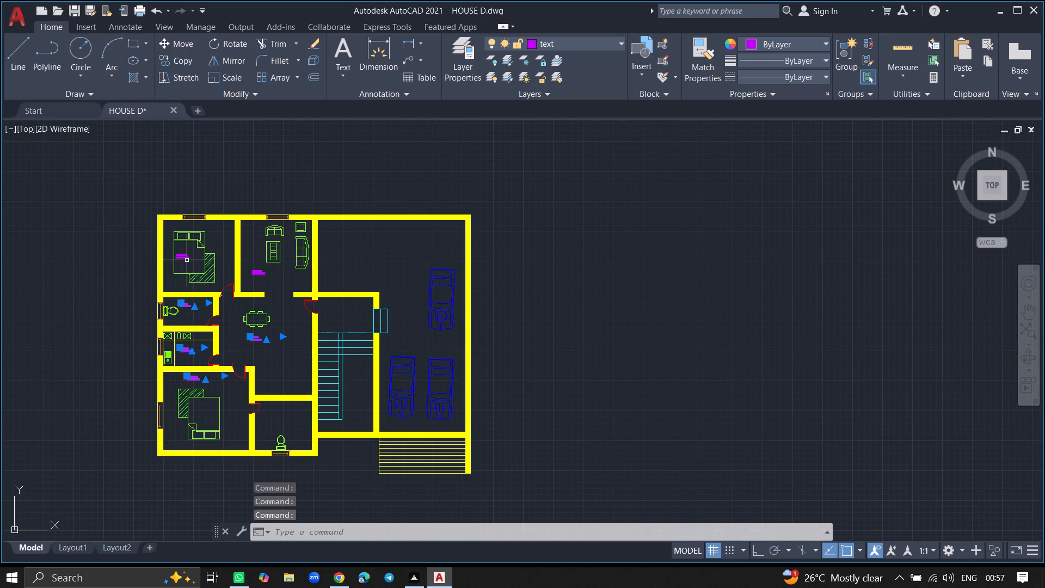
{"action": "left_click", "coordinate": [186, 260]}
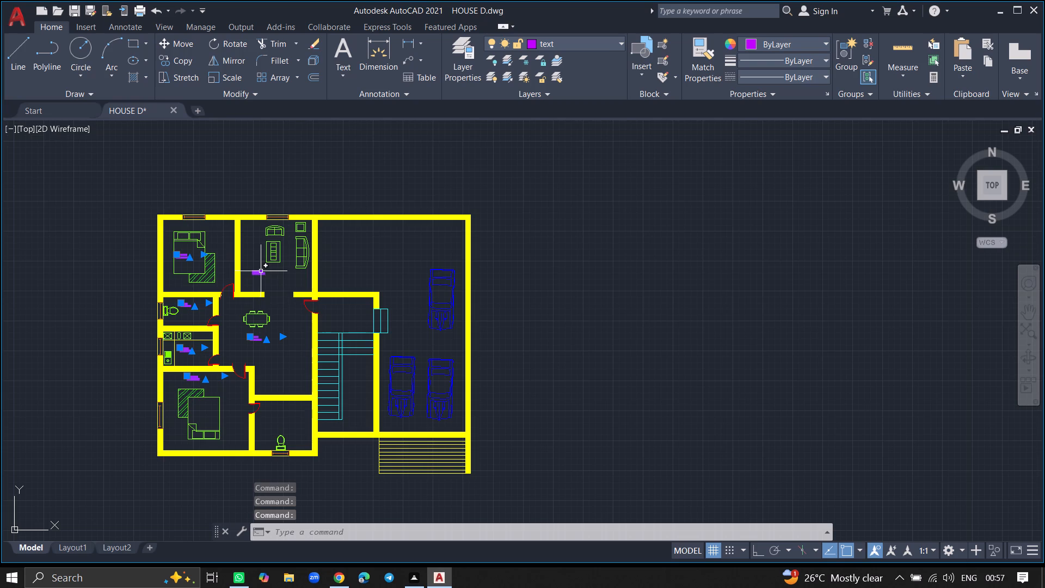
{"action": "left_click", "coordinate": [257, 276]}
{"action": "type", "text": "PR"}
{"action": "key", "text": "Return"}
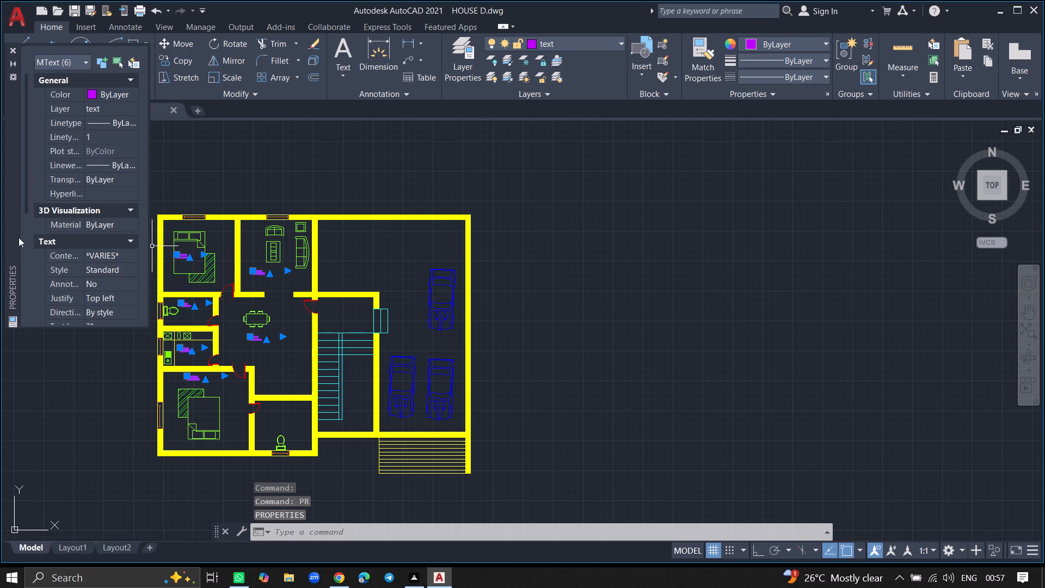
{"action": "left_click", "coordinate": [23, 223]}
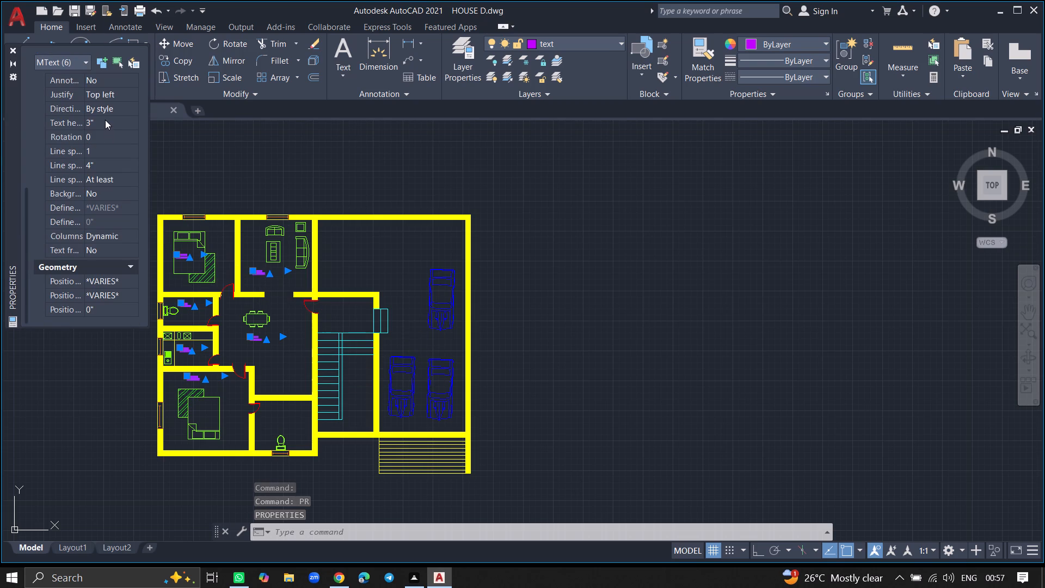
{"action": "left_click", "coordinate": [105, 120]}
{"action": "key", "text": "BackSpace"}
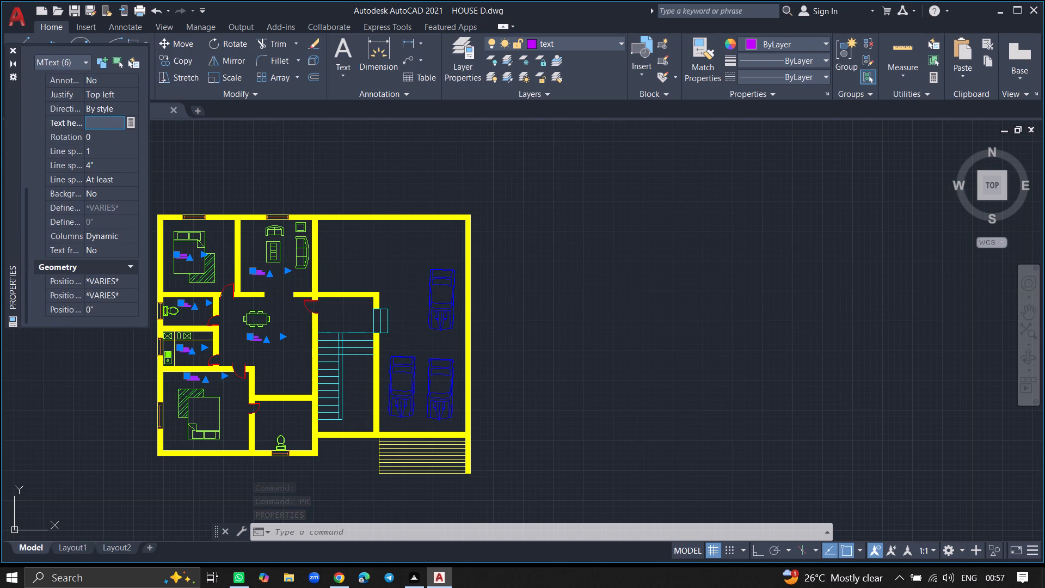
{"action": "key", "text": "5"}
{"action": "key", "text": "shift+quotedbl"}
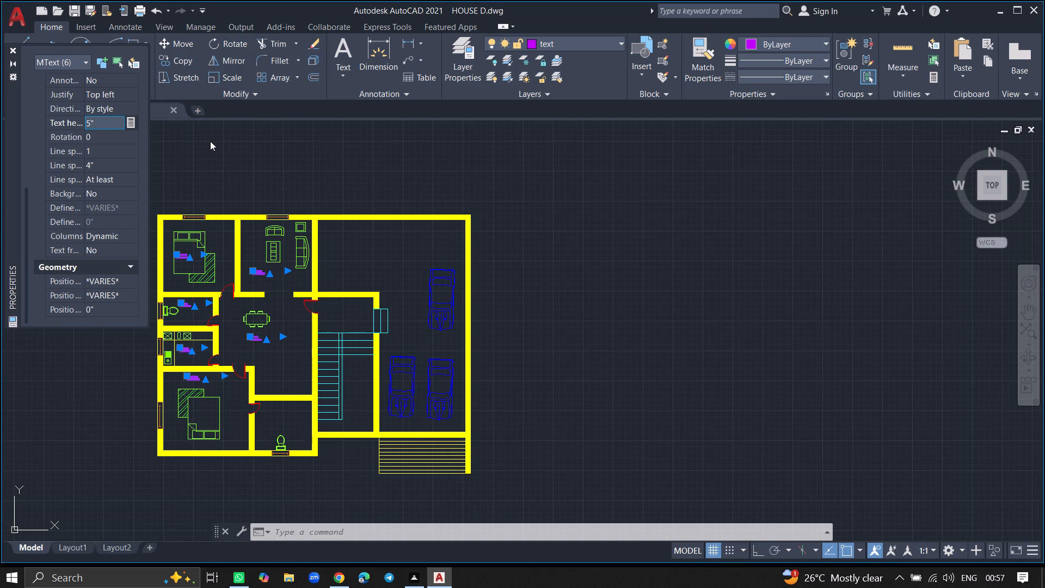
{"action": "left_click", "coordinate": [210, 141]}
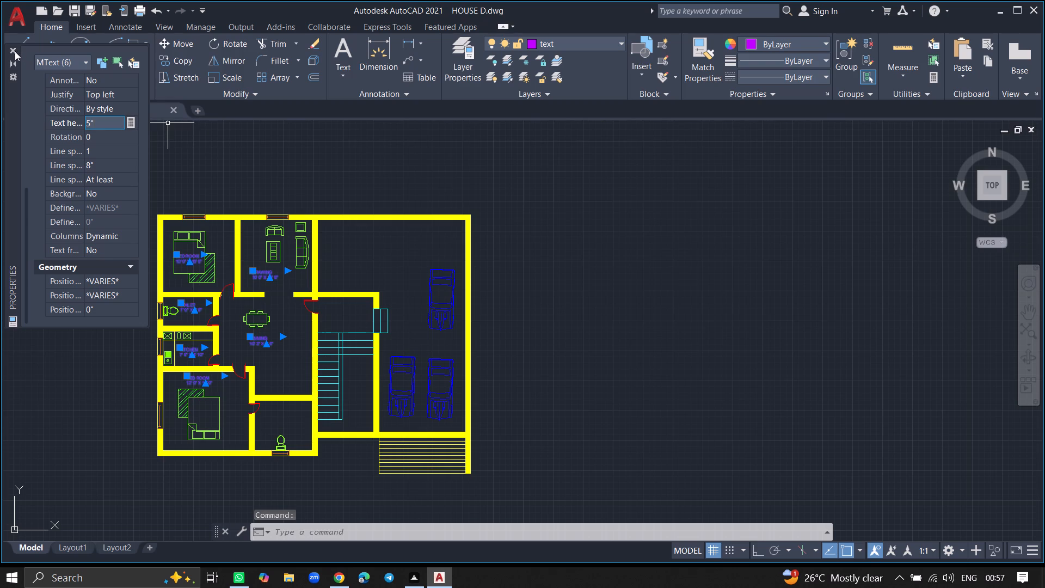
{"action": "left_click", "coordinate": [13, 48]}
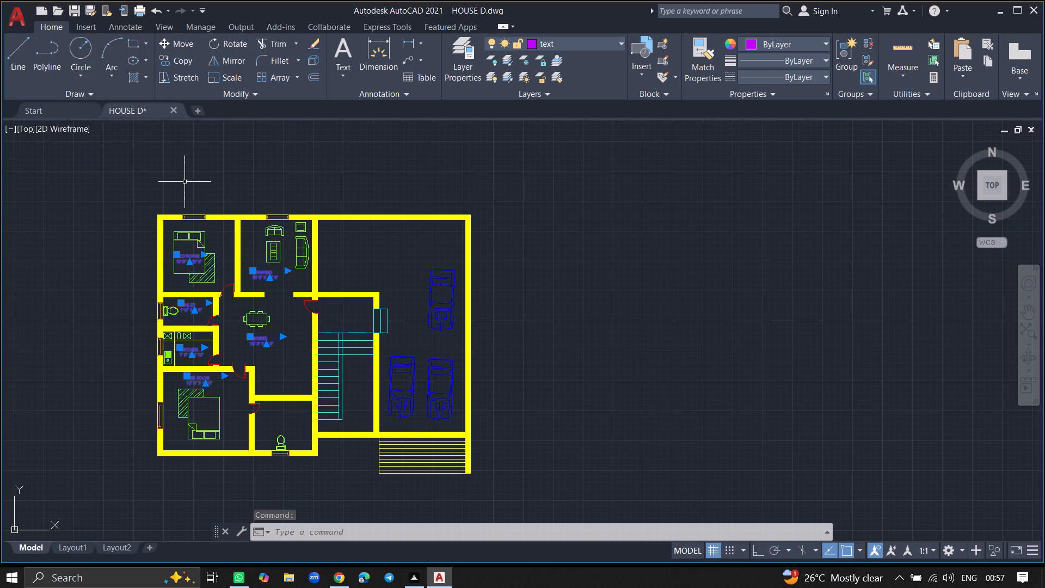
{"action": "key", "text": "Escape"}
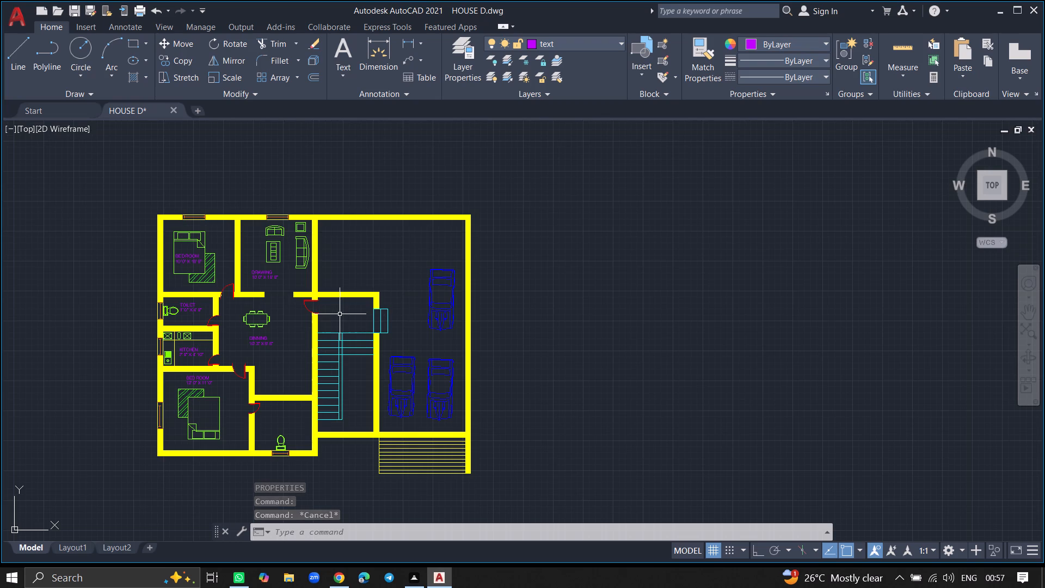
Add a multiline text label reading STAIRCASE on the open landing north of the stair treads.
{"action": "scroll", "coordinate": [340, 314], "scroll_direction": "up", "scroll_amount": 3, "text": "ctrl"}
{"action": "type", "text": "MTEXT"}
{"action": "key", "text": "Return"}
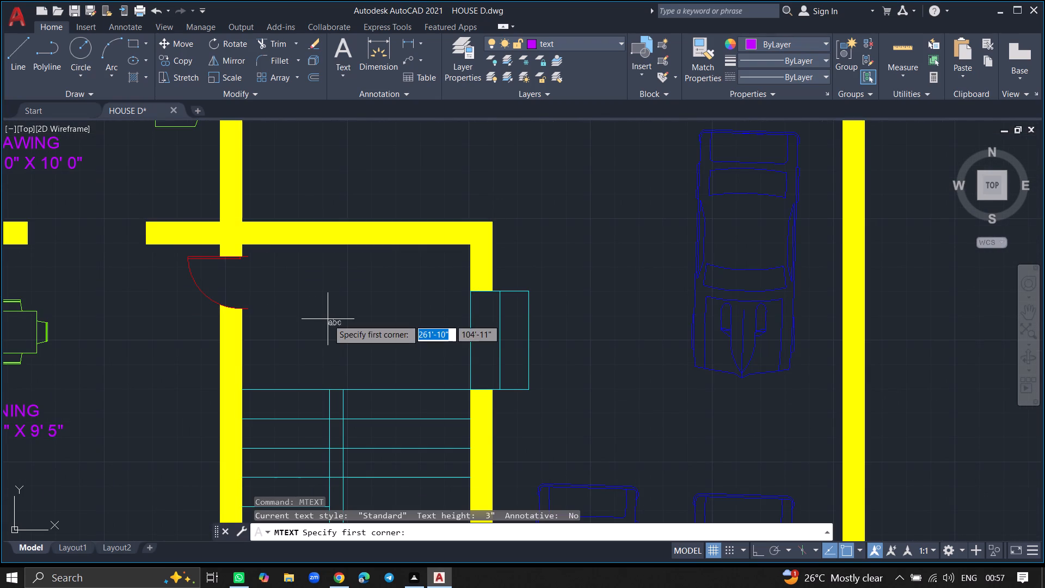
{"action": "left_click", "coordinate": [292, 312]}
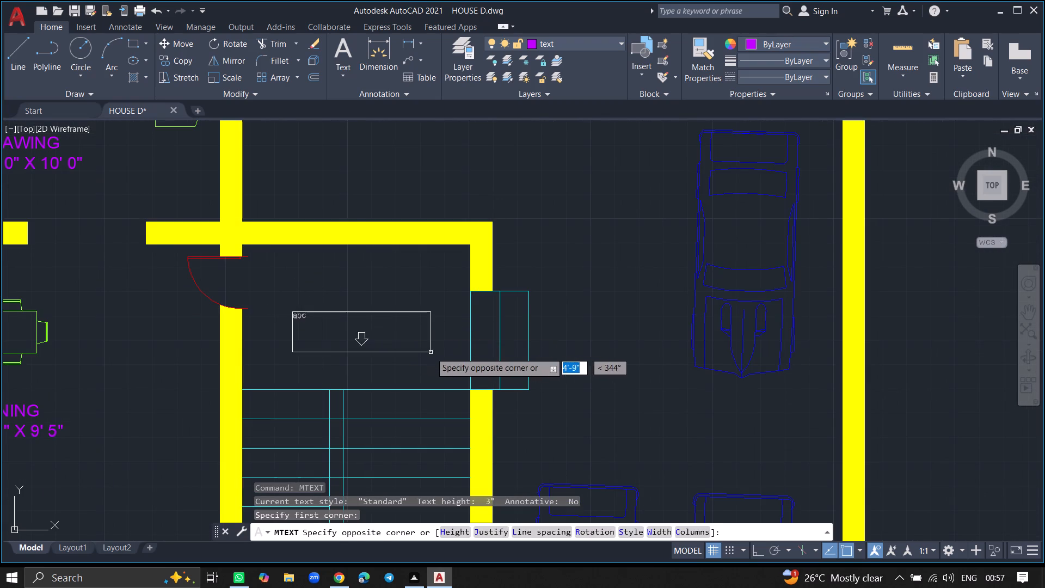
{"action": "left_click", "coordinate": [444, 355]}
{"action": "type", "text": "STAIRCASE"}
{"action": "key", "text": "Return"}
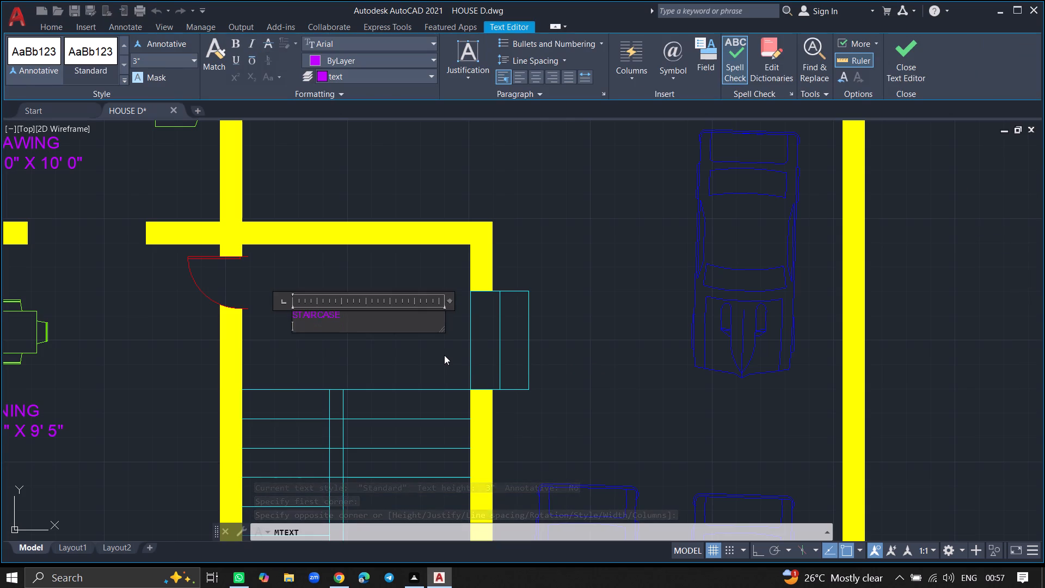
{"action": "scroll", "coordinate": [444, 355], "scroll_direction": "up", "scroll_amount": 2, "text": "ctrl"}
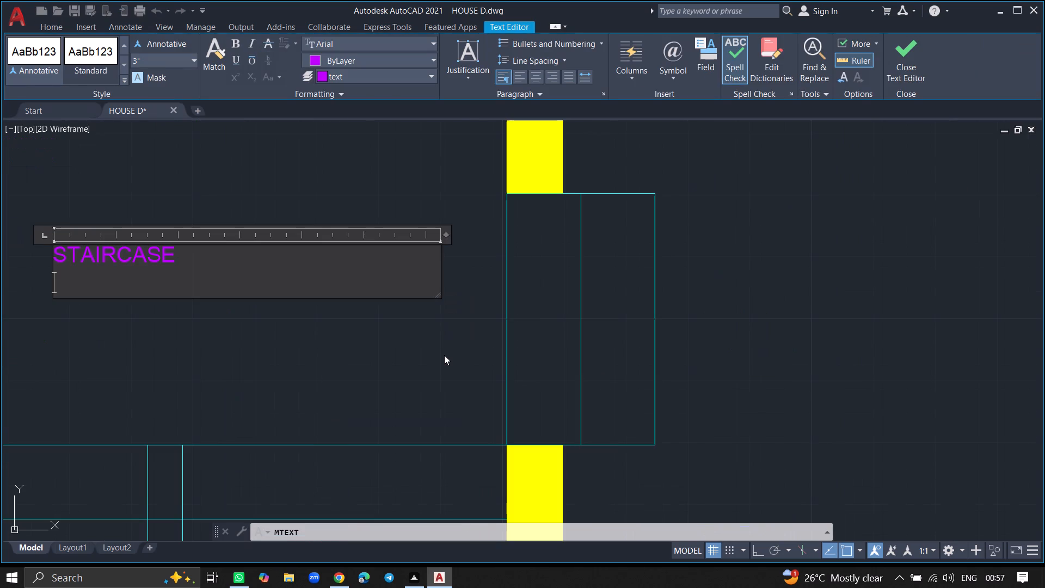
{"action": "double_click", "coordinate": [444, 355]}
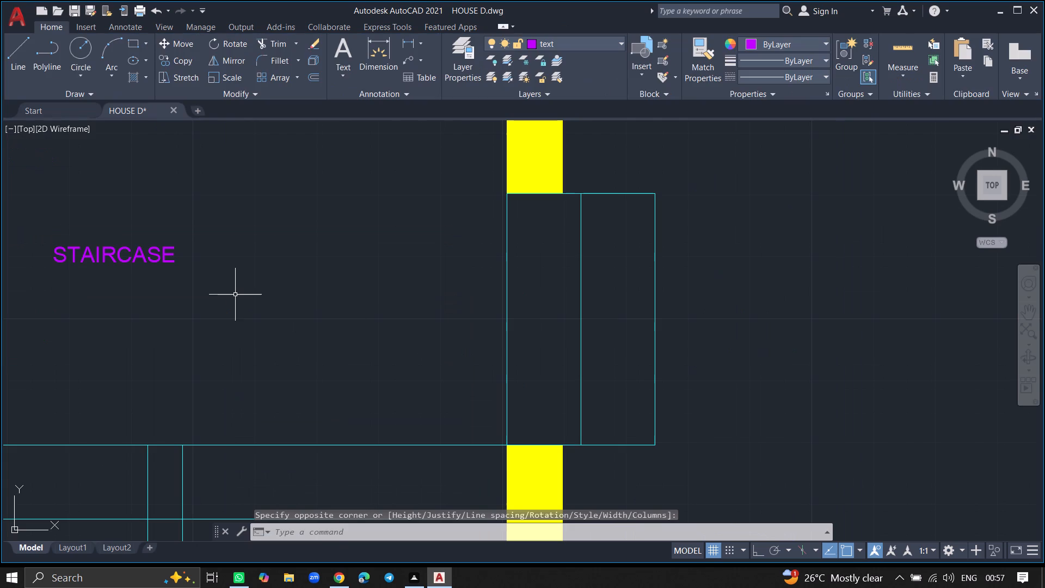
Add a multiline text label reading PARKING SPACE in the open area north of the parked cars.
{"action": "scroll", "coordinate": [235, 295], "scroll_direction": "down", "scroll_amount": 2, "text": "ctrl"}
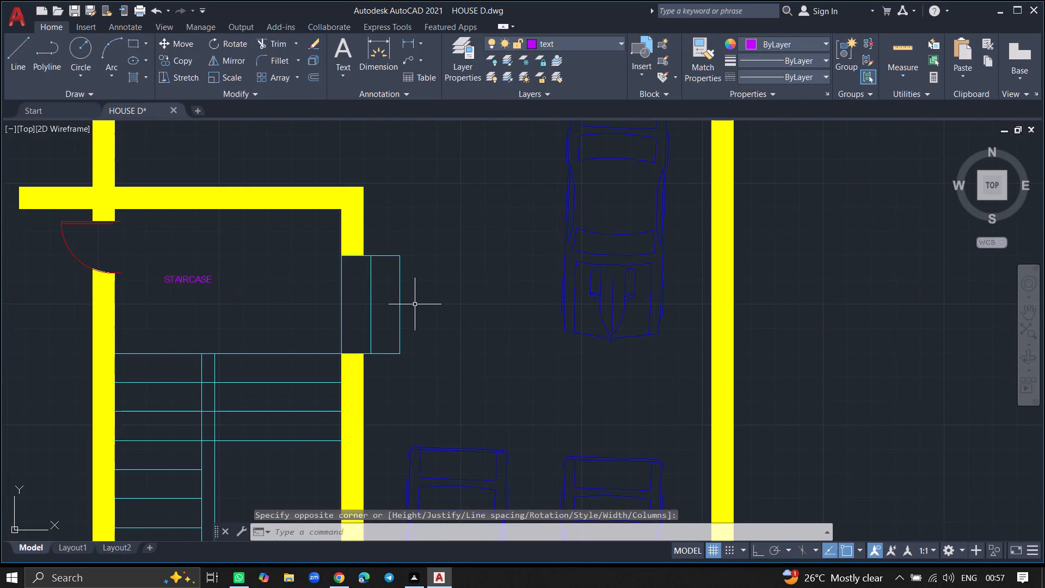
{"action": "scroll", "coordinate": [415, 304], "scroll_direction": "down", "scroll_amount": 2, "text": "ctrl"}
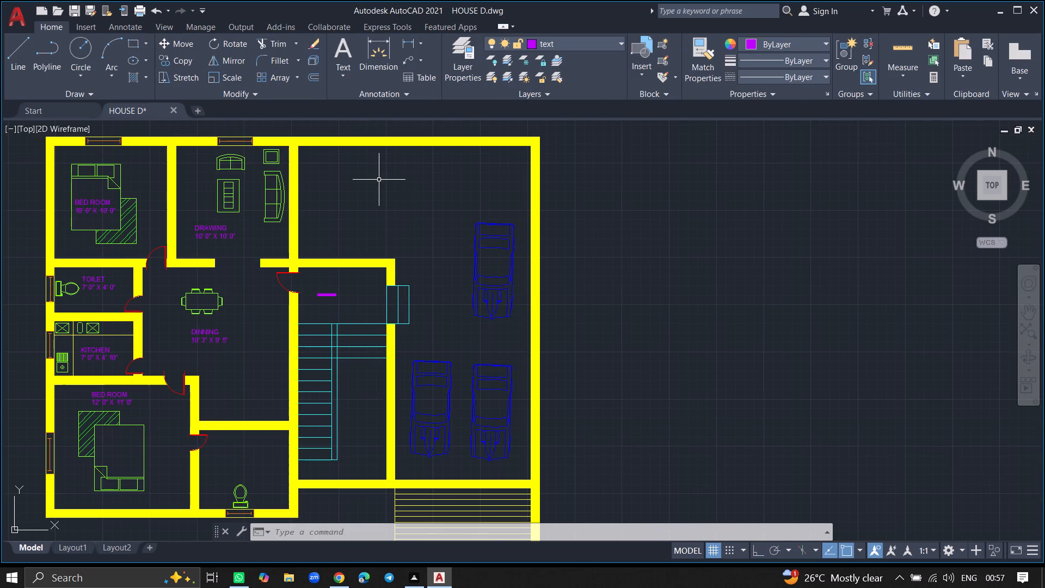
{"action": "type", "text": "MTEXT"}
{"action": "key", "text": "Return"}
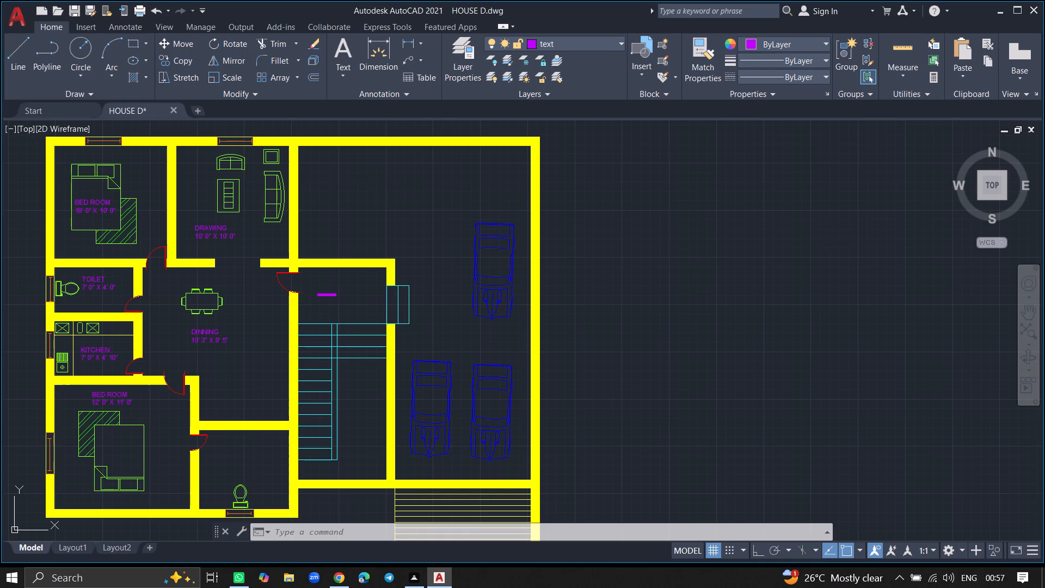
{"action": "left_click", "coordinate": [379, 180]}
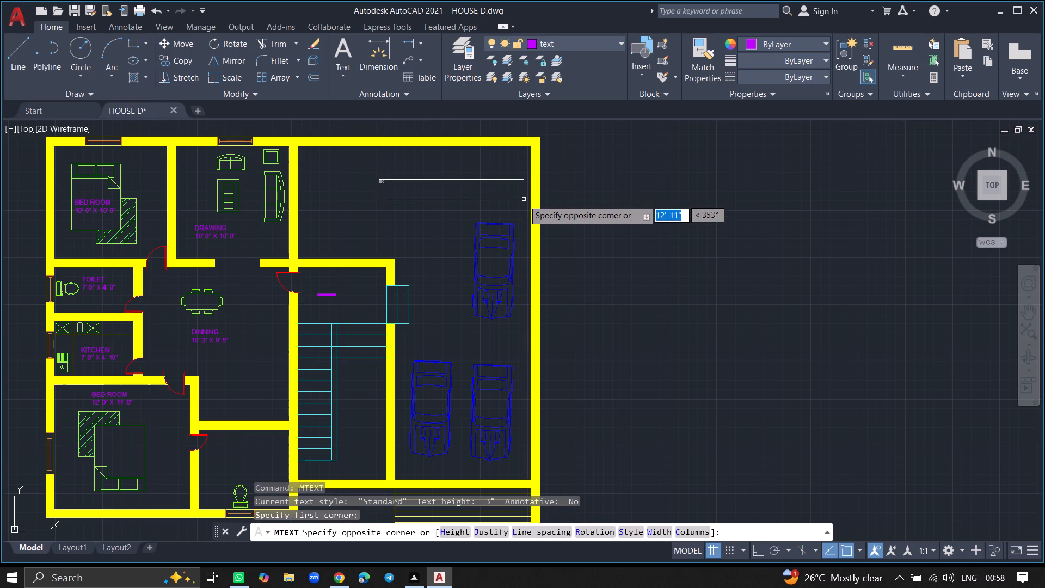
{"action": "left_click", "coordinate": [524, 200]}
{"action": "type", "text": "PARKING SPACE"}
{"action": "key", "text": "space"}
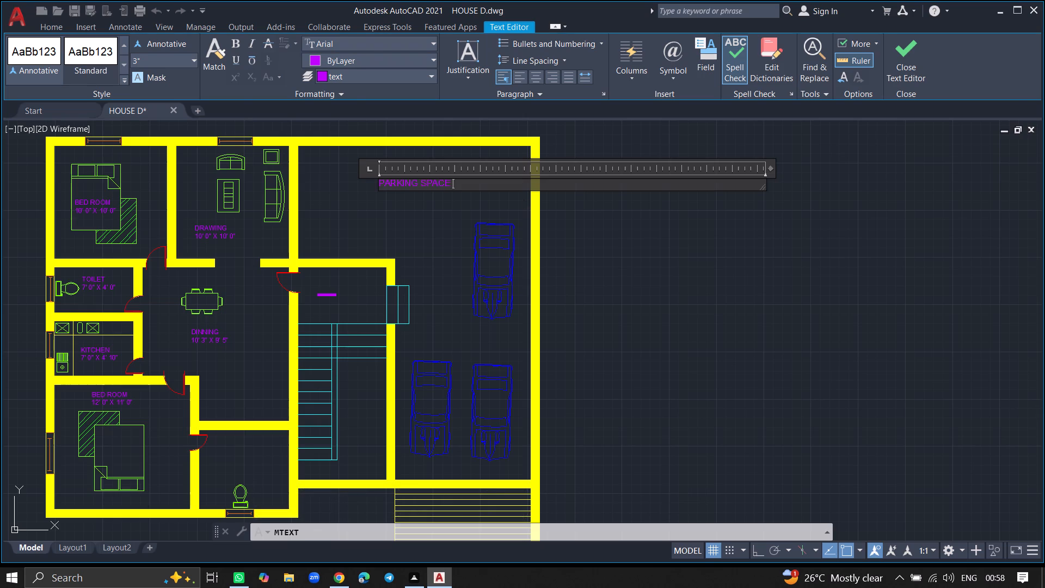
{"action": "left_click", "coordinate": [475, 230]}
Set the text height of the PARKING SPACE and STAIRCASE labels to 5".
{"action": "left_click", "coordinate": [401, 180]}
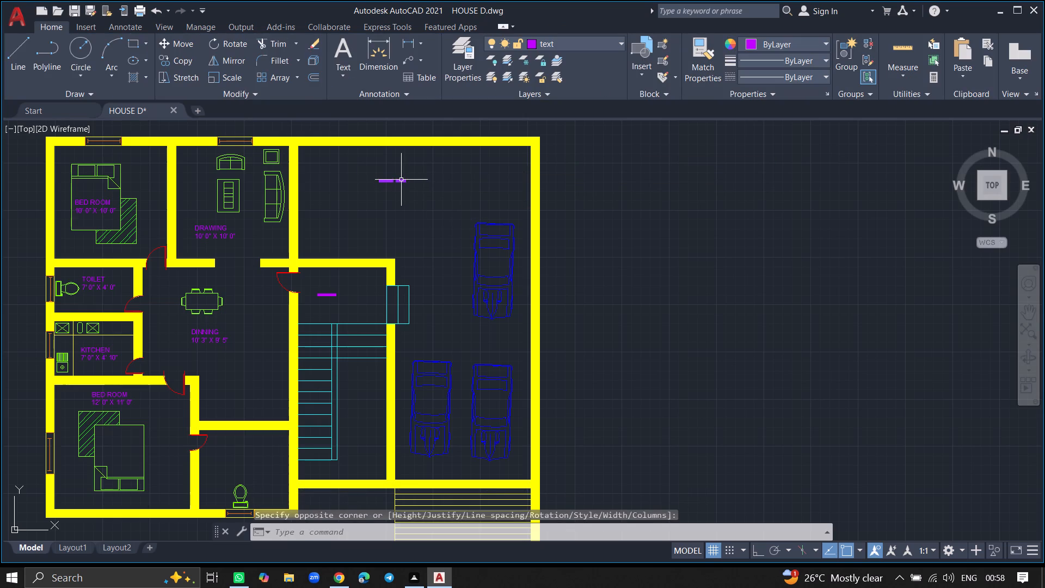
{"action": "left_click", "coordinate": [327, 295]}
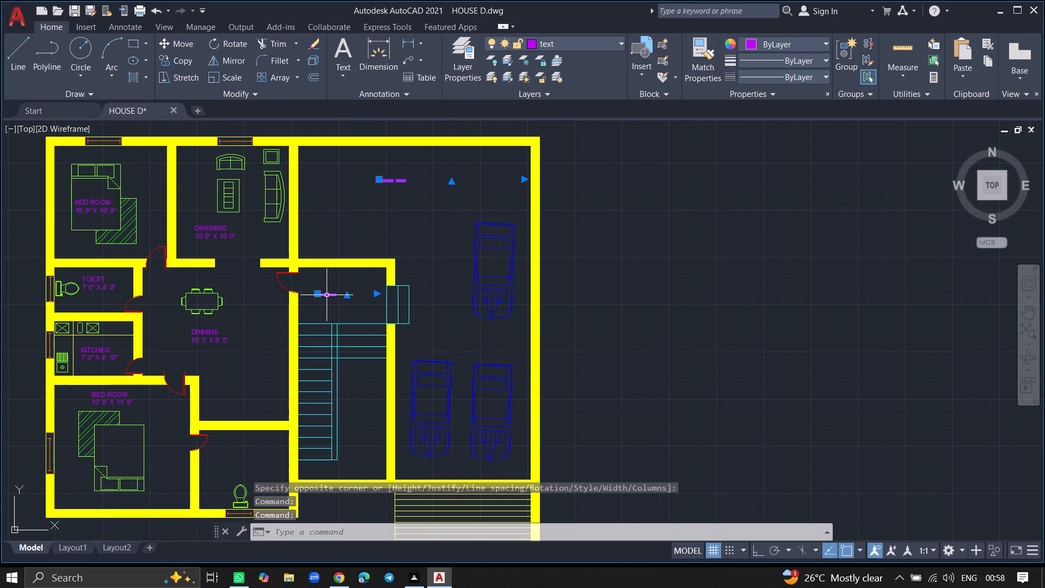
{"action": "type", "text": "PR"}
{"action": "key", "text": "Return"}
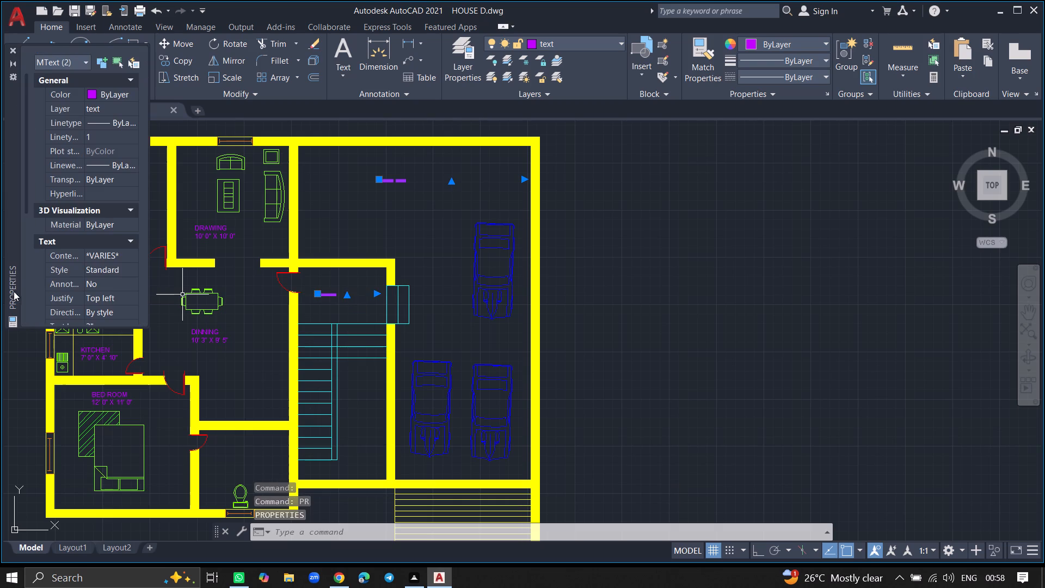
{"action": "left_click", "coordinate": [26, 236]}
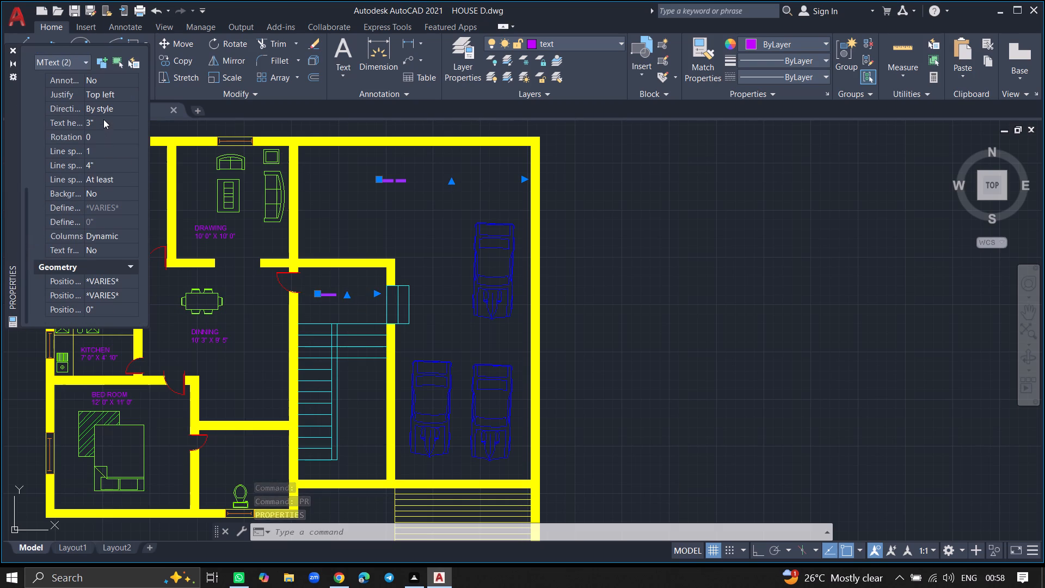
{"action": "left_click", "coordinate": [103, 119]}
{"action": "key", "text": "BackSpace"}
{"action": "key", "text": "5"}
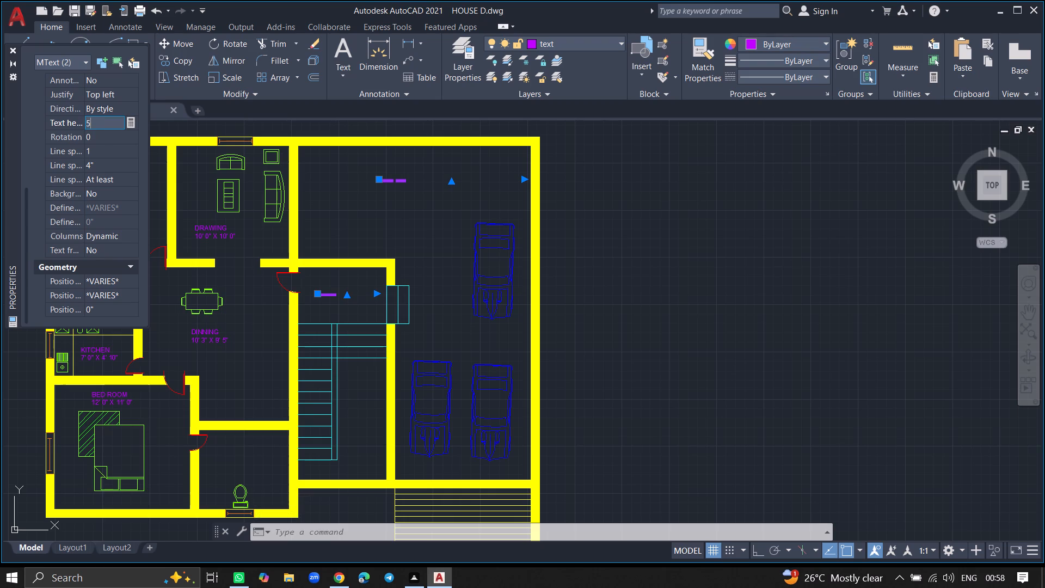
{"action": "key", "text": "shift+quotedbl"}
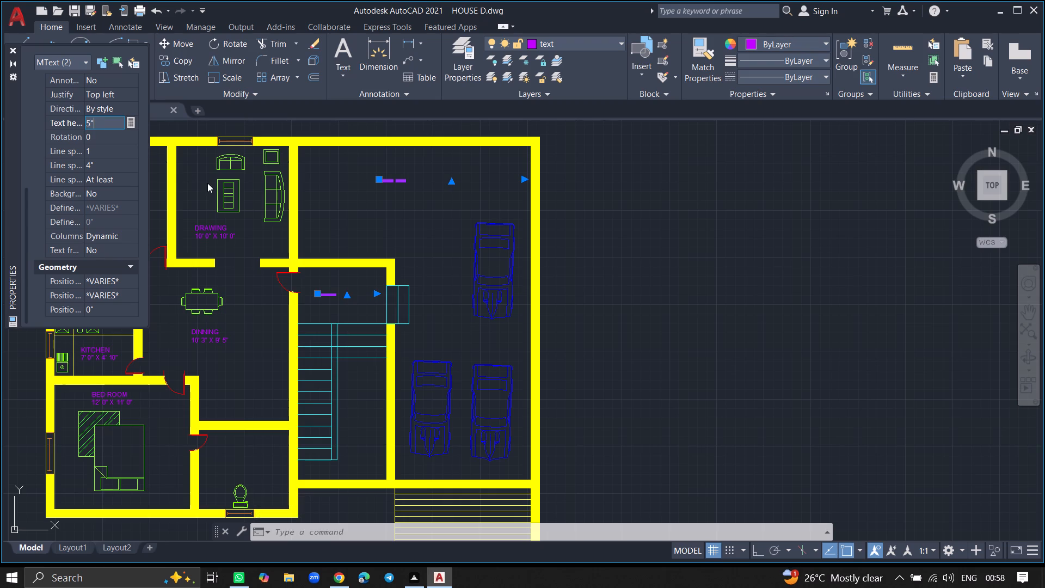
{"action": "left_click", "coordinate": [207, 183]}
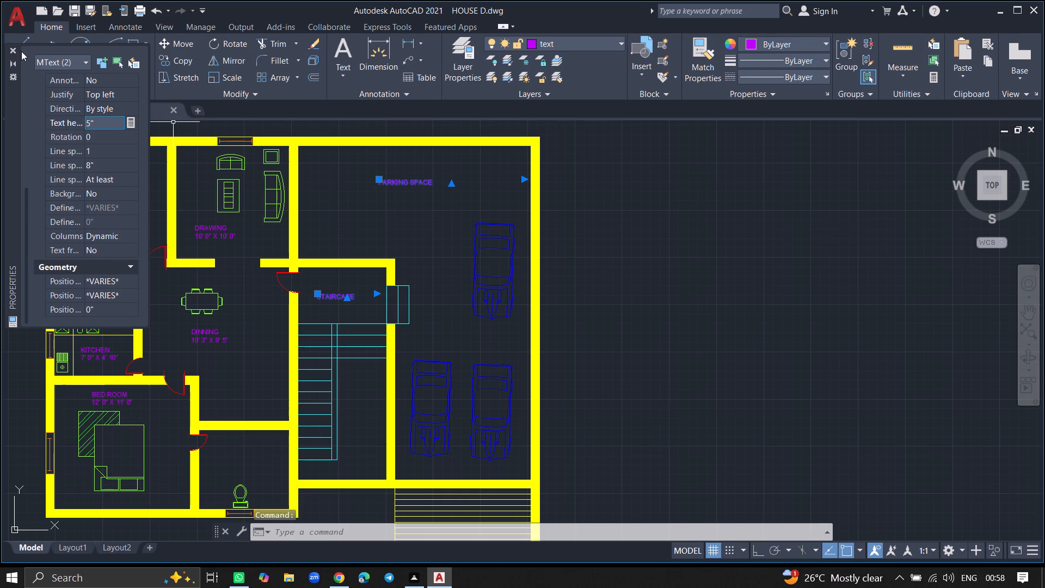
{"action": "left_click", "coordinate": [13, 50]}
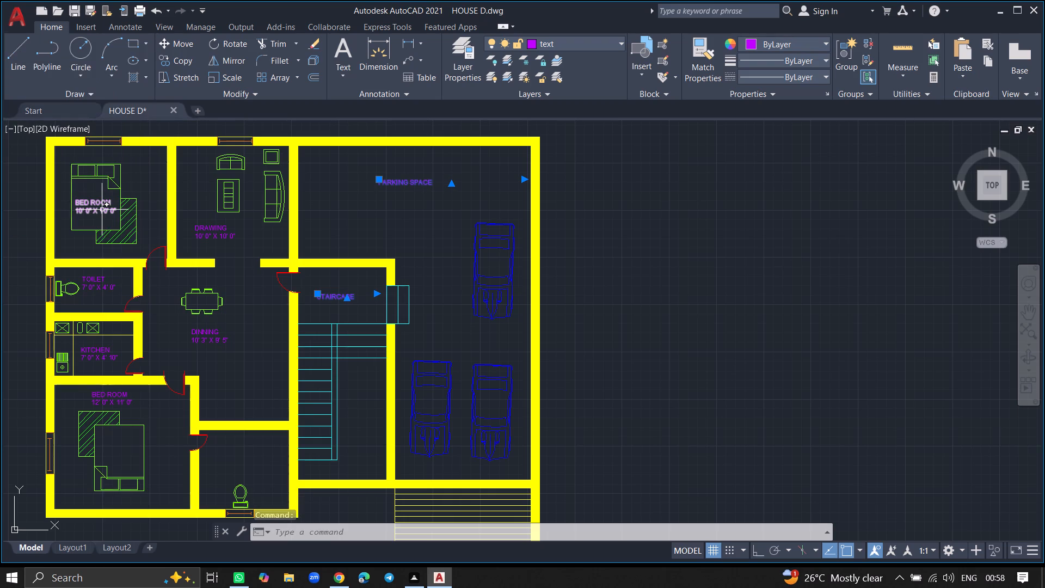
{"action": "key", "text": "Escape"}
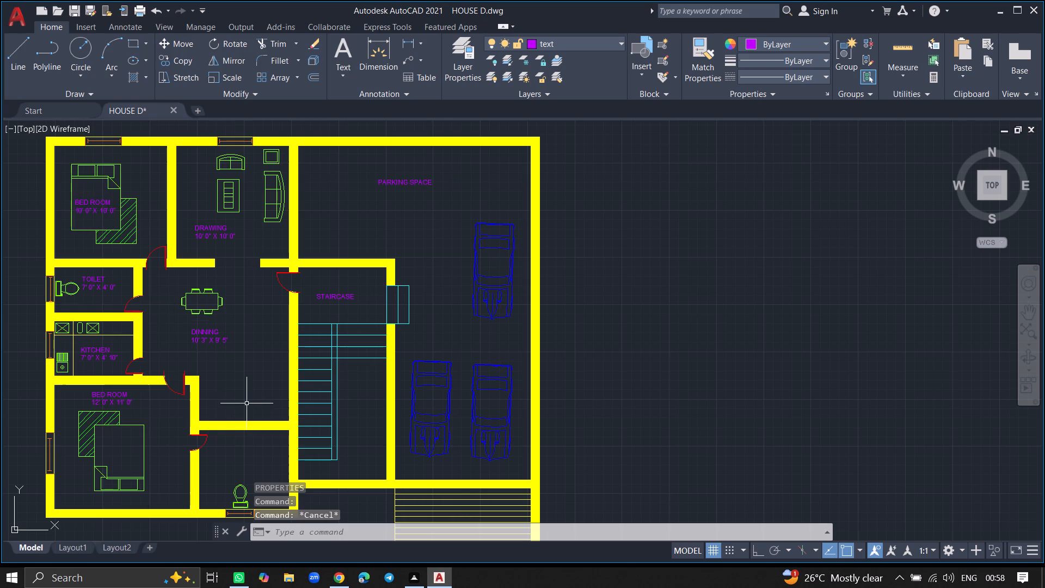
Add a multiline text label reading TOILET with 8' 0" X 7' 0" beneath it in the toilet beside the southern bedroom.
{"action": "scroll", "coordinate": [247, 403], "scroll_direction": "down", "scroll_amount": 3, "text": "ctrl"}
{"action": "scroll", "coordinate": [244, 430], "scroll_direction": "up", "scroll_amount": 6, "text": "ctrl"}
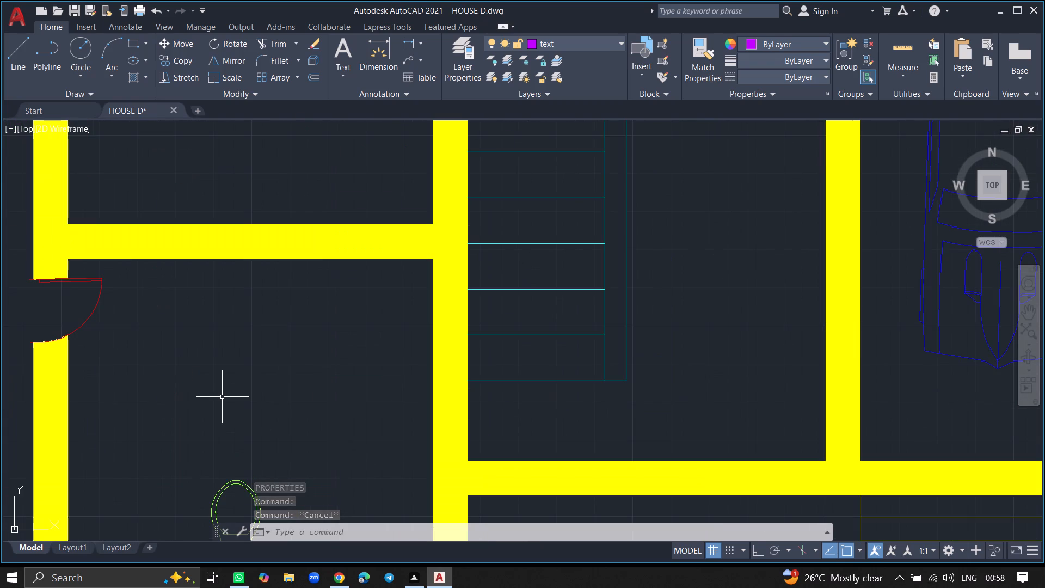
{"action": "type", "text": "MTEXT"}
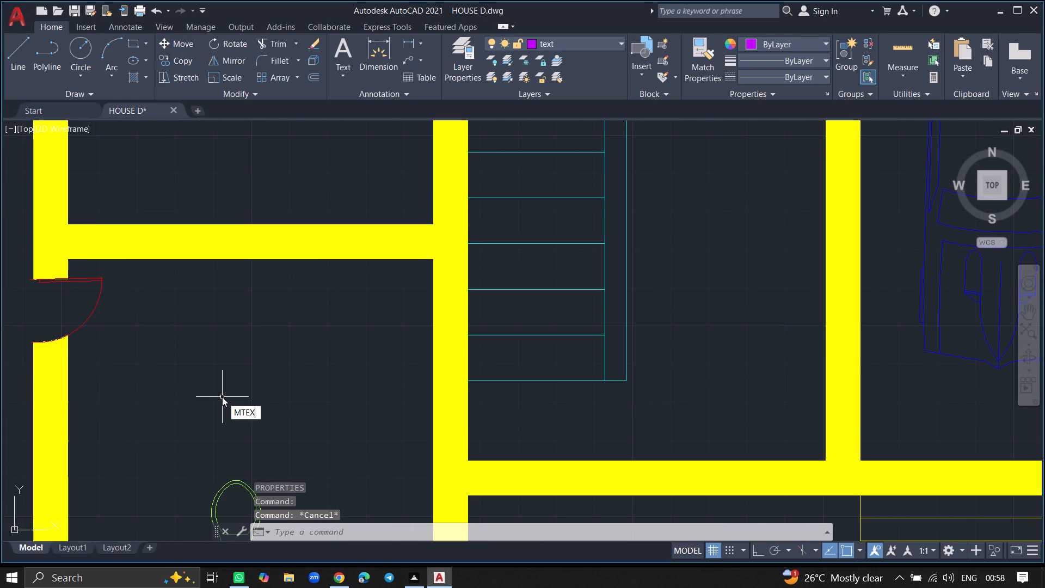
{"action": "key", "text": "Return"}
{"action": "left_click", "coordinate": [185, 352]}
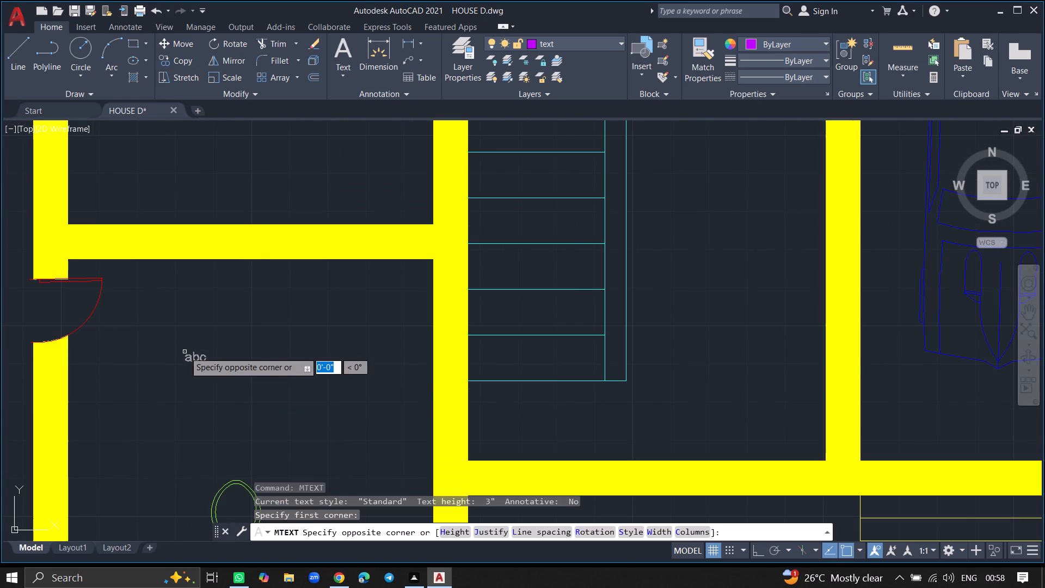
{"action": "left_click", "coordinate": [315, 384]}
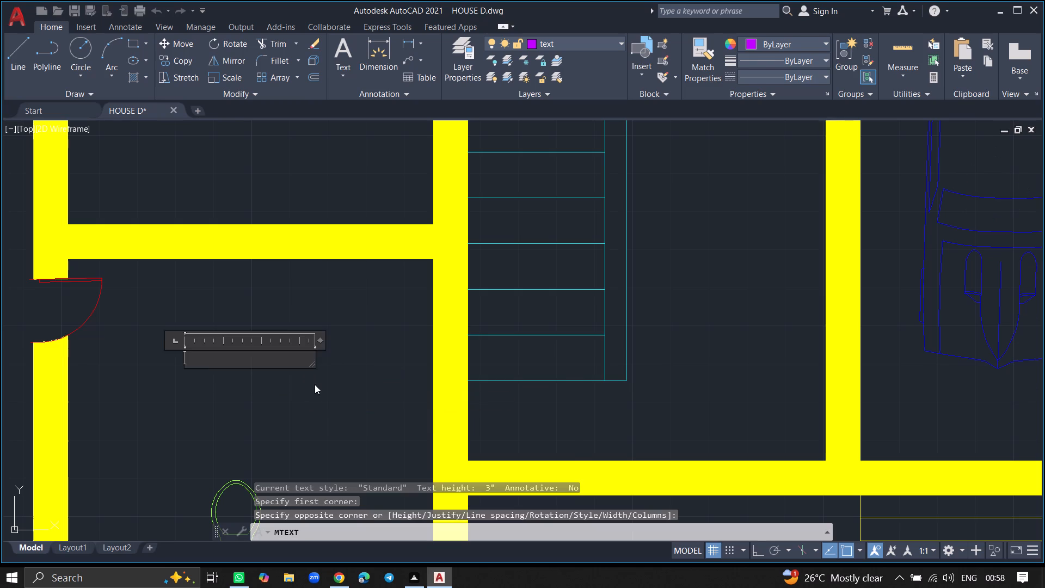
{"action": "type", "text": "TOILET"}
{"action": "key", "text": "space"}
{"action": "key", "text": "Return"}
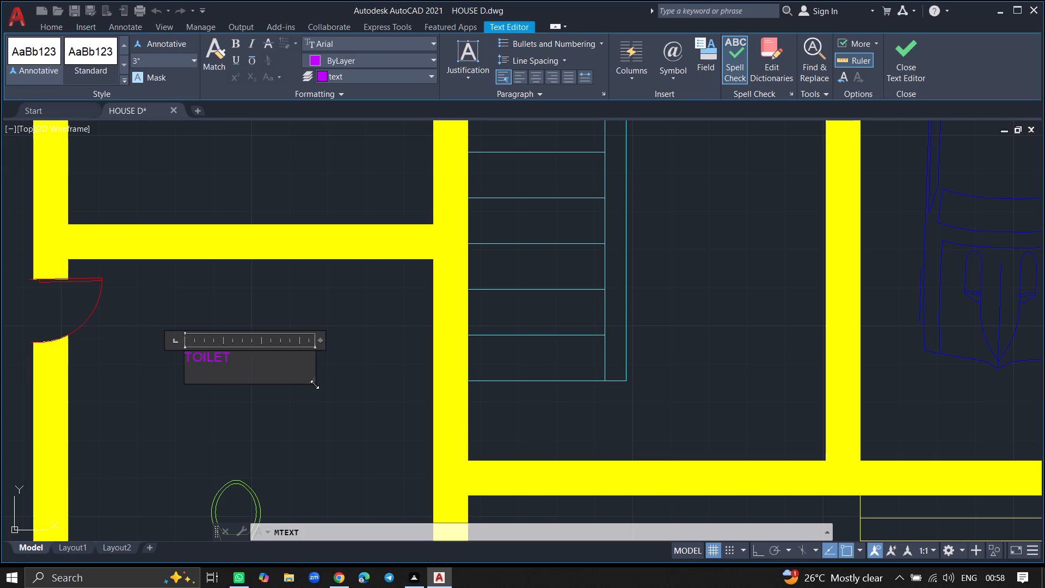
{"action": "type", "text": "8'"}
{"action": "key", "text": "space"}
{"action": "type", "text": "7'"}
{"action": "key", "text": "BackSpace"}
{"action": "key", "text": "BackSpace"}
{"action": "type", "text": "0\" X"}
{"action": "key", "text": "space"}
{"action": "key", "text": "7"}
{"action": "type", "text": "' 0\""}
{"action": "left_click", "coordinate": [307, 422]}
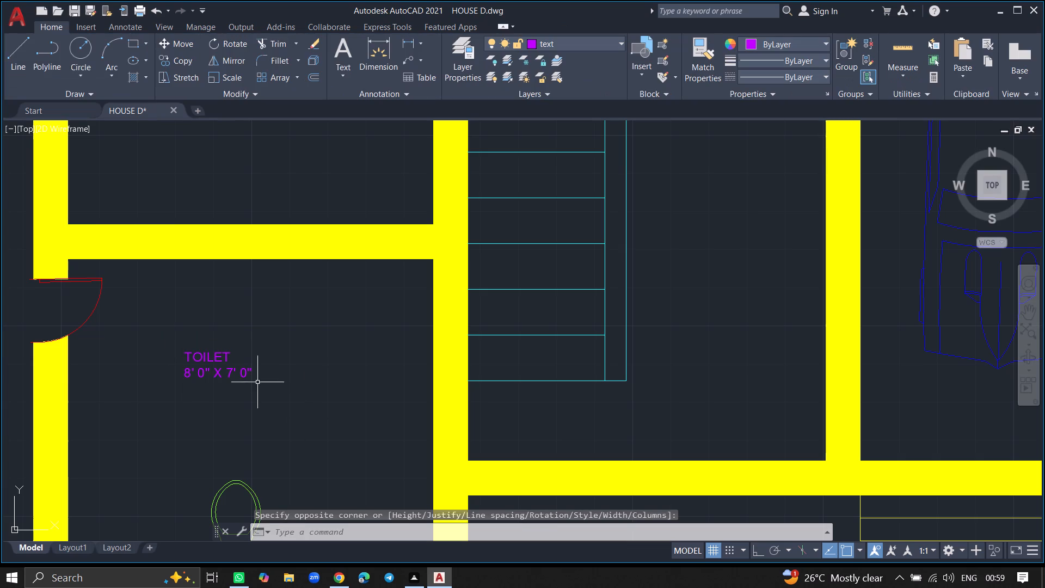
Set the text height of the southern TOILET label to 5".
{"action": "left_click", "coordinate": [248, 373]}
{"action": "type", "text": "PR"}
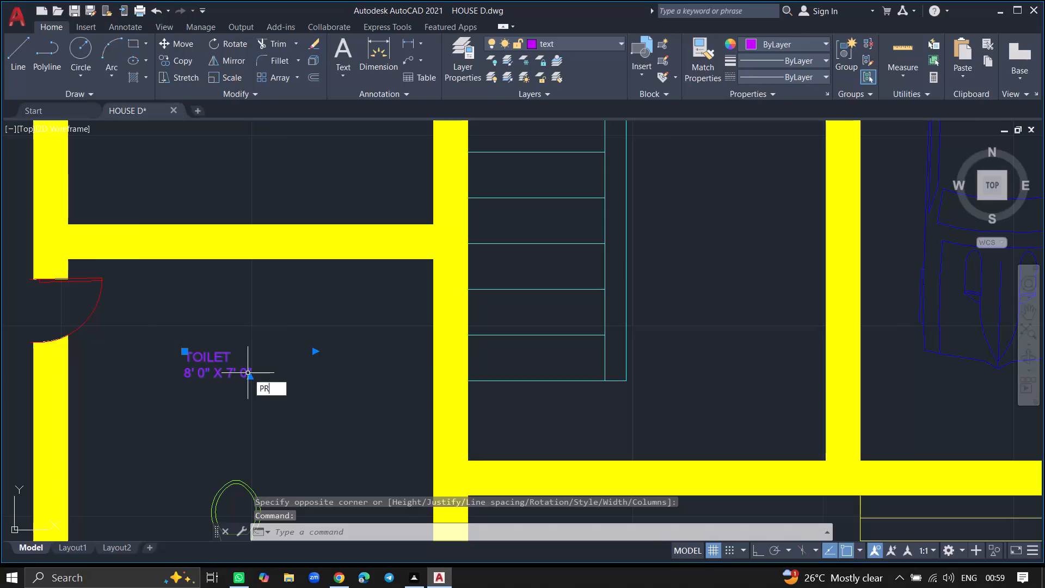
{"action": "key", "text": "Return"}
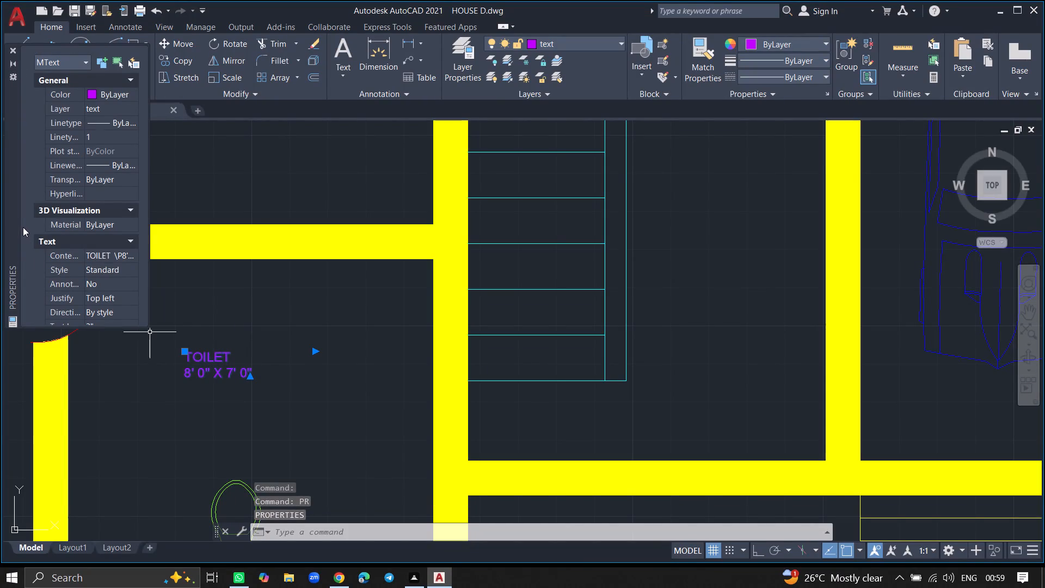
{"action": "left_click", "coordinate": [25, 221]}
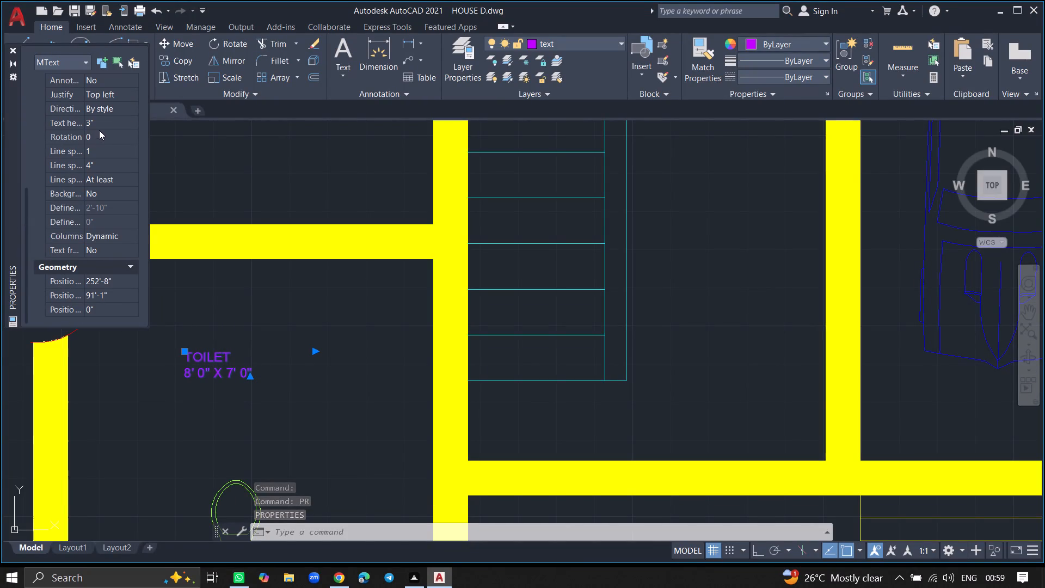
{"action": "left_click", "coordinate": [101, 123]}
{"action": "key", "text": "BackSpace"}
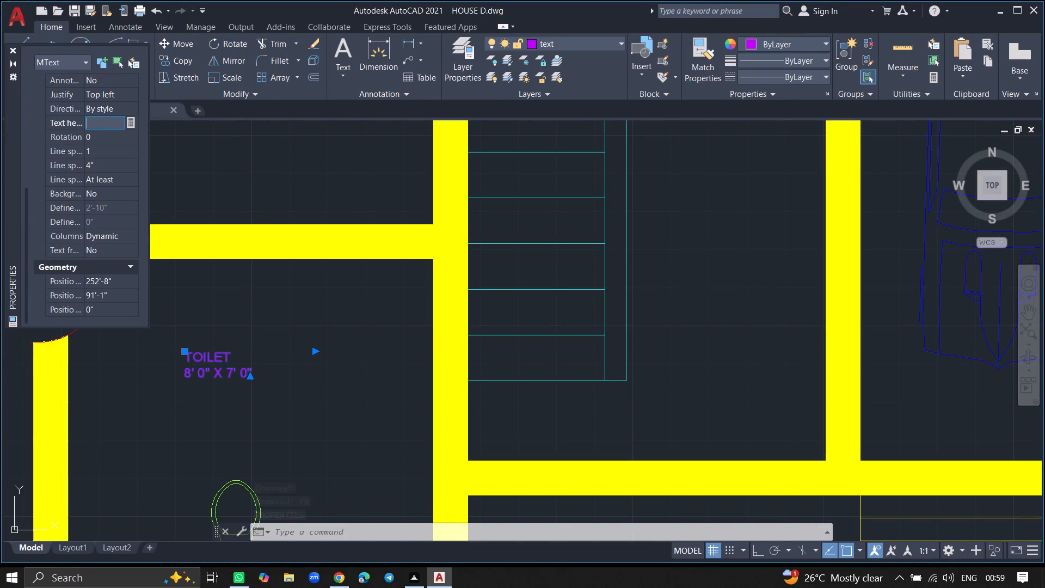
{"action": "key", "text": "5"}
{"action": "key", "text": "shift+quotedbl"}
{"action": "left_click", "coordinate": [195, 152]}
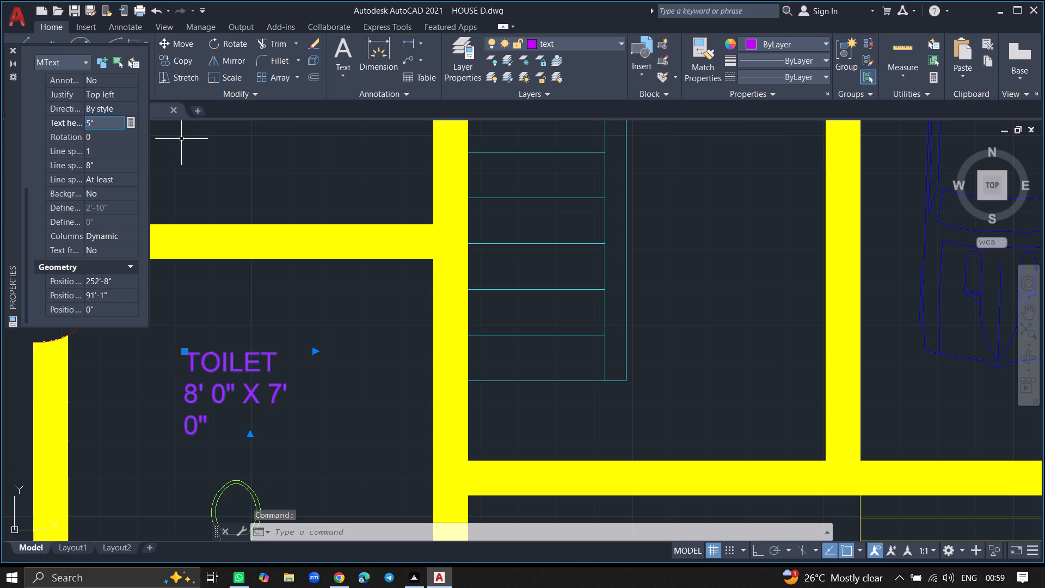
{"action": "left_click", "coordinate": [12, 48]}
{"action": "key", "text": "Escape"}
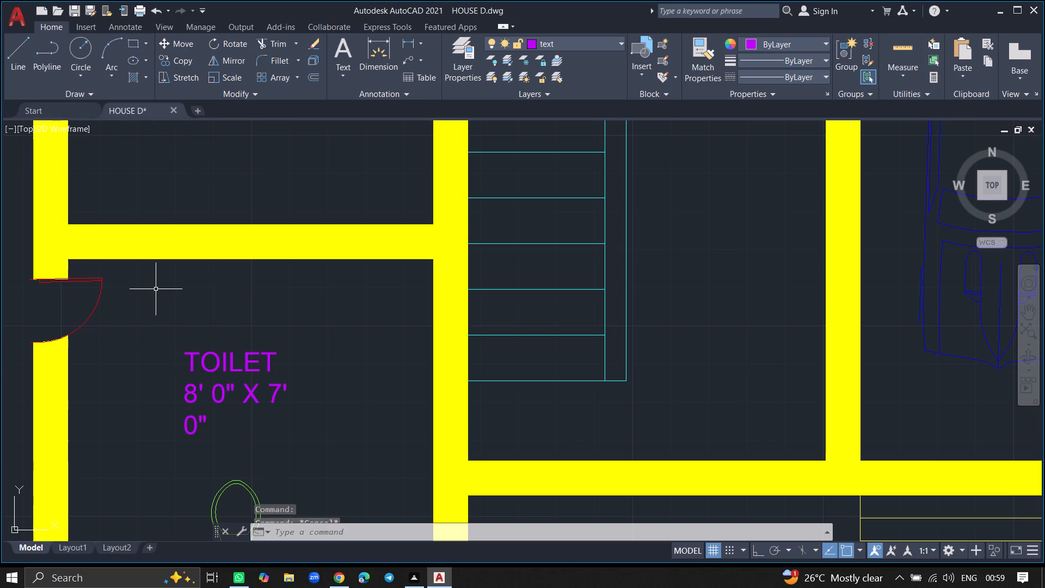
Save the labelled floor plan drawing.
{"action": "scroll", "coordinate": [156, 289], "scroll_direction": "down", "scroll_amount": 5, "text": "ctrl"}
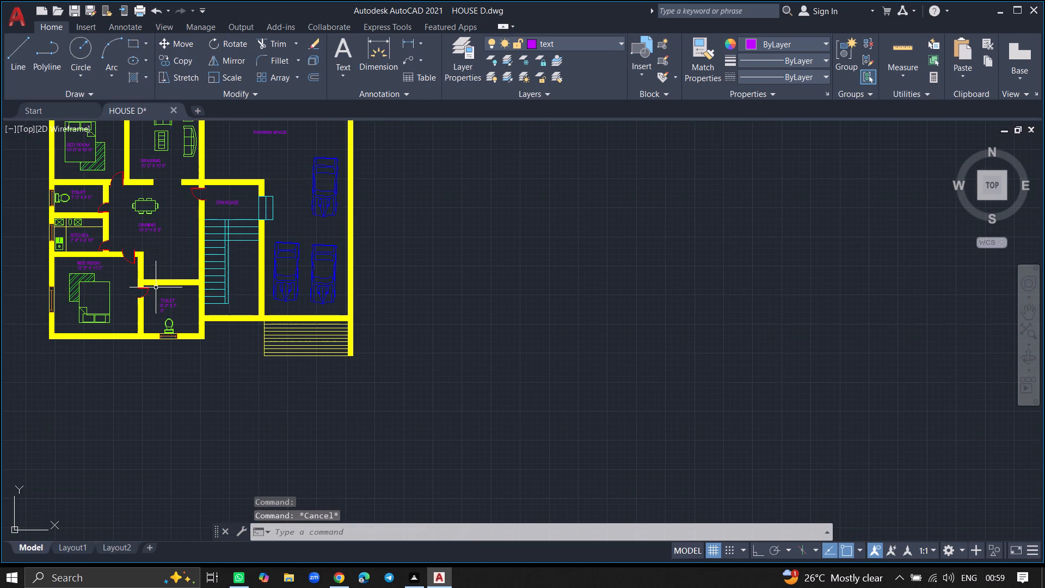
{"action": "scroll", "coordinate": [149, 248], "scroll_direction": "down", "scroll_amount": 2, "text": "ctrl"}
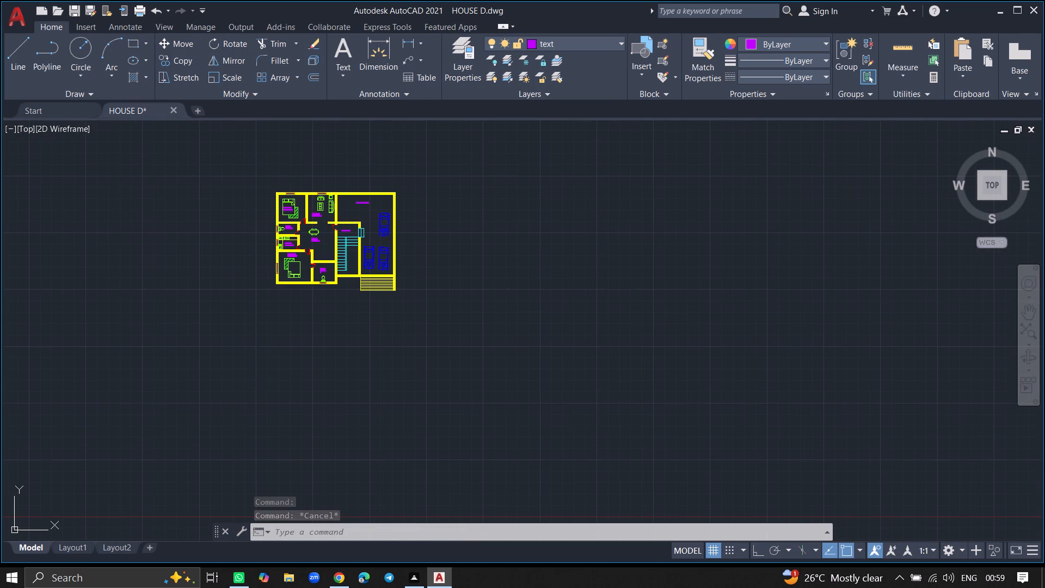
{"action": "scroll", "coordinate": [148, 167], "scroll_direction": "up", "scroll_amount": 2, "text": "ctrl"}
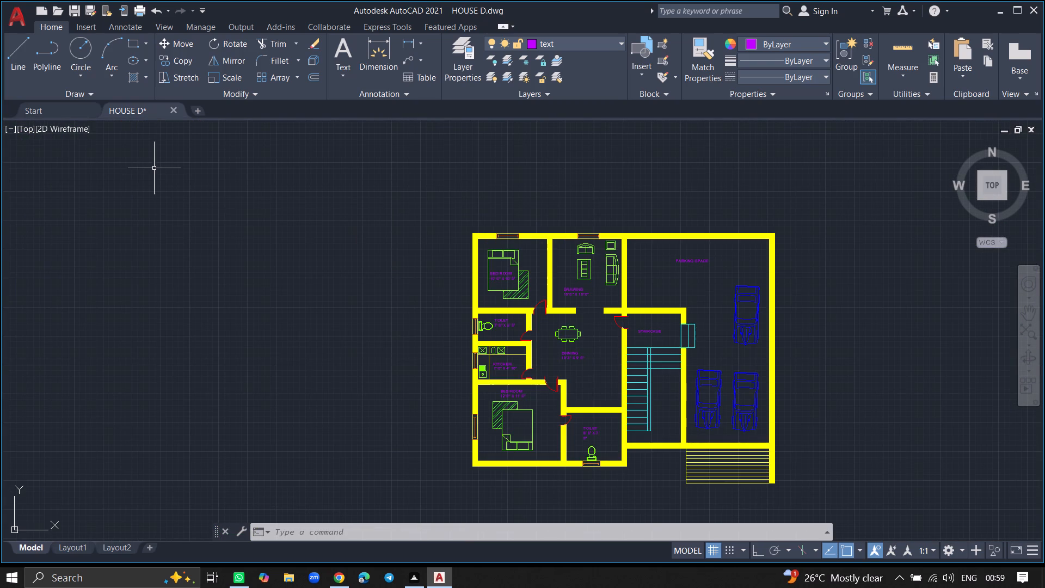
{"action": "key", "text": "ctrl+s"}
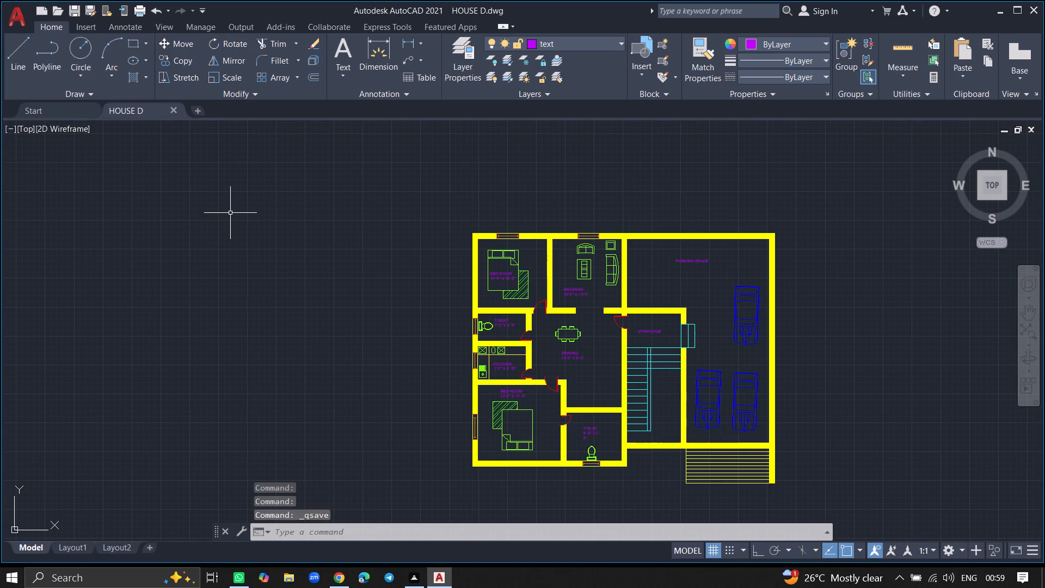
{"action": "key", "text": "ctrl+s"}
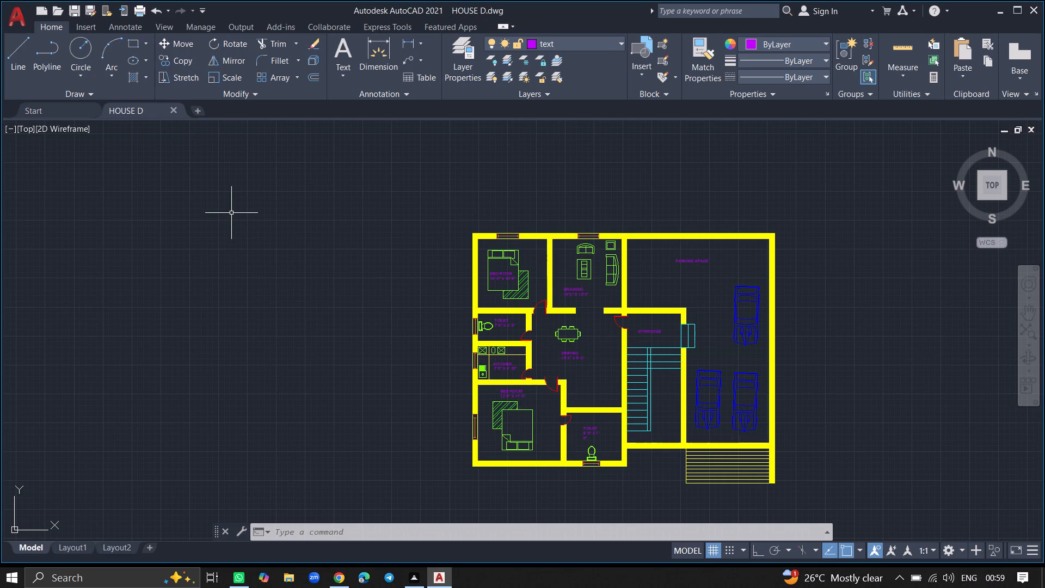
Make the dimensions layer the current layer.
{"action": "scroll", "coordinate": [703, 401], "scroll_direction": "up", "scroll_amount": 3, "text": "ctrl"}
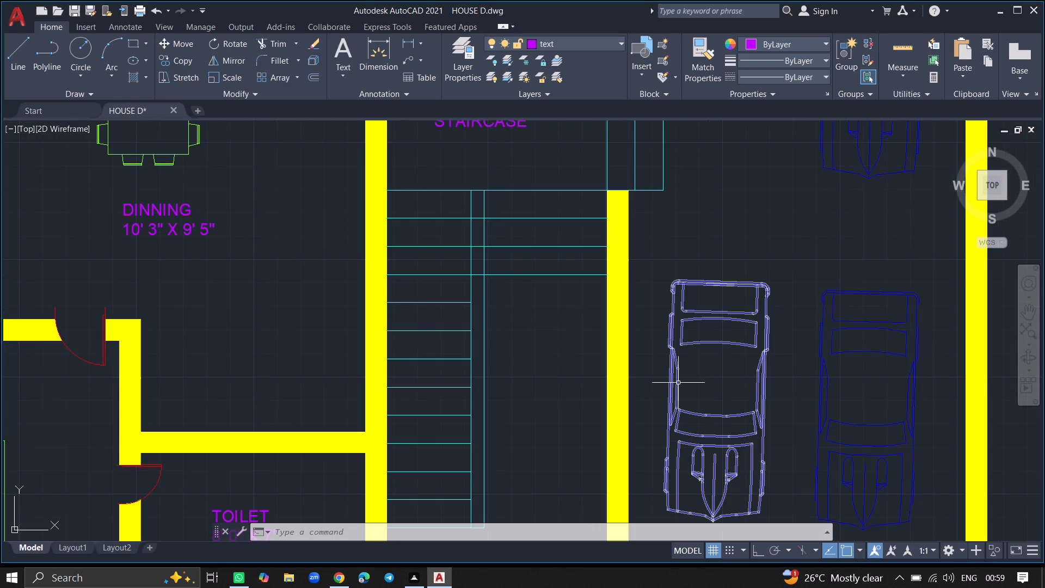
{"action": "scroll", "coordinate": [598, 382], "scroll_direction": "down", "scroll_amount": 2, "text": "ctrl"}
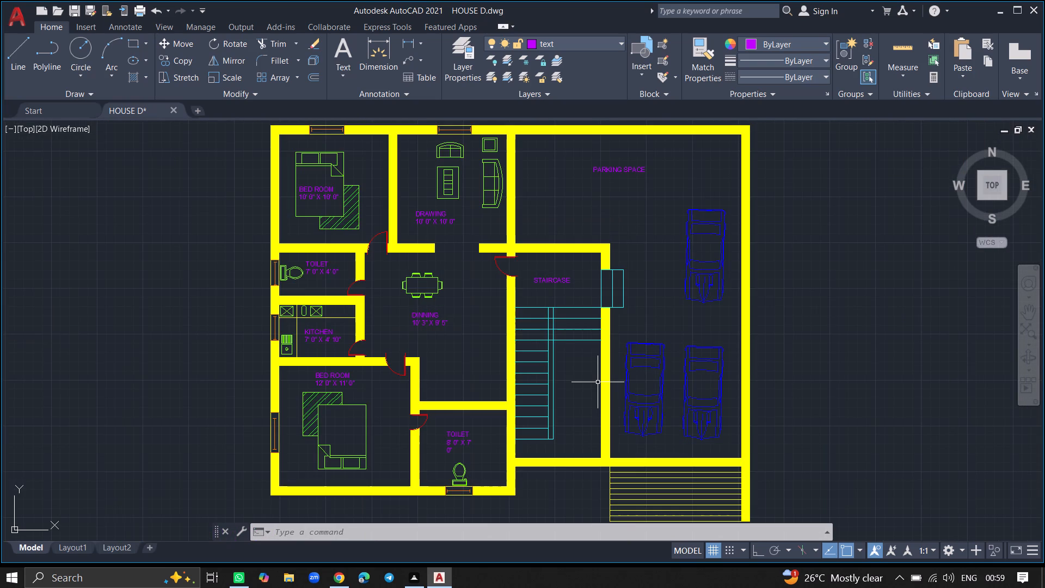
{"action": "scroll", "coordinate": [598, 382], "scroll_direction": "down", "scroll_amount": 2, "text": "ctrl"}
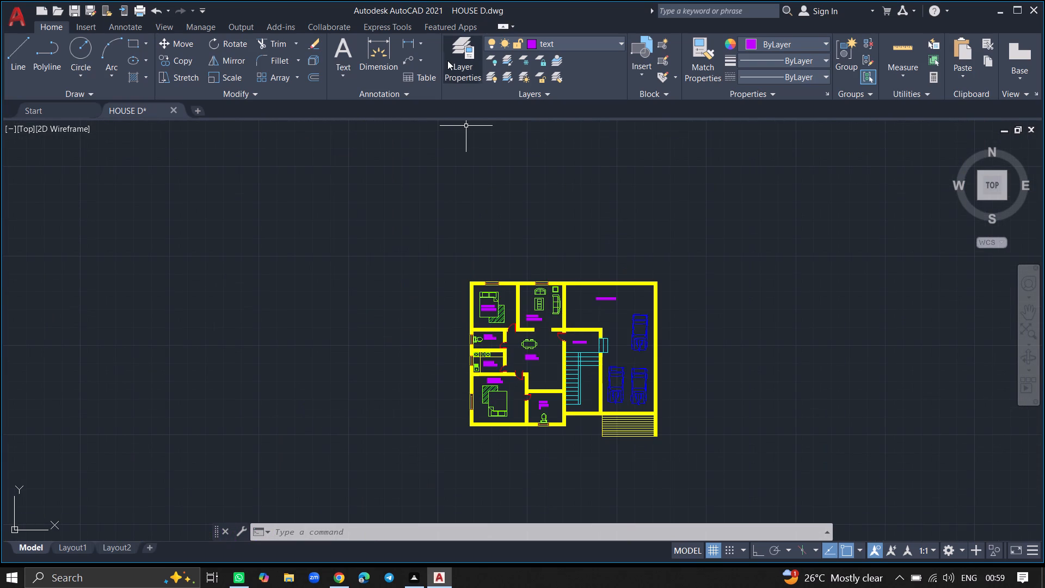
{"action": "double_click", "coordinate": [447, 60]}
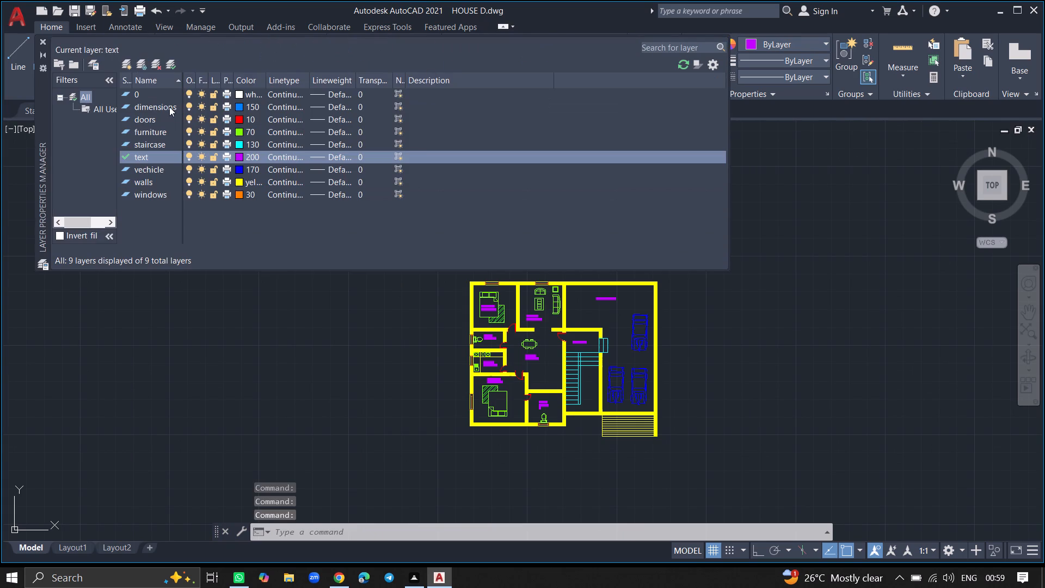
{"action": "double_click", "coordinate": [168, 107]}
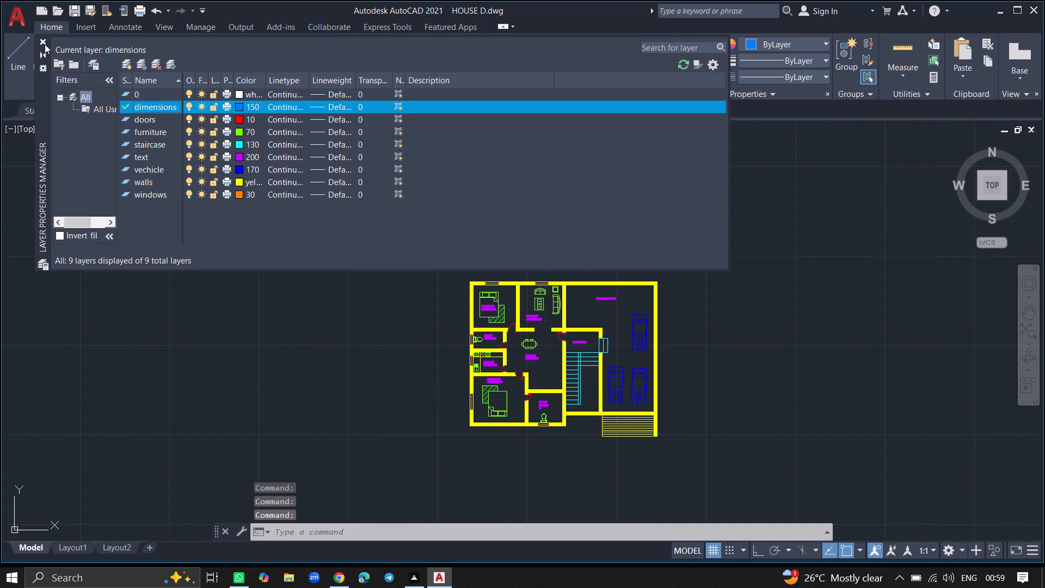
{"action": "left_click", "coordinate": [44, 41]}
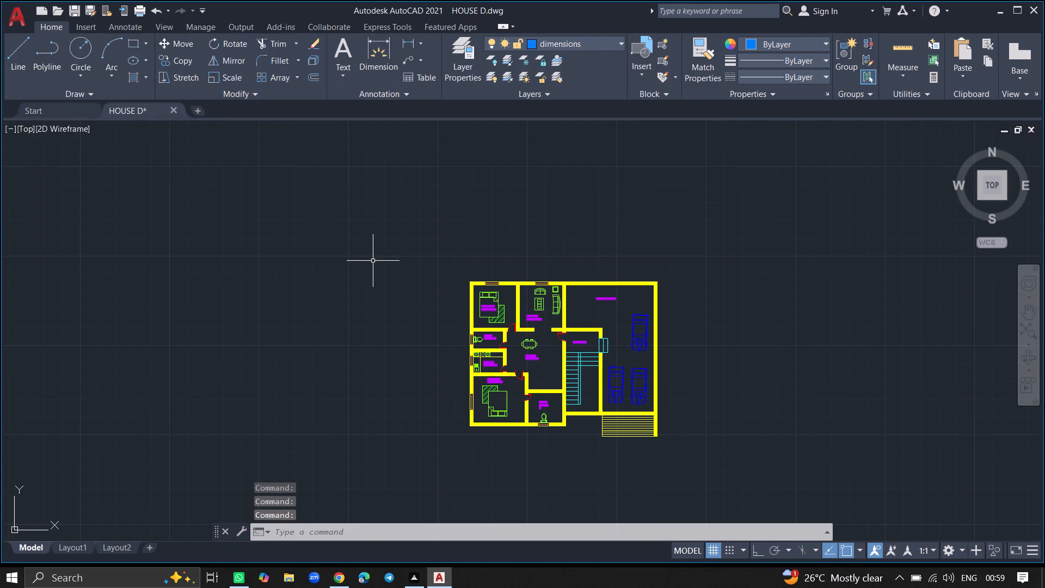
Add a vertical linear dimension between the north and south inner wall faces of the northern bedroom, east of the bed.
{"action": "scroll", "coordinate": [511, 309], "scroll_direction": "up", "scroll_amount": 10, "text": "ctrl"}
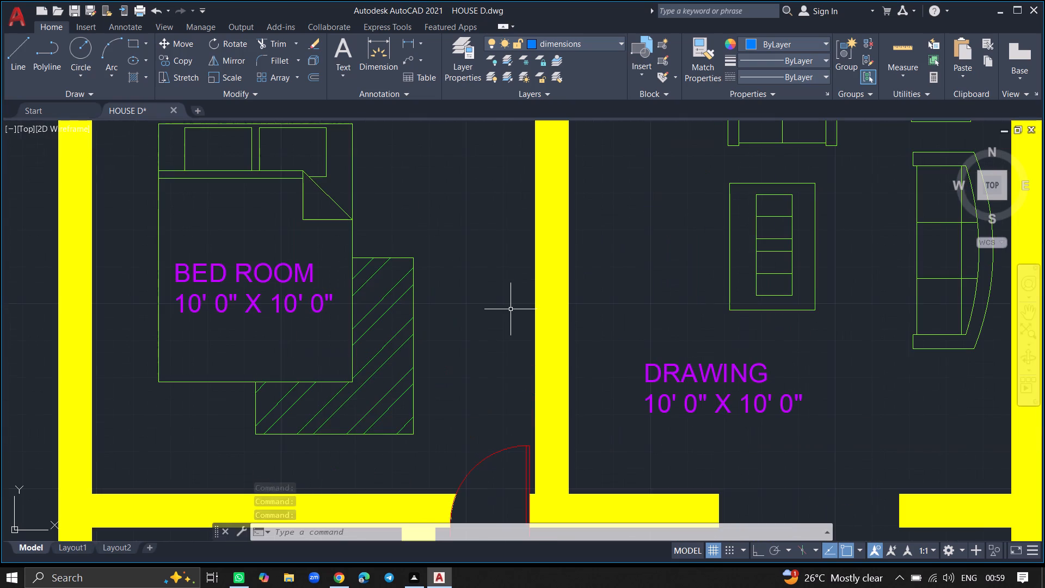
{"action": "type", "text": "DIML"}
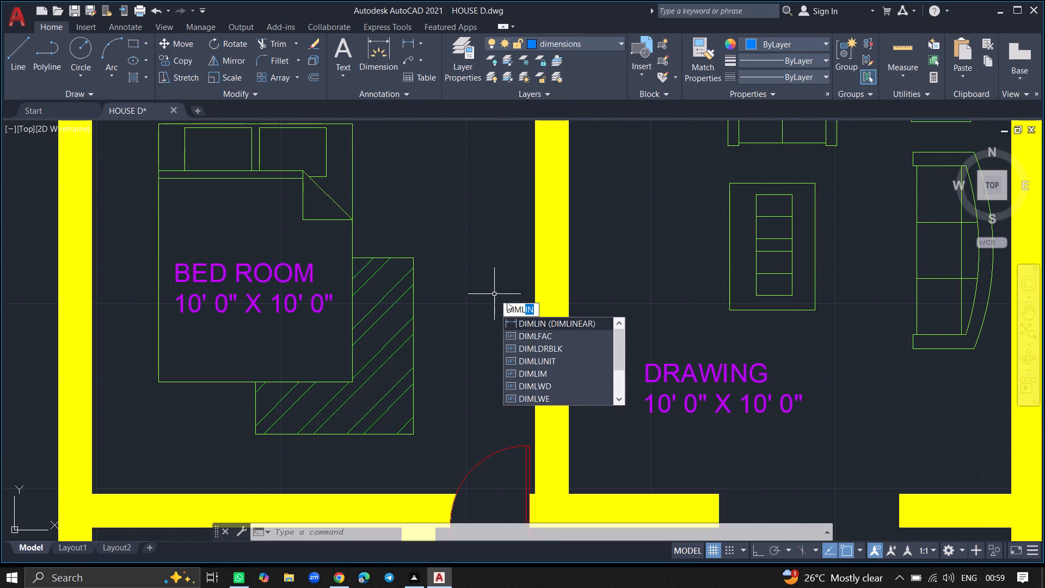
{"action": "left_click", "coordinate": [517, 323]}
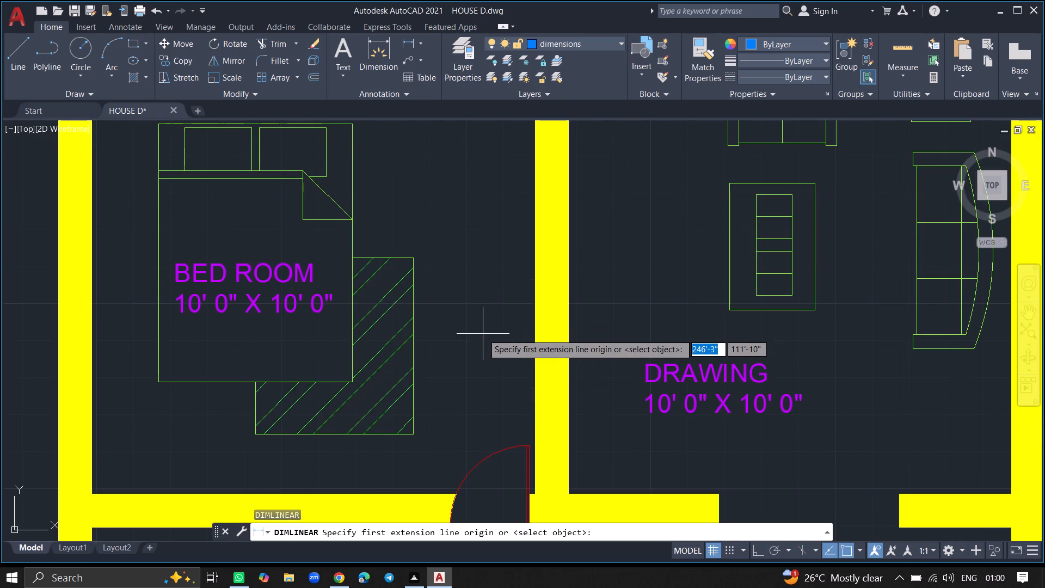
{"action": "scroll", "coordinate": [483, 334], "scroll_direction": "down", "scroll_amount": 2, "text": "ctrl"}
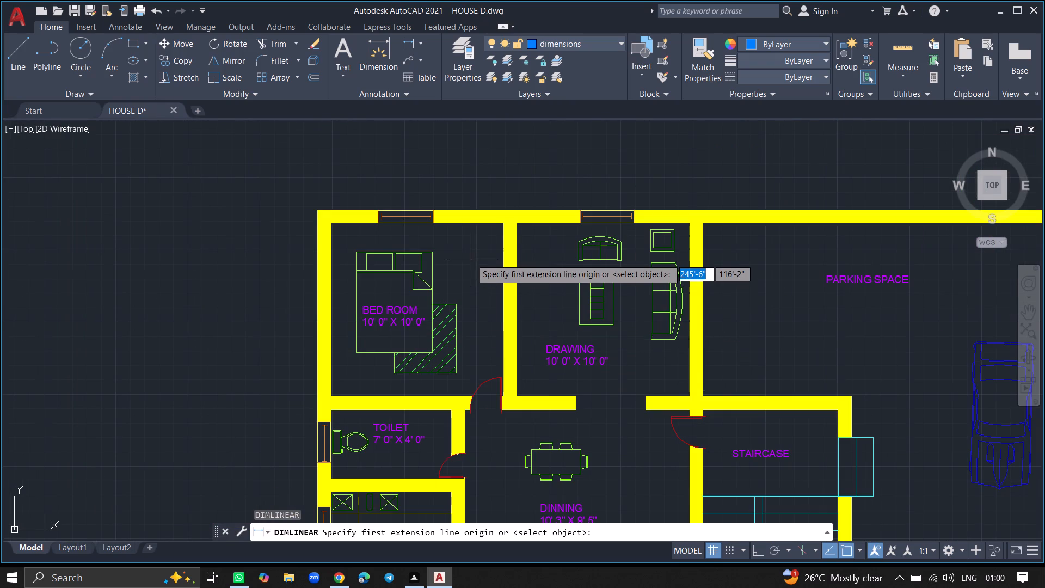
{"action": "left_click", "coordinate": [469, 226]}
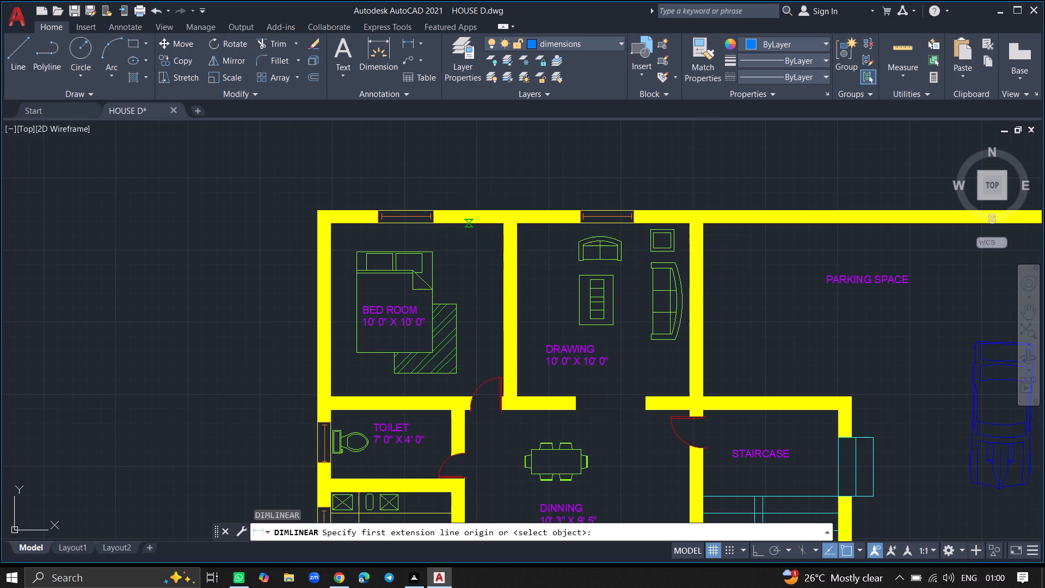
{"action": "left_click", "coordinate": [467, 397]}
{"action": "left_click", "coordinate": [468, 393]}
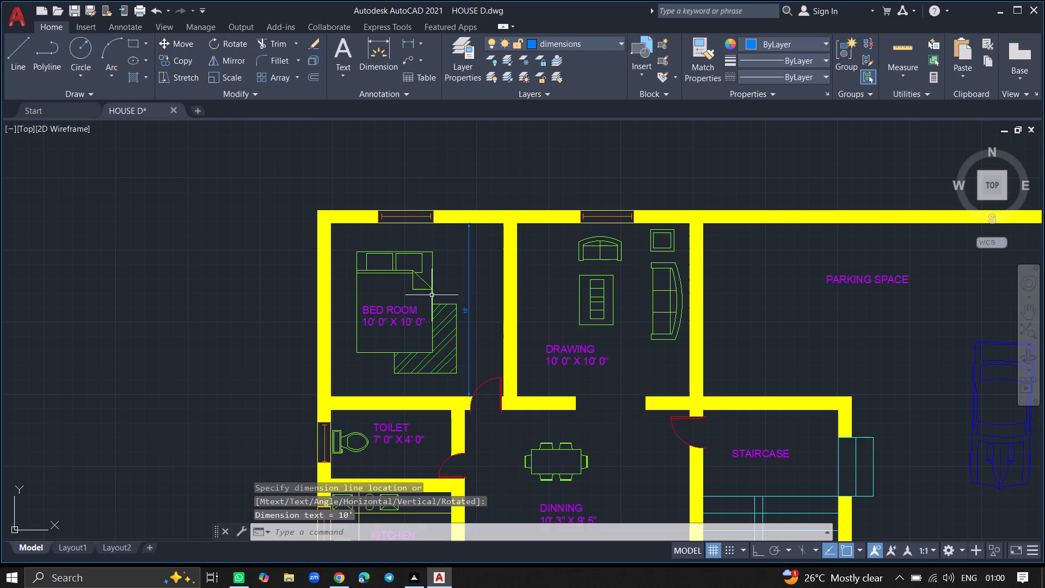
Add a horizontal linear dimension between the west and east inner wall faces of the northern bedroom, just north of the bed.
{"action": "scroll", "coordinate": [388, 230], "scroll_direction": "up", "scroll_amount": 2, "text": "ctrl"}
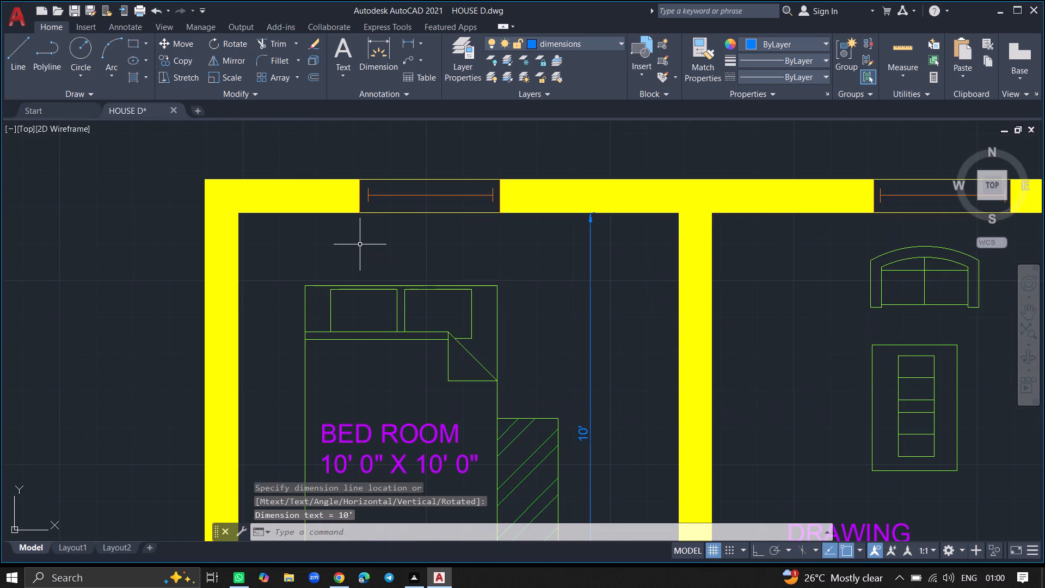
{"action": "type", "text": "DIML"}
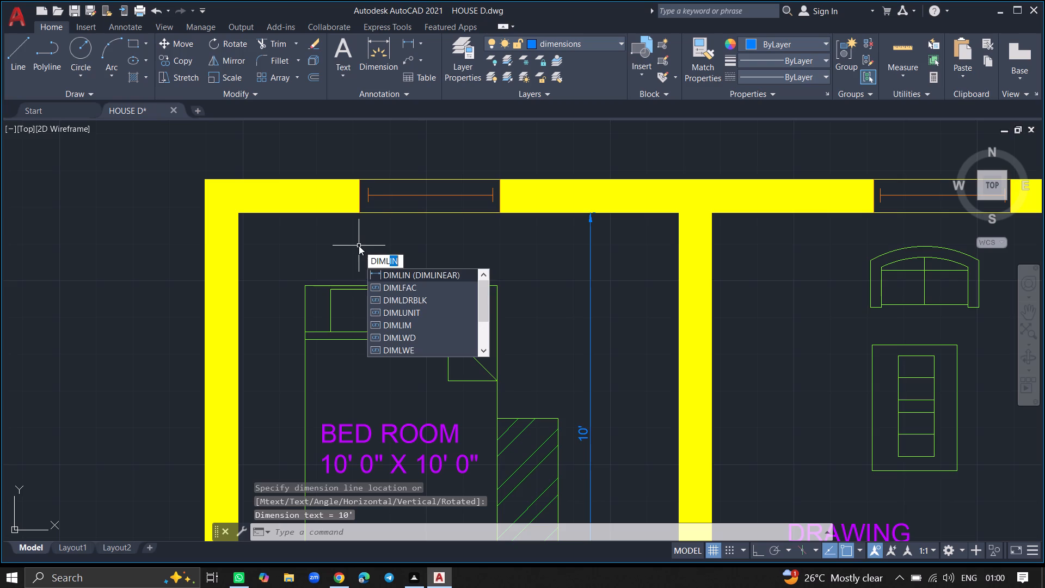
{"action": "left_click", "coordinate": [379, 272]}
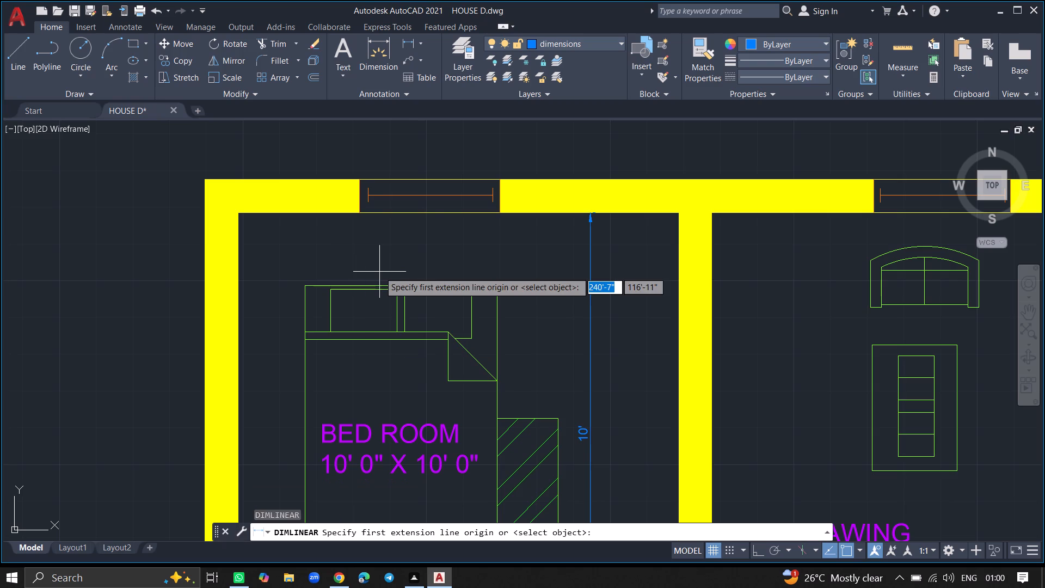
{"action": "left_click", "coordinate": [237, 253]}
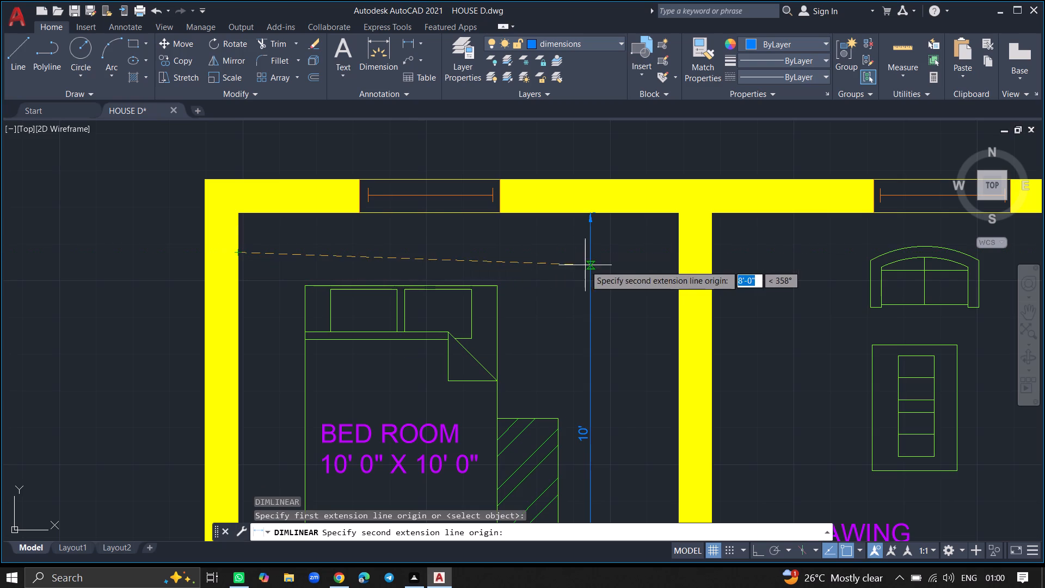
{"action": "left_click", "coordinate": [677, 253]}
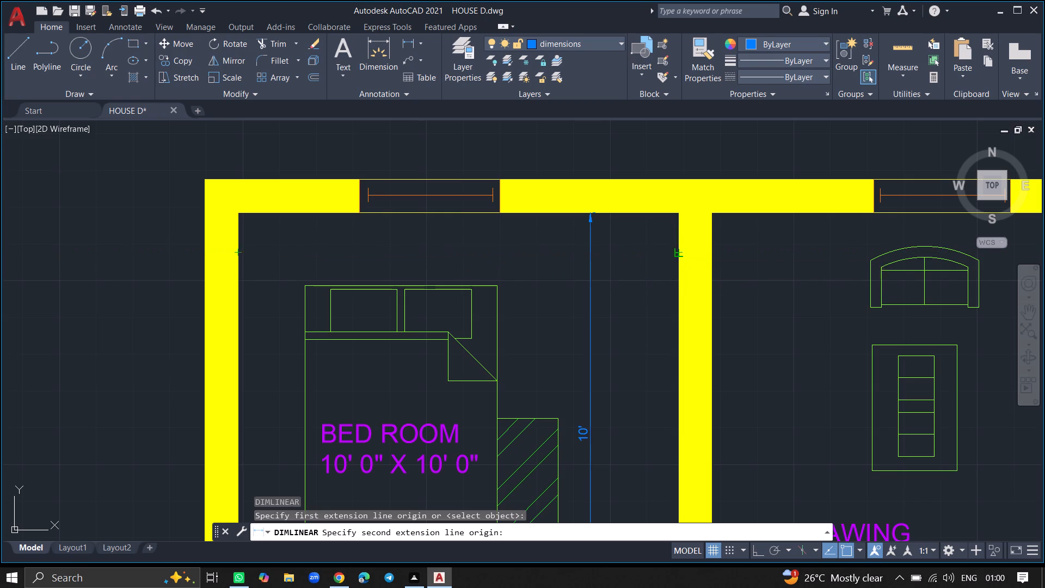
{"action": "left_click", "coordinate": [677, 260]}
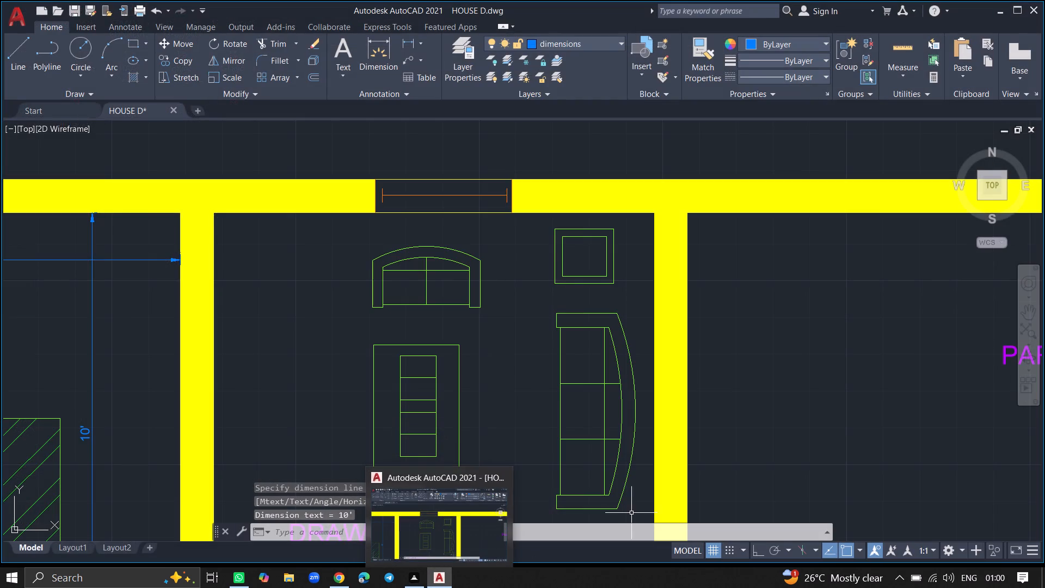
Add a horizontal linear dimension between the east and west inner wall faces of the drawing room, between the small sofa and the centre table.
{"action": "type", "text": "DIML"}
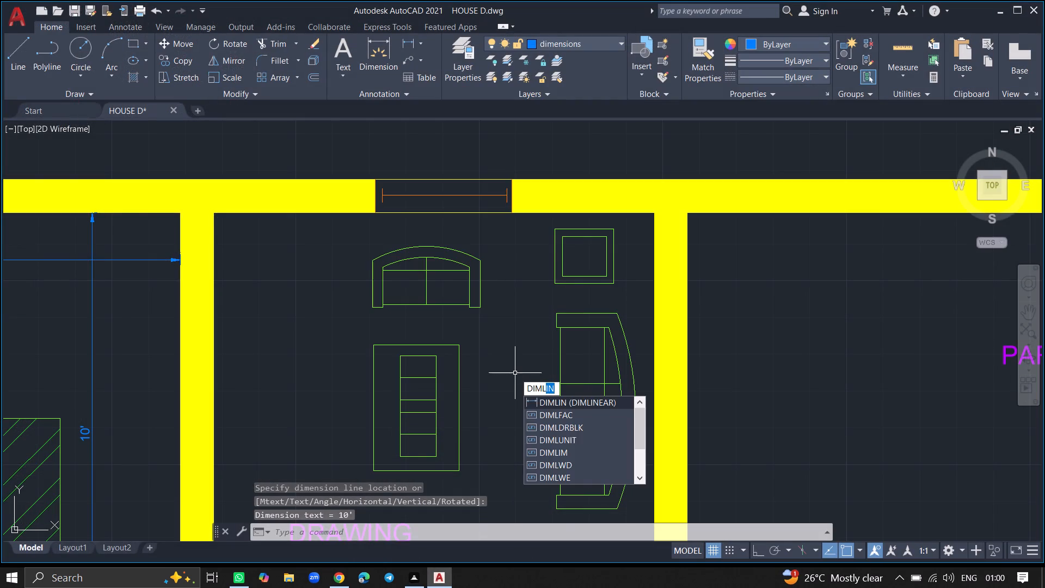
{"action": "left_click", "coordinate": [540, 398]}
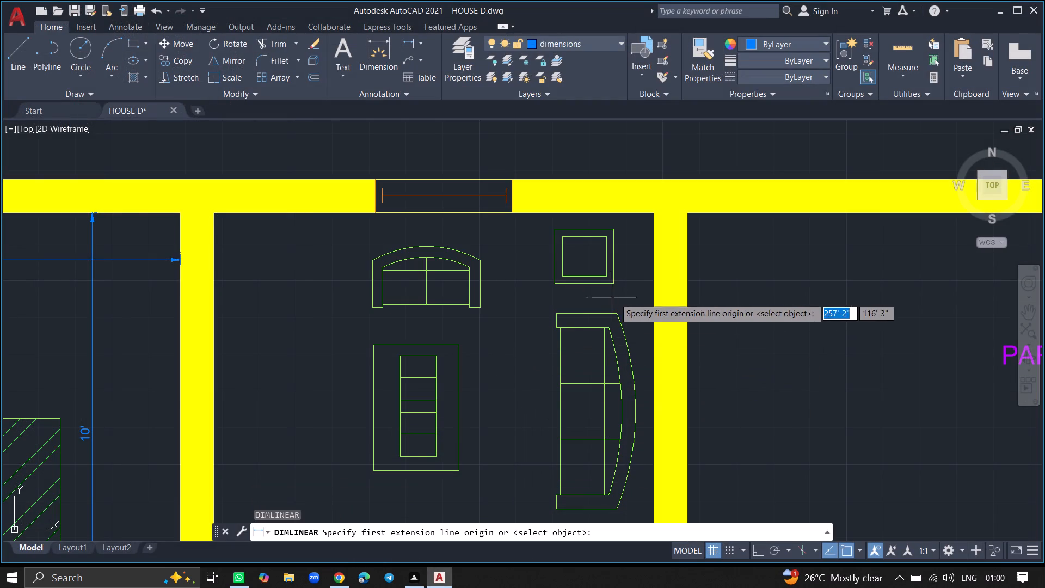
{"action": "left_click", "coordinate": [654, 296]}
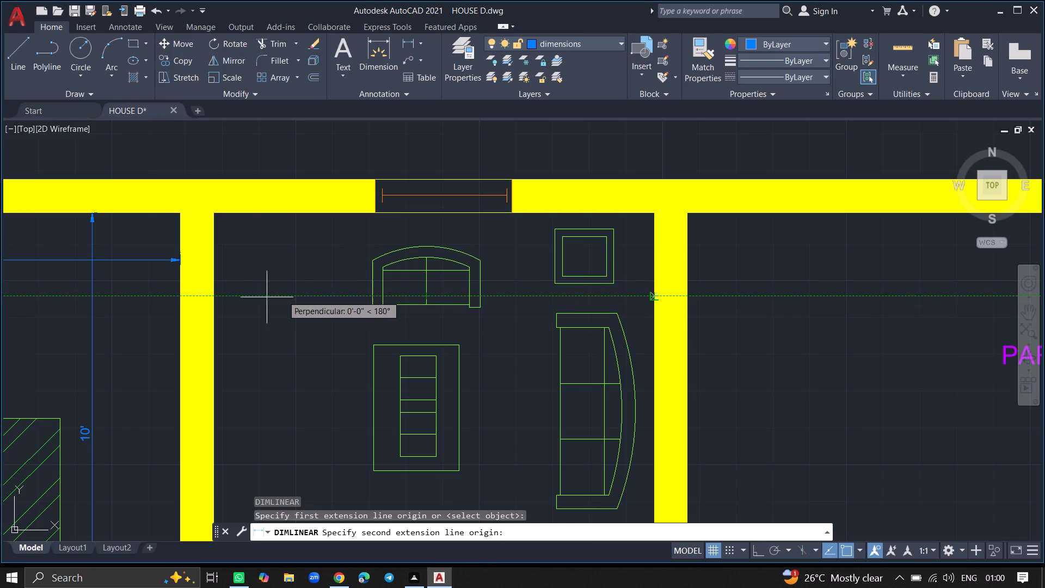
{"action": "left_click", "coordinate": [213, 298]}
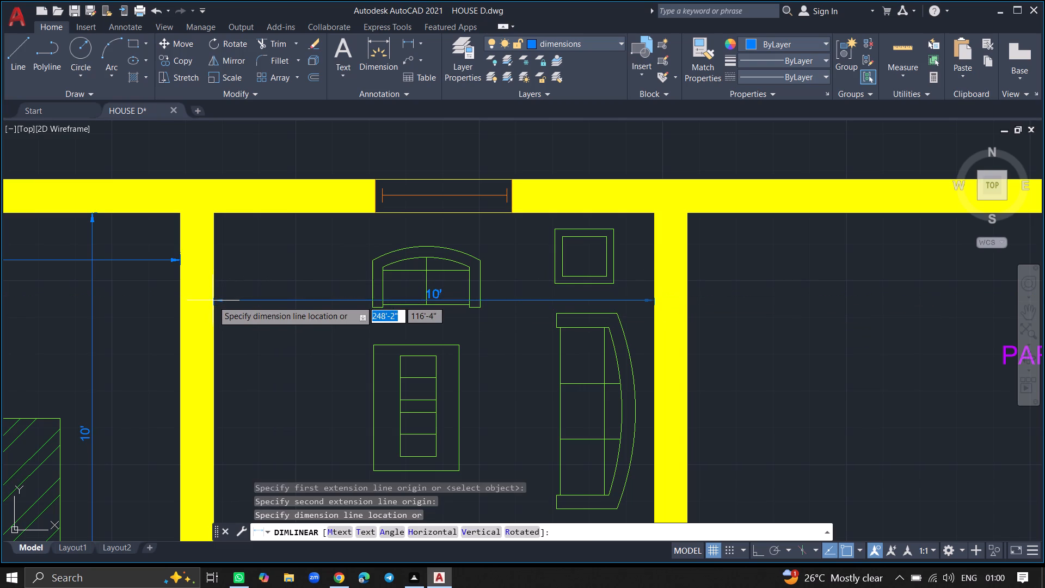
{"action": "left_click", "coordinate": [213, 325]}
Add a vertical linear dimension between the south and north inner wall faces of the drawing room, near its west wall.
{"action": "scroll", "coordinate": [217, 301], "scroll_direction": "down", "scroll_amount": 2, "text": "ctrl"}
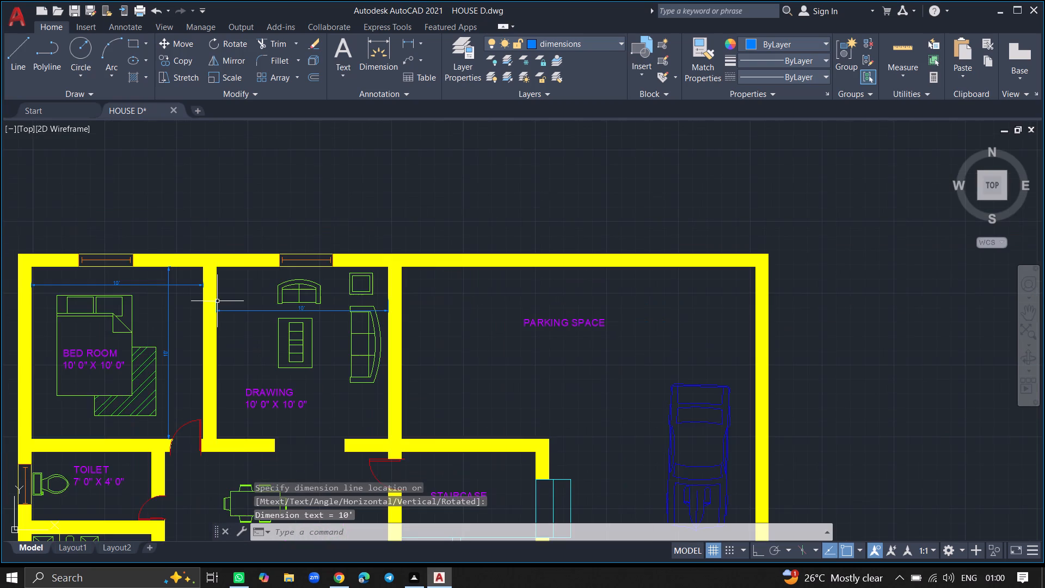
{"action": "type", "text": "DIML"}
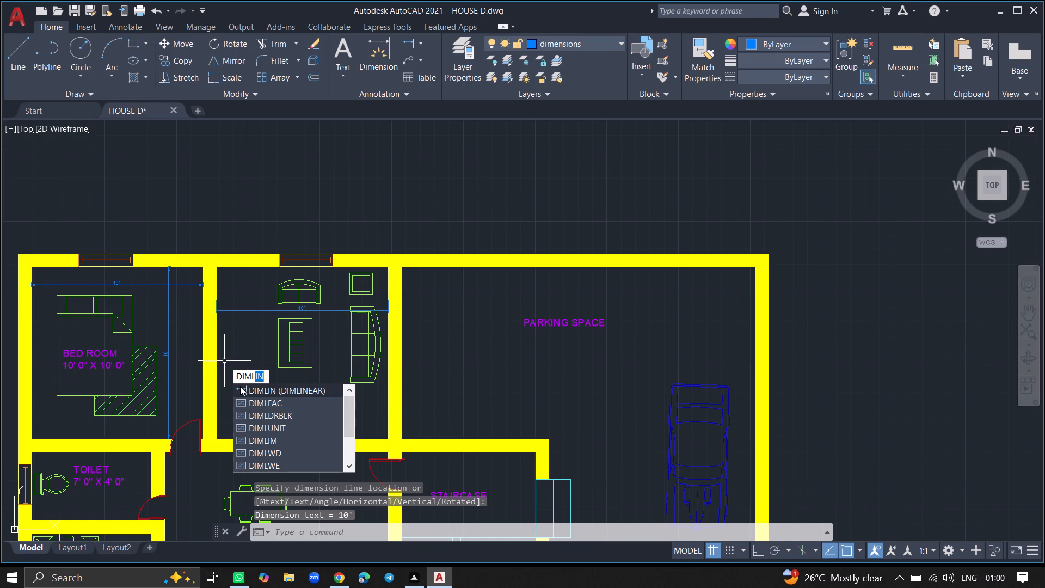
{"action": "left_click", "coordinate": [240, 386]}
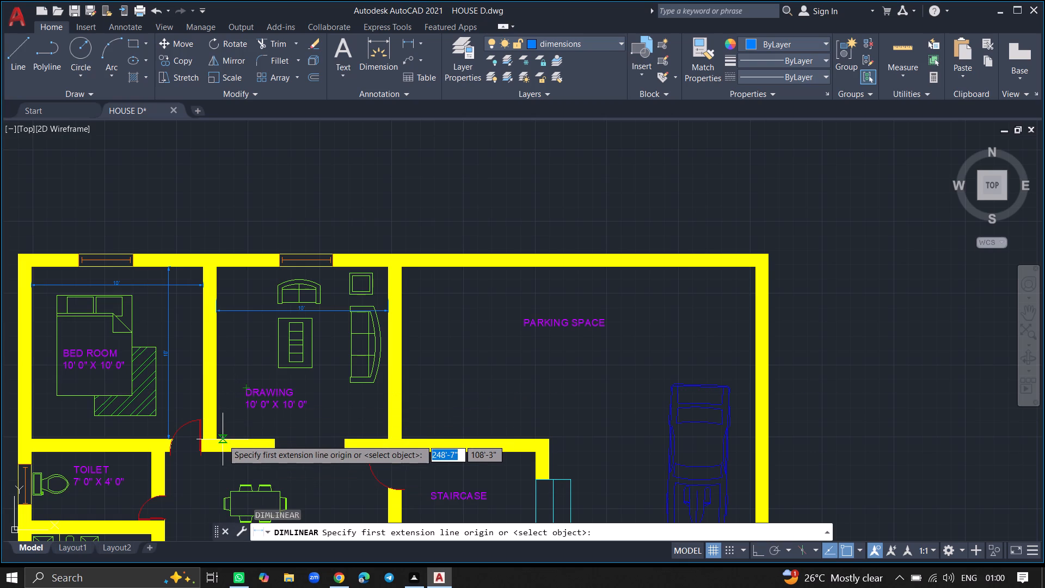
{"action": "left_click", "coordinate": [228, 440]}
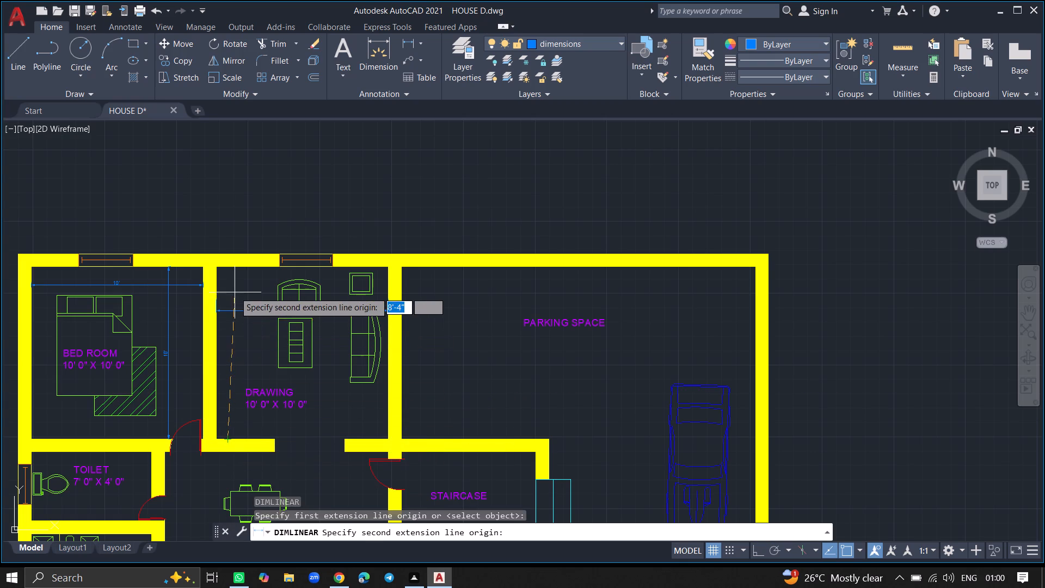
{"action": "left_click", "coordinate": [231, 269]}
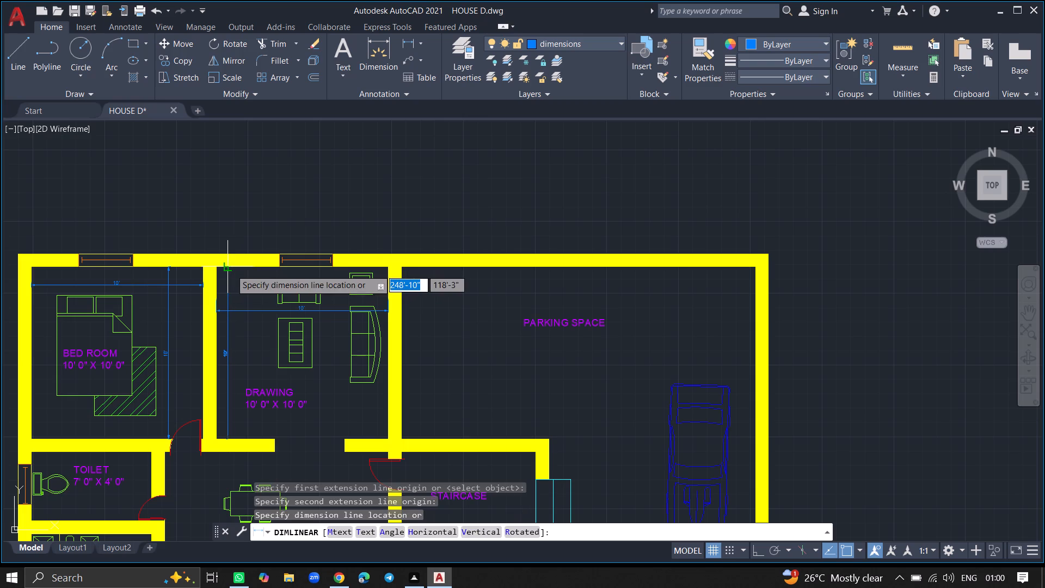
{"action": "left_click", "coordinate": [239, 282]}
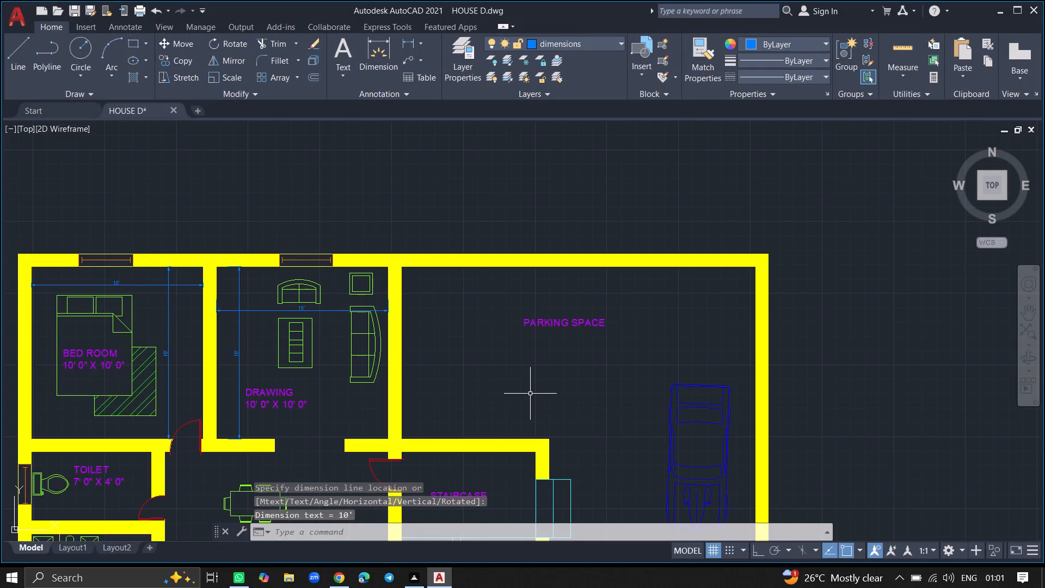
Add a vertical linear dimension in the parking space from the north wall to the staircase's north wall, west of the PARKING SPACE label.
{"action": "type", "text": "DIML"}
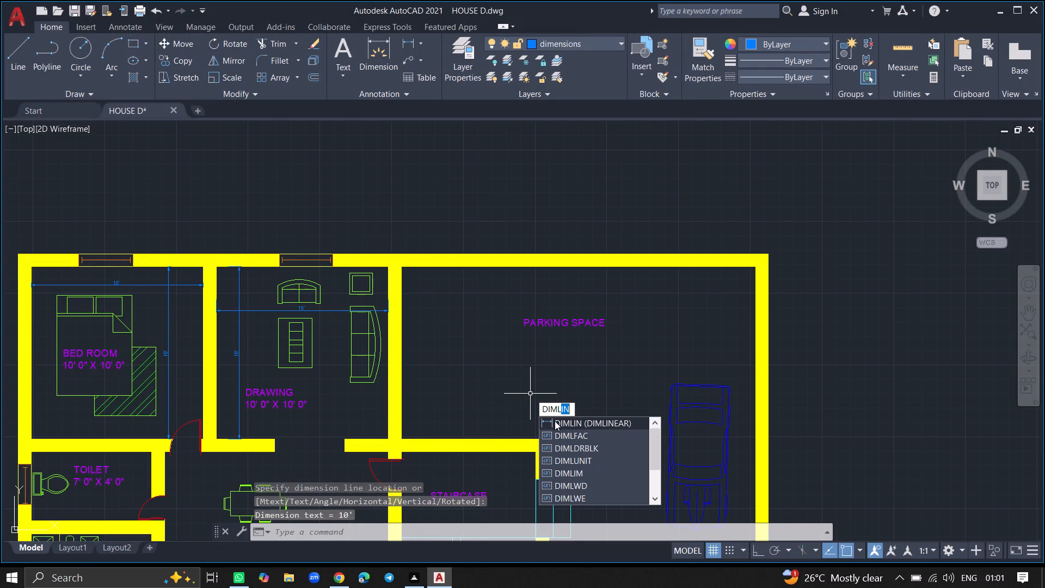
{"action": "left_click", "coordinate": [555, 421]}
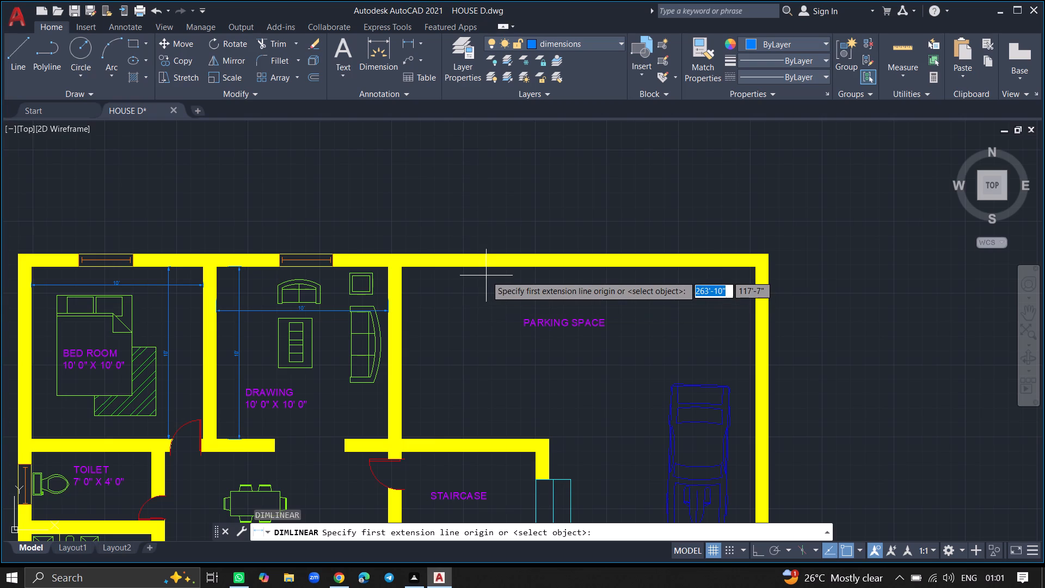
{"action": "left_click", "coordinate": [486, 271]}
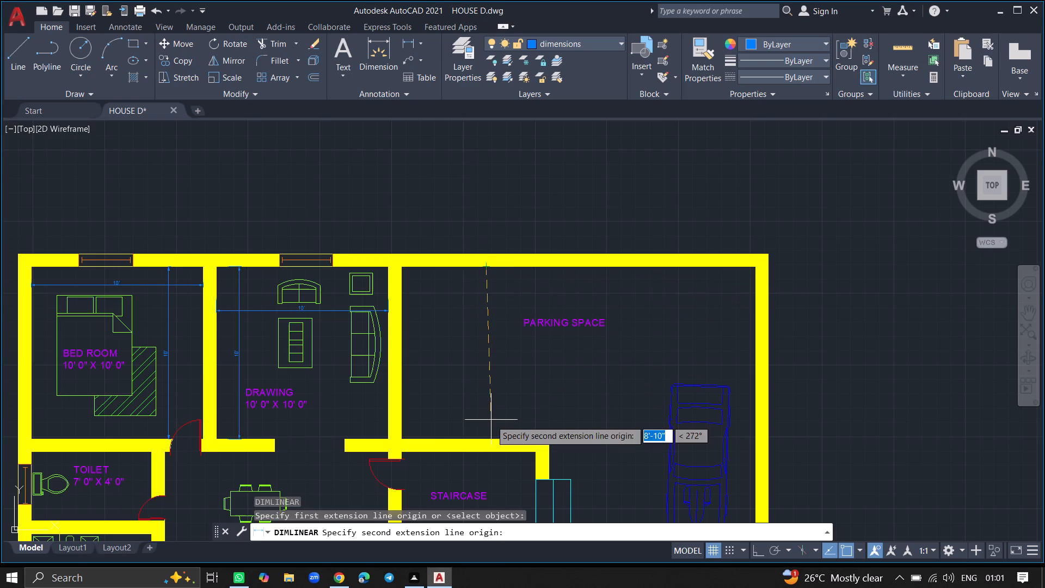
{"action": "left_click", "coordinate": [487, 445]}
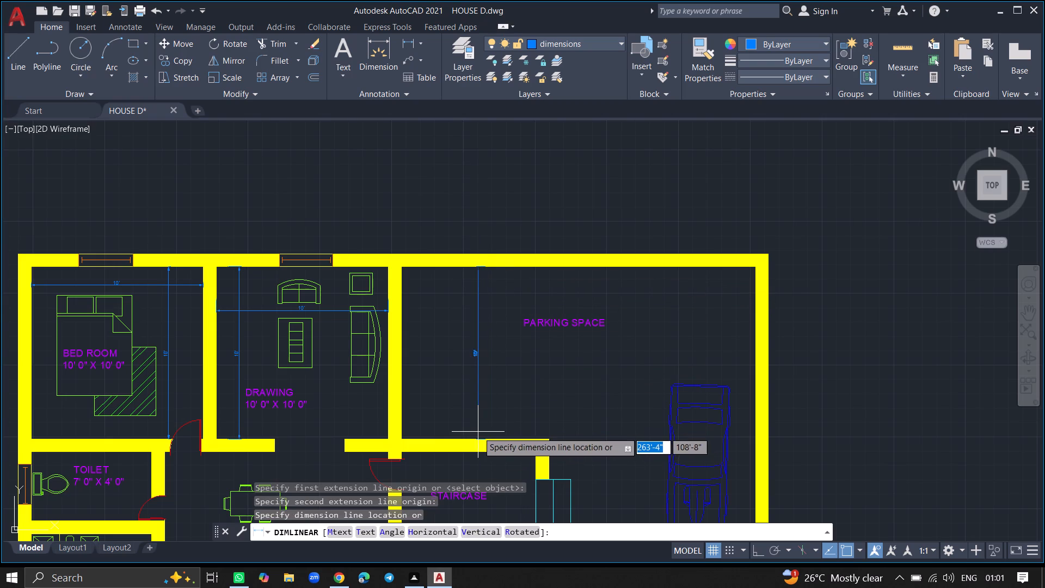
{"action": "left_click", "coordinate": [477, 431]}
Add a horizontal linear dimension across the parking space between its west and east inner wall faces, just north of the PARKING SPACE label.
{"action": "scroll", "coordinate": [478, 377], "scroll_direction": "up", "scroll_amount": 6, "text": "ctrl"}
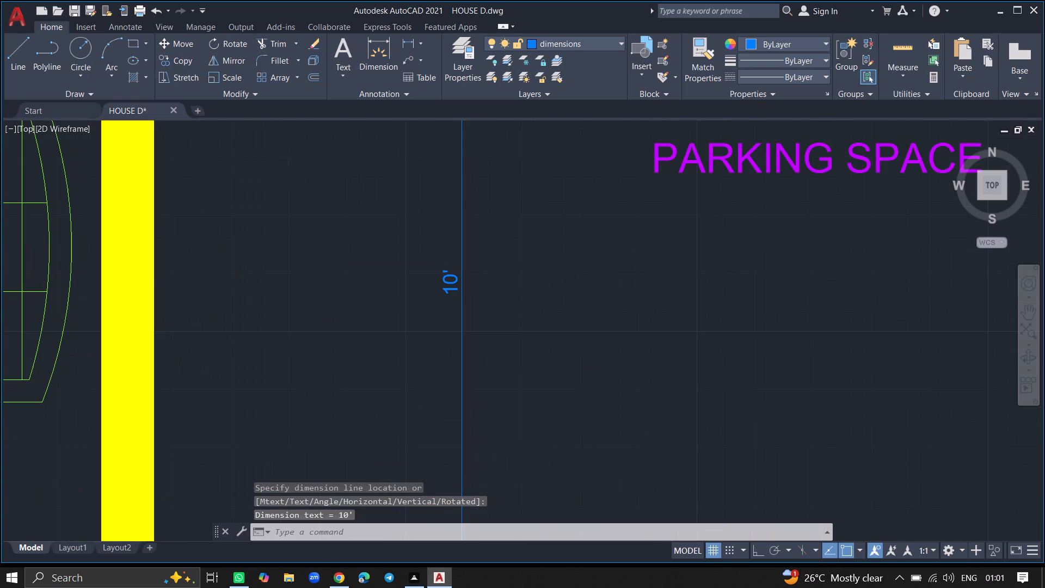
{"action": "scroll", "coordinate": [478, 377], "scroll_direction": "down", "scroll_amount": 5, "text": "ctrl"}
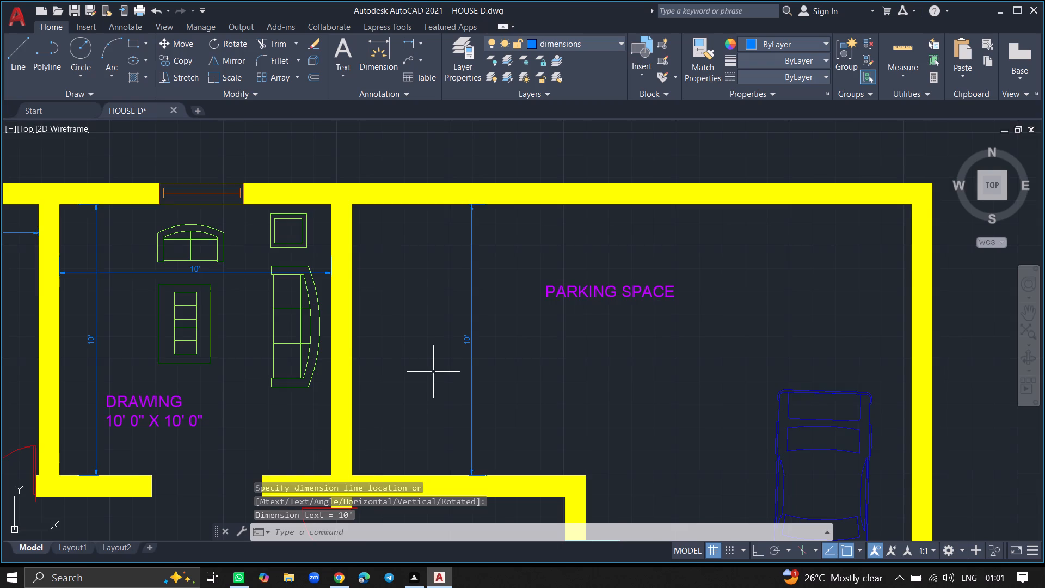
{"action": "scroll", "coordinate": [433, 372], "scroll_direction": "down", "scroll_amount": 1, "text": "ctrl"}
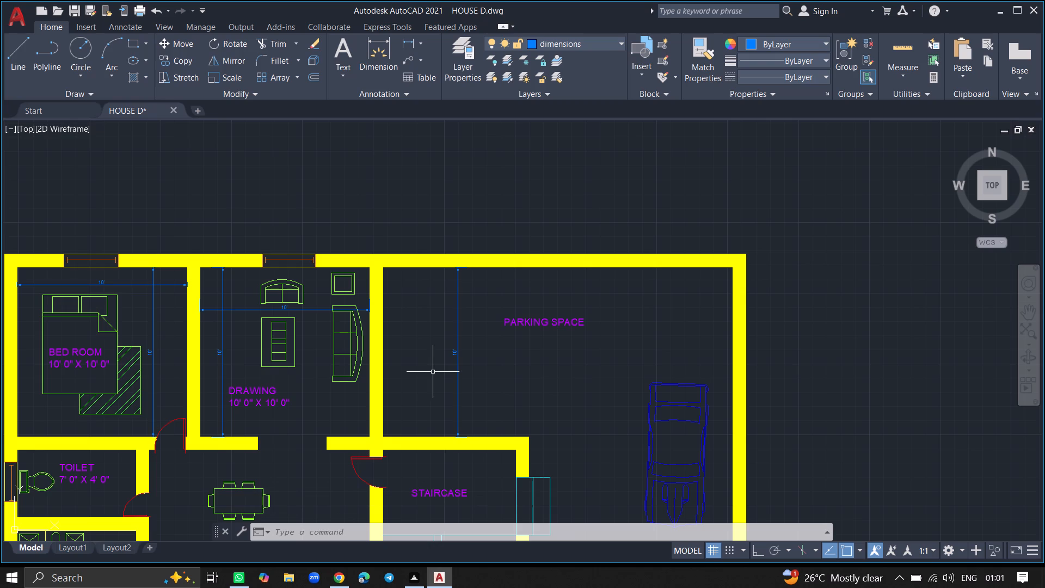
{"action": "type", "text": "DIML"}
{"action": "left_click", "coordinate": [444, 399]}
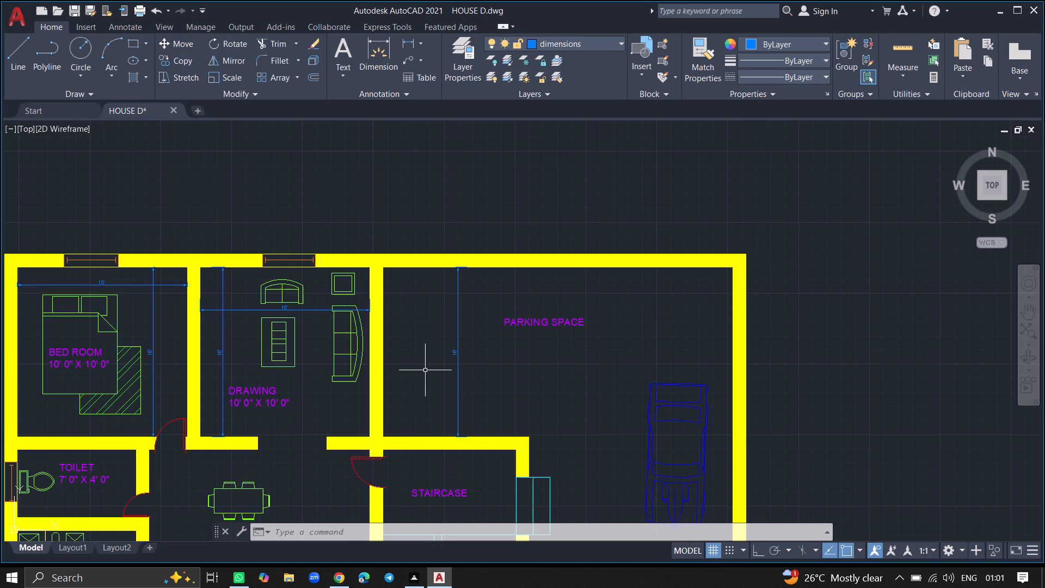
{"action": "left_click", "coordinate": [383, 290]}
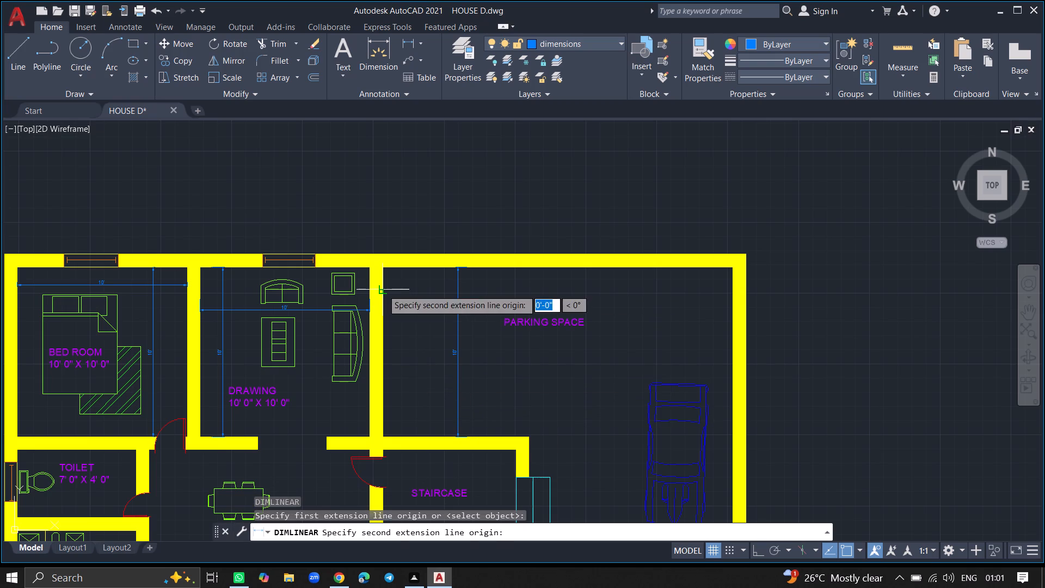
{"action": "left_click", "coordinate": [735, 292]}
{"action": "left_click", "coordinate": [734, 301]}
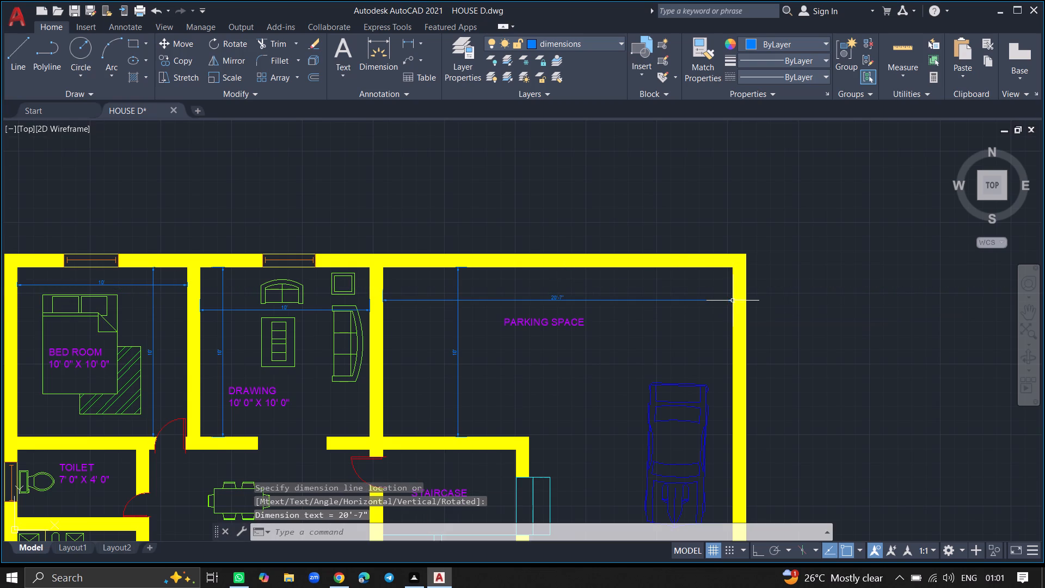
Add a vertical linear dimension over the parking space's full length, from the south wall's inner face to the north wall's, east of the label.
{"action": "scroll", "coordinate": [669, 312], "scroll_direction": "up", "scroll_amount": 3, "text": "ctrl"}
{"action": "scroll", "coordinate": [669, 312], "scroll_direction": "down", "scroll_amount": 4, "text": "ctrl"}
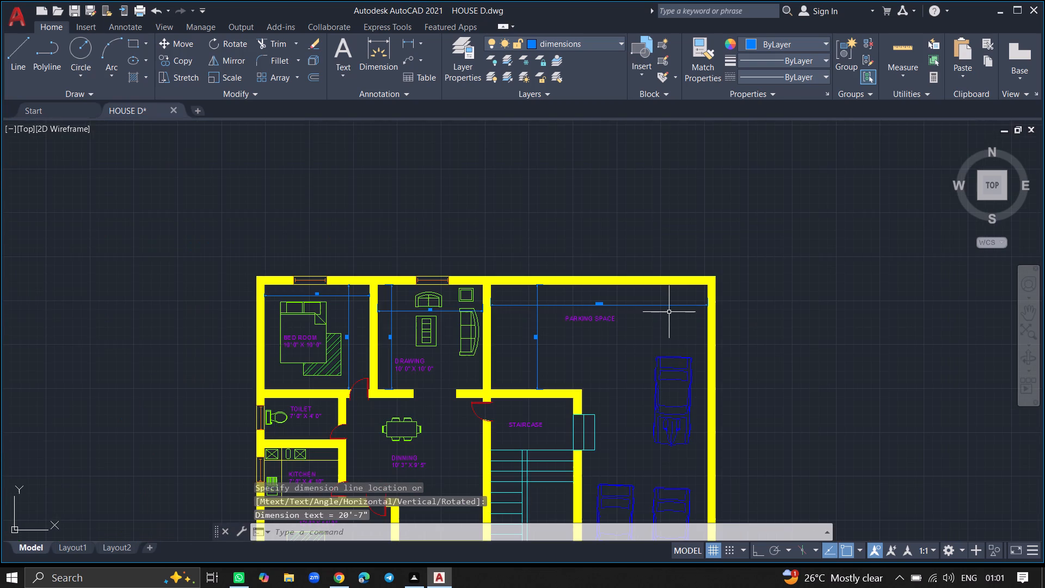
{"action": "type", "text": "DIML"}
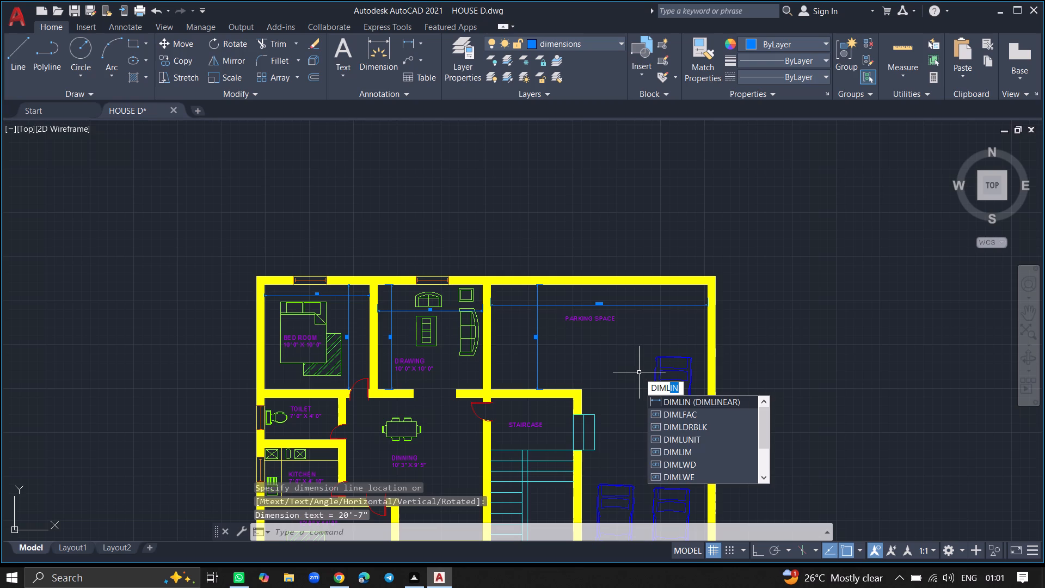
{"action": "left_click", "coordinate": [665, 400]}
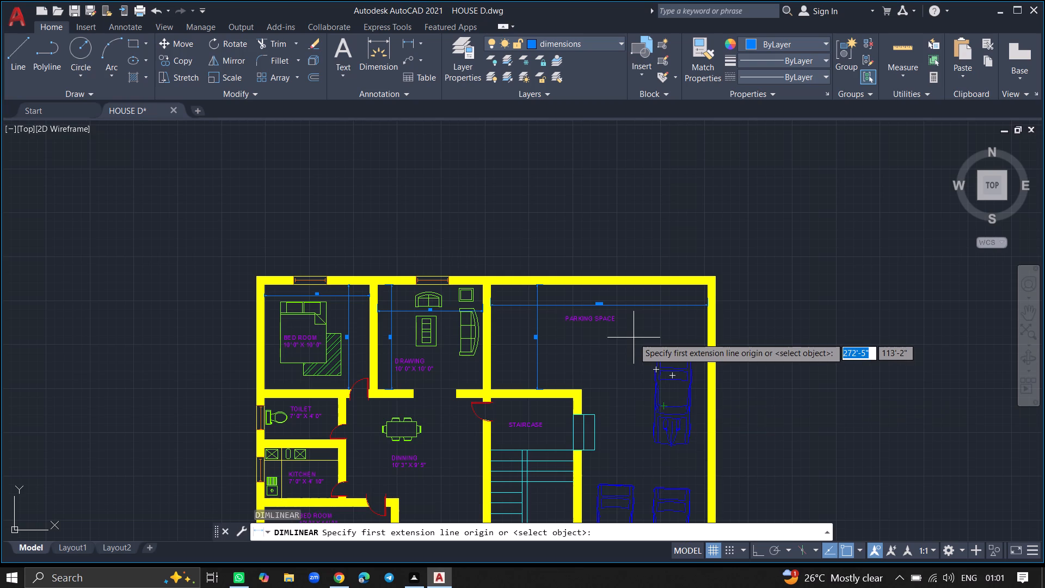
{"action": "scroll", "coordinate": [634, 338], "scroll_direction": "down", "scroll_amount": 3, "text": "ctrl"}
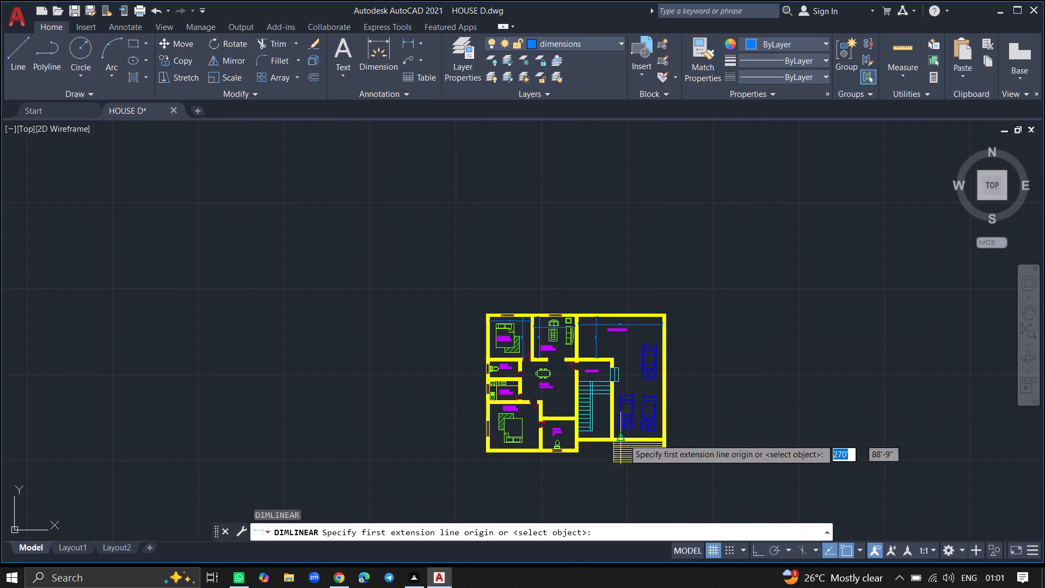
{"action": "scroll", "coordinate": [635, 452], "scroll_direction": "up", "scroll_amount": 4, "text": "ctrl"}
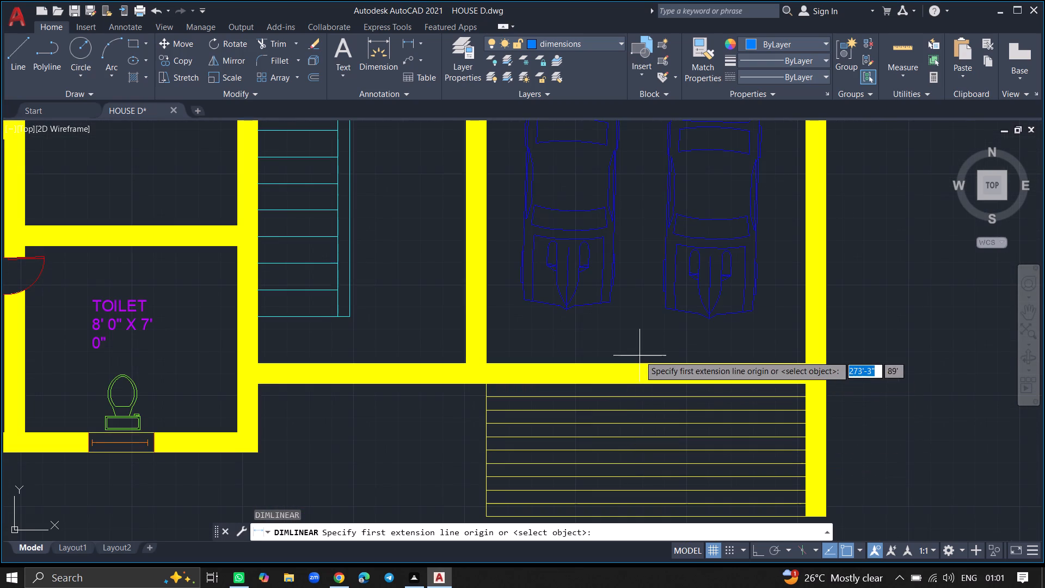
{"action": "left_click", "coordinate": [640, 365]}
{"action": "scroll", "coordinate": [641, 263], "scroll_direction": "down", "scroll_amount": 5, "text": "ctrl"}
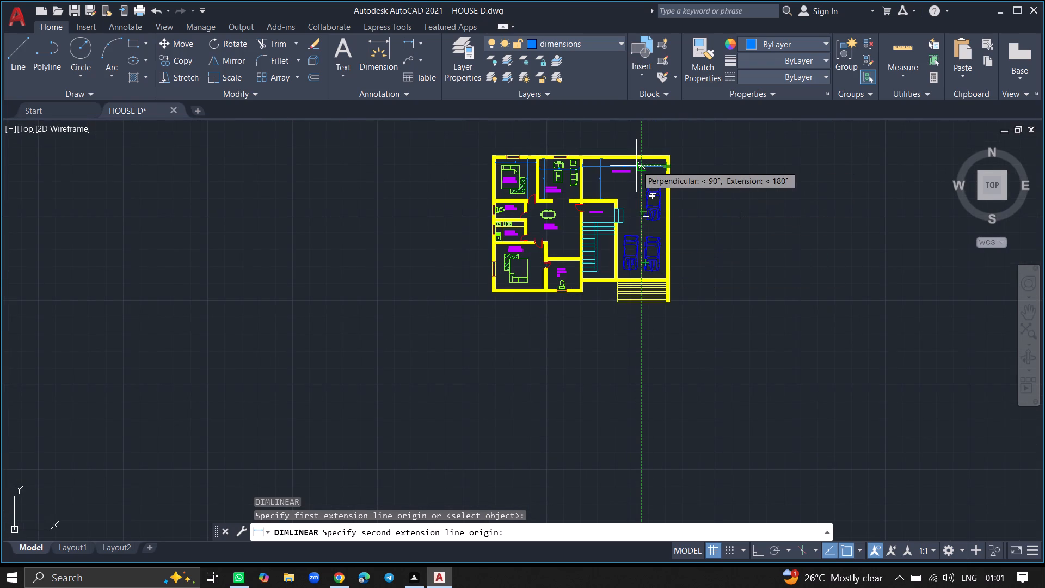
{"action": "scroll", "coordinate": [636, 162], "scroll_direction": "up", "scroll_amount": 4, "text": "ctrl"}
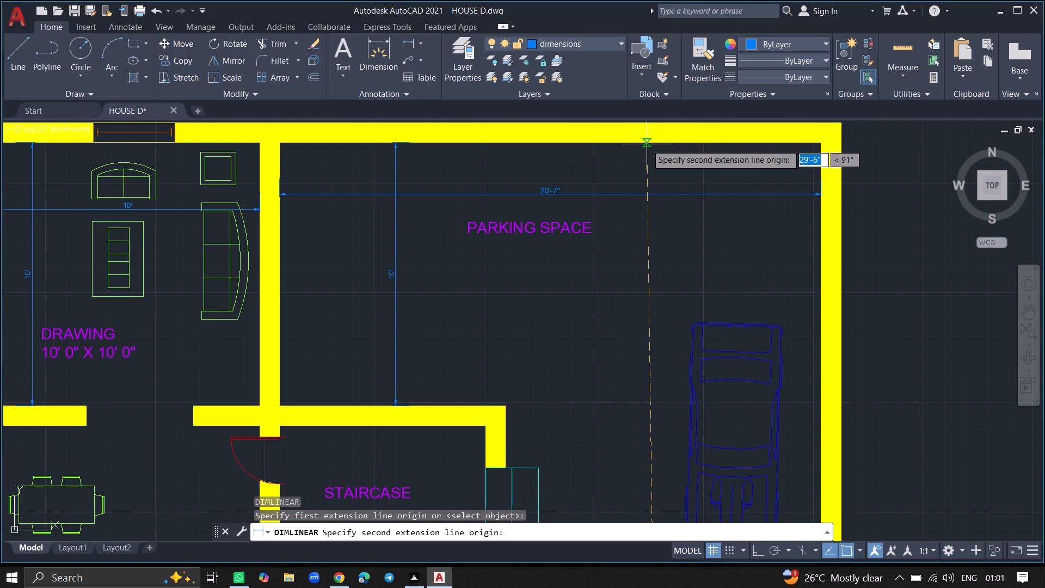
{"action": "left_click", "coordinate": [647, 144]}
{"action": "left_click", "coordinate": [650, 143]}
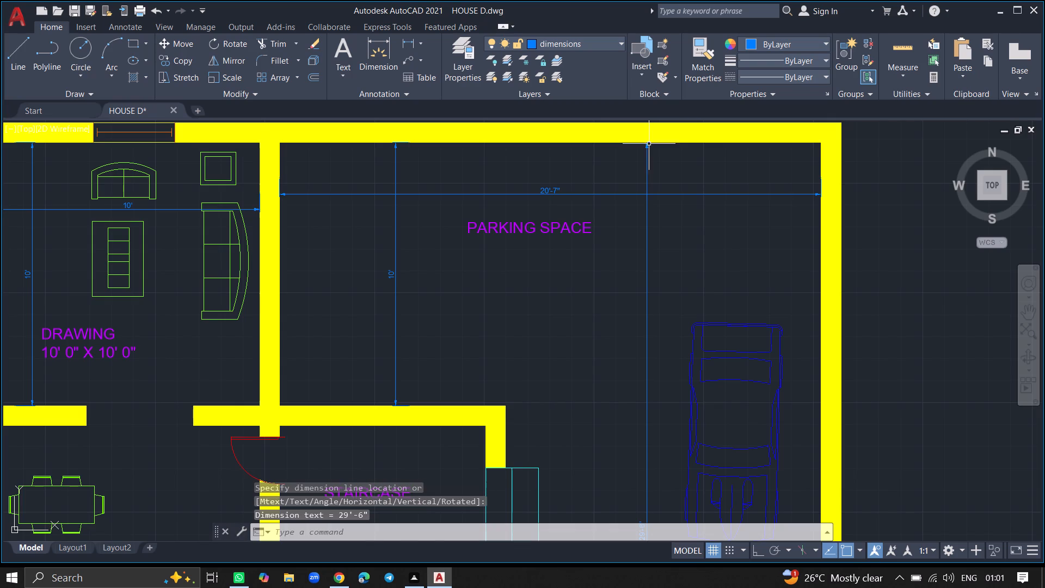
Add a vertical linear dimension in the dining room from its north wall to the southern toilet's north wall, near the east wall.
{"action": "scroll", "coordinate": [603, 252], "scroll_direction": "down", "scroll_amount": 3, "text": "ctrl"}
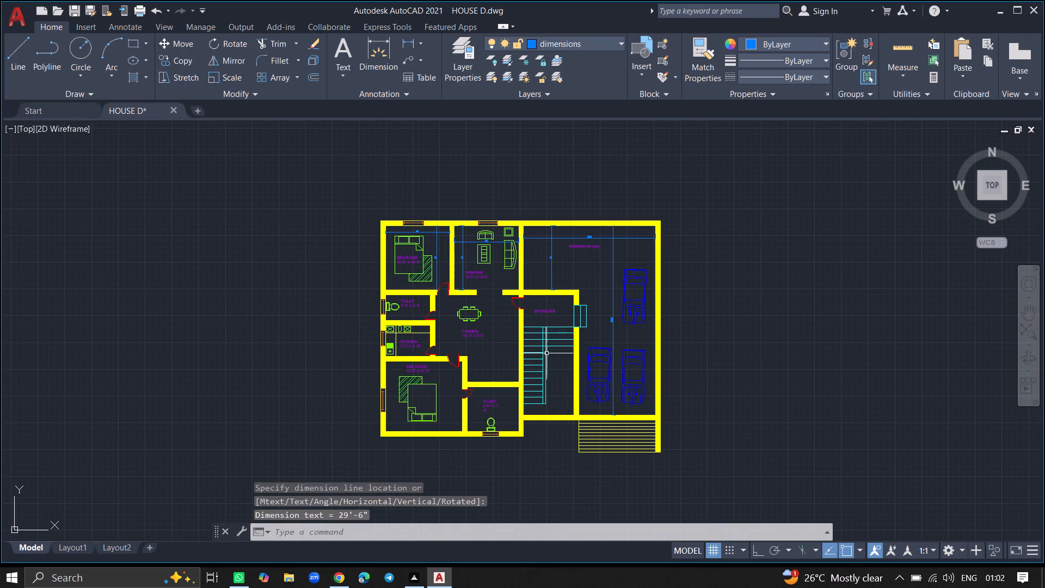
{"action": "scroll", "coordinate": [544, 356], "scroll_direction": "up", "scroll_amount": 4, "text": "ctrl"}
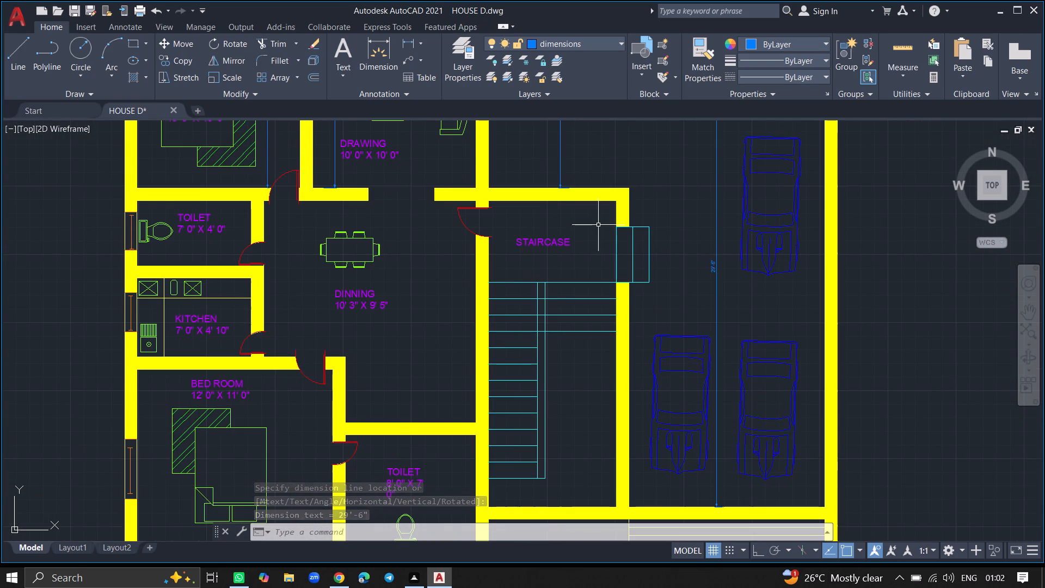
{"action": "type", "text": "DIML"}
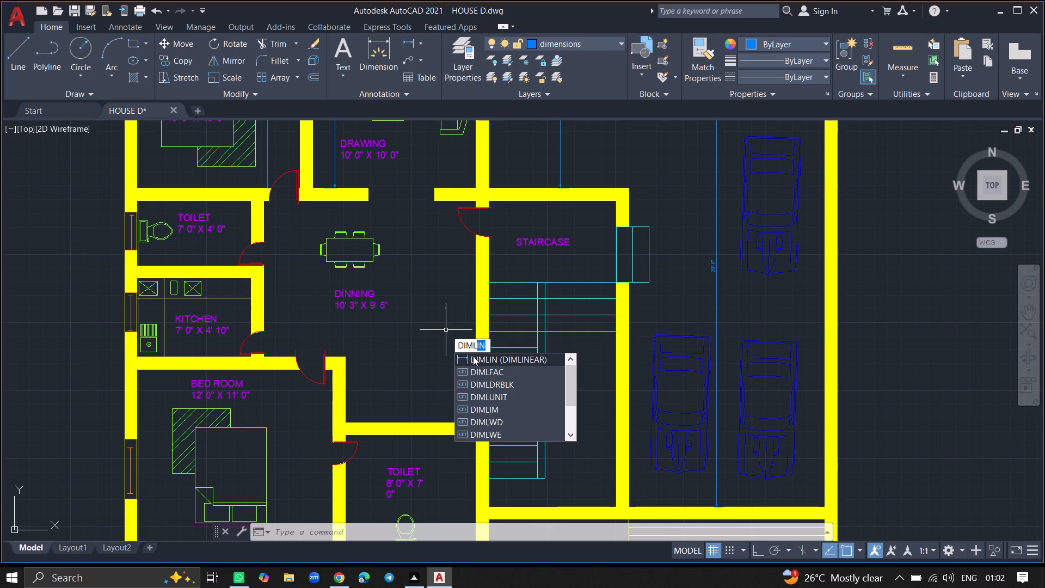
{"action": "left_click", "coordinate": [474, 357]}
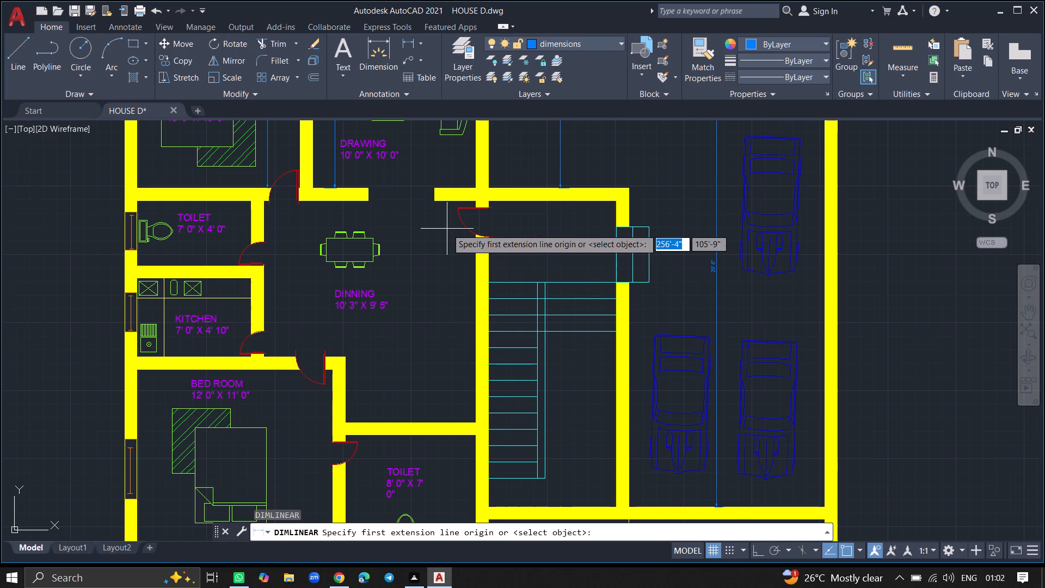
{"action": "left_click_drag", "start_coordinate": [447, 201], "coordinate": [447, 326]}
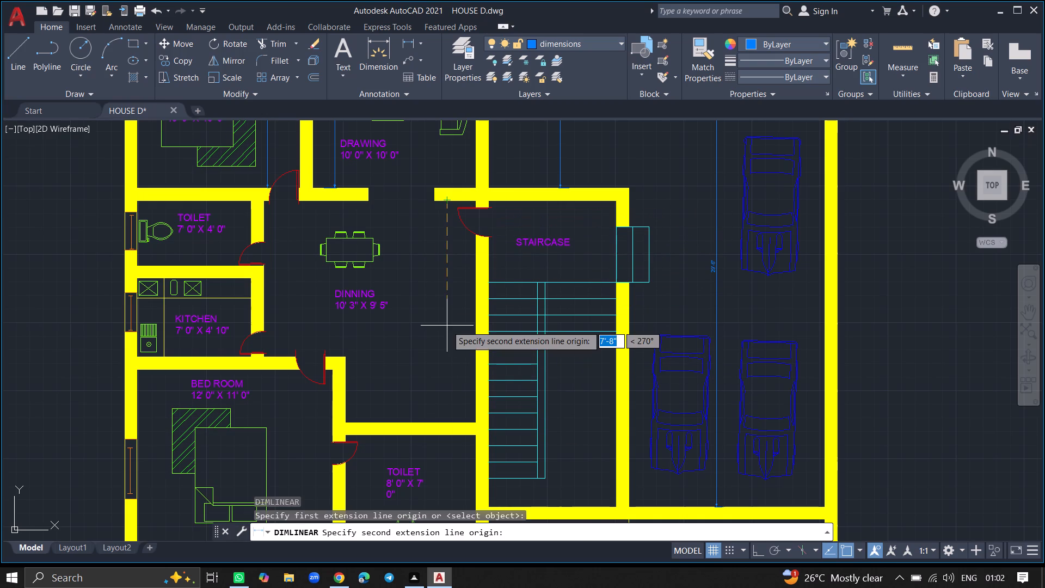
{"action": "left_click", "coordinate": [448, 424]}
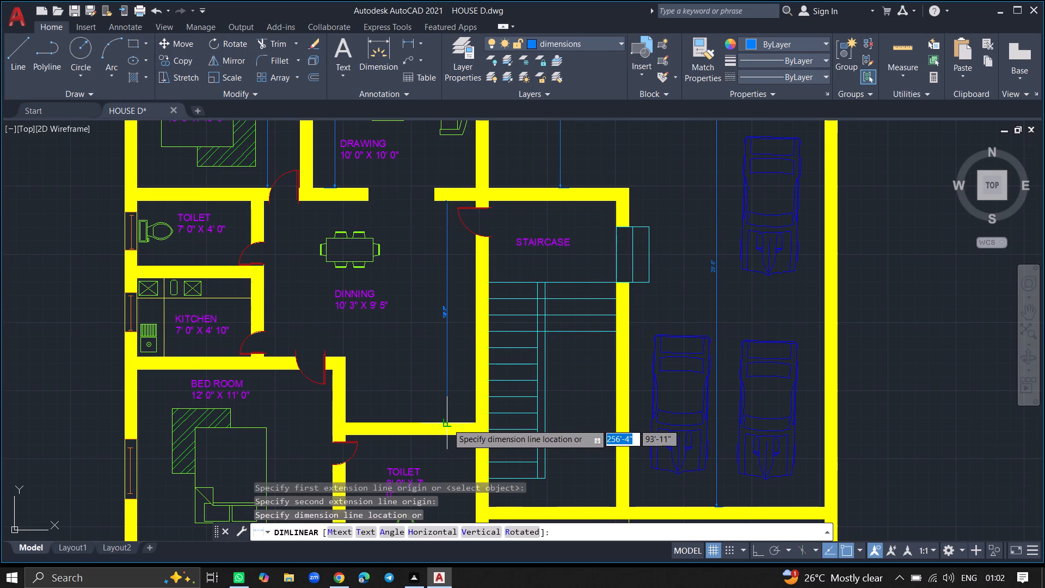
{"action": "scroll", "coordinate": [447, 424], "scroll_direction": "up", "scroll_amount": 2, "text": "ctrl"}
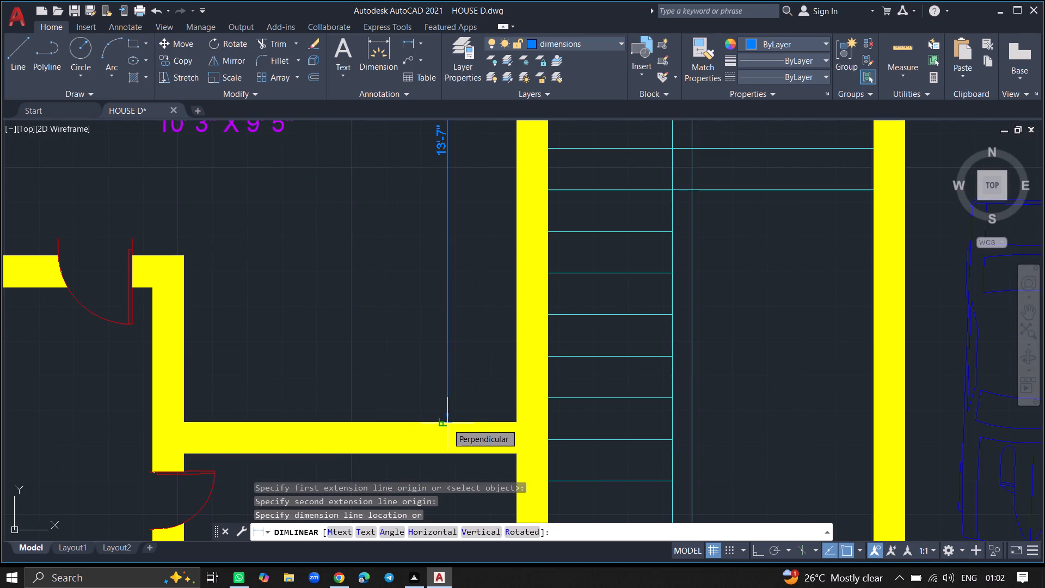
{"action": "left_click", "coordinate": [447, 424]}
Add a vertical linear dimension between the north and south inner wall faces of the toilet above the kitchen, just east of its label.
{"action": "scroll", "coordinate": [406, 401], "scroll_direction": "down", "scroll_amount": 3, "text": "ctrl"}
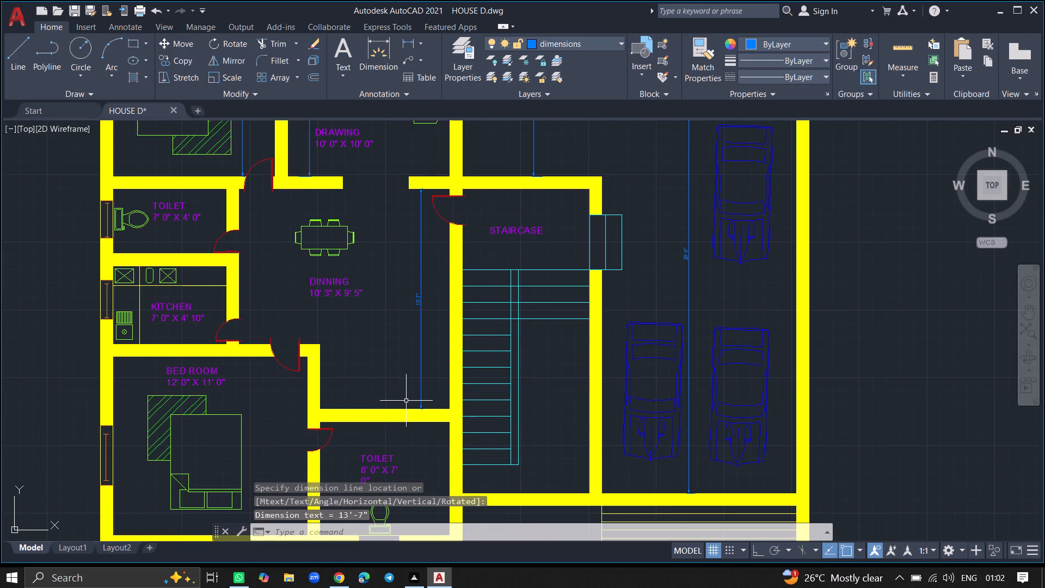
{"action": "key", "text": "space"}
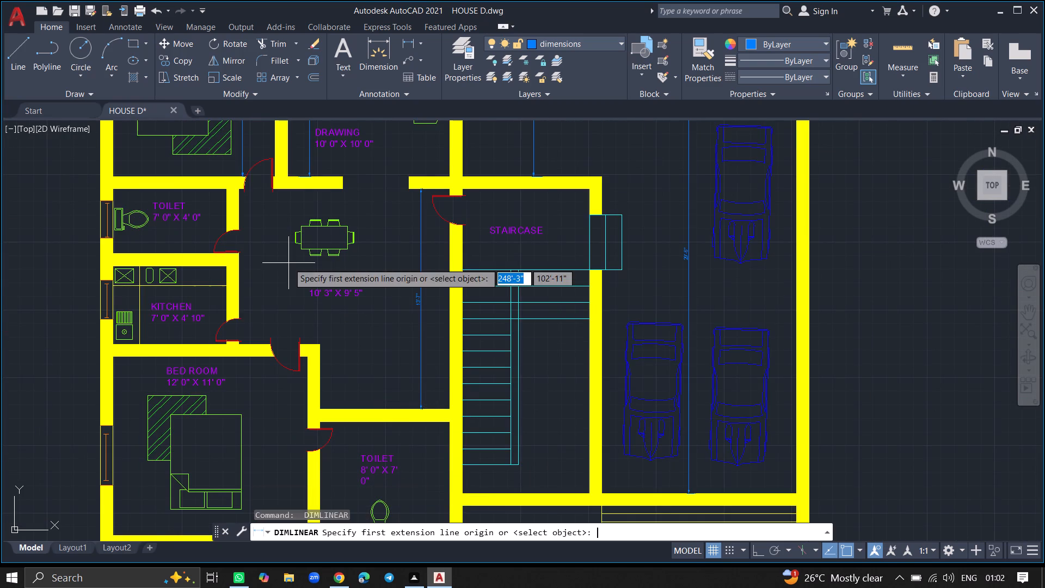
{"action": "left_click", "coordinate": [207, 193]}
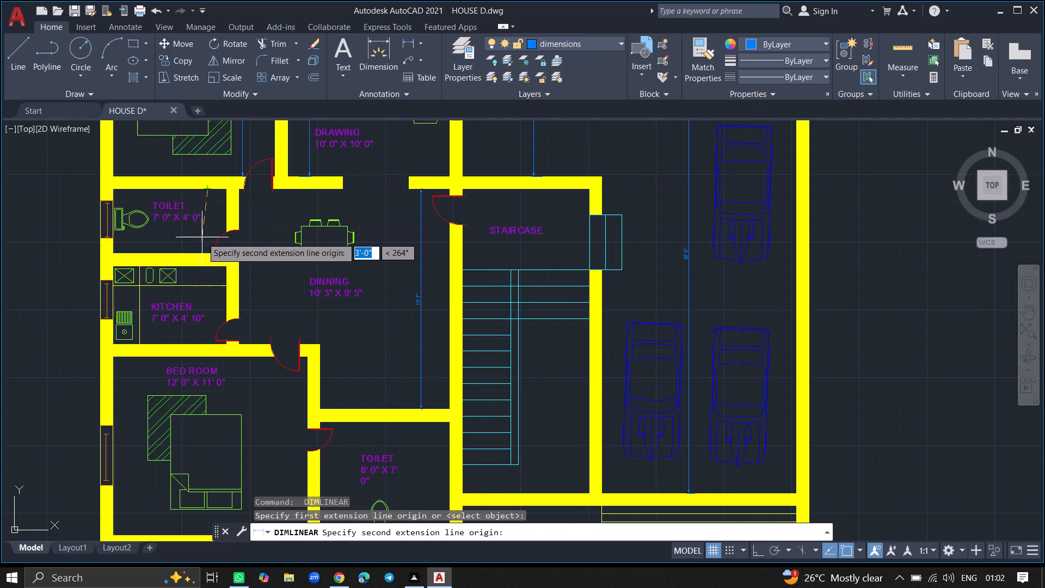
{"action": "left_click", "coordinate": [206, 253]}
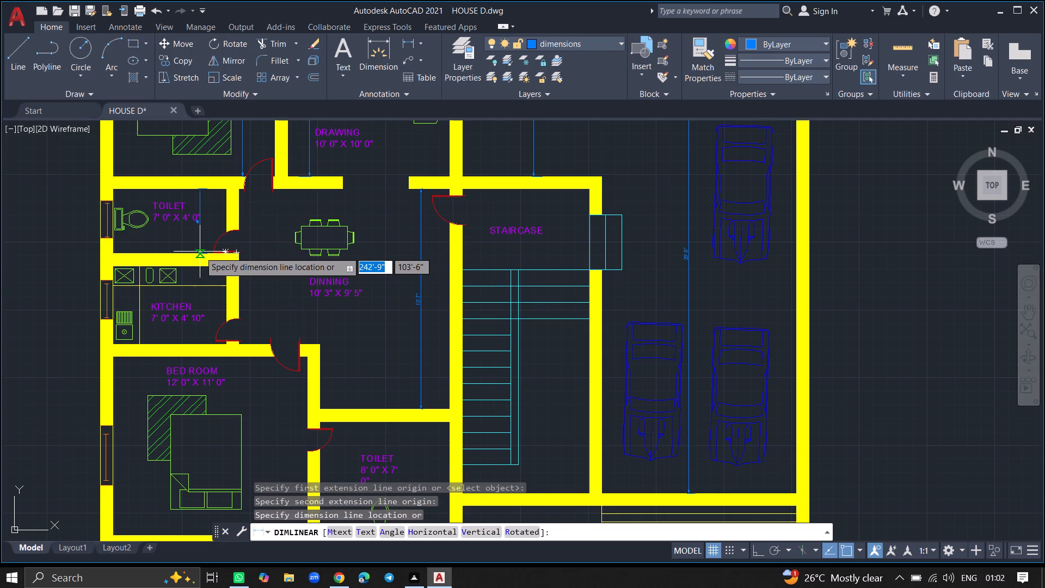
{"action": "left_click", "coordinate": [206, 252]}
Add a horizontal linear dimension between the same toilet's west and east inner wall faces, just north of its label.
{"action": "scroll", "coordinate": [179, 205], "scroll_direction": "up", "scroll_amount": 5, "text": "ctrl"}
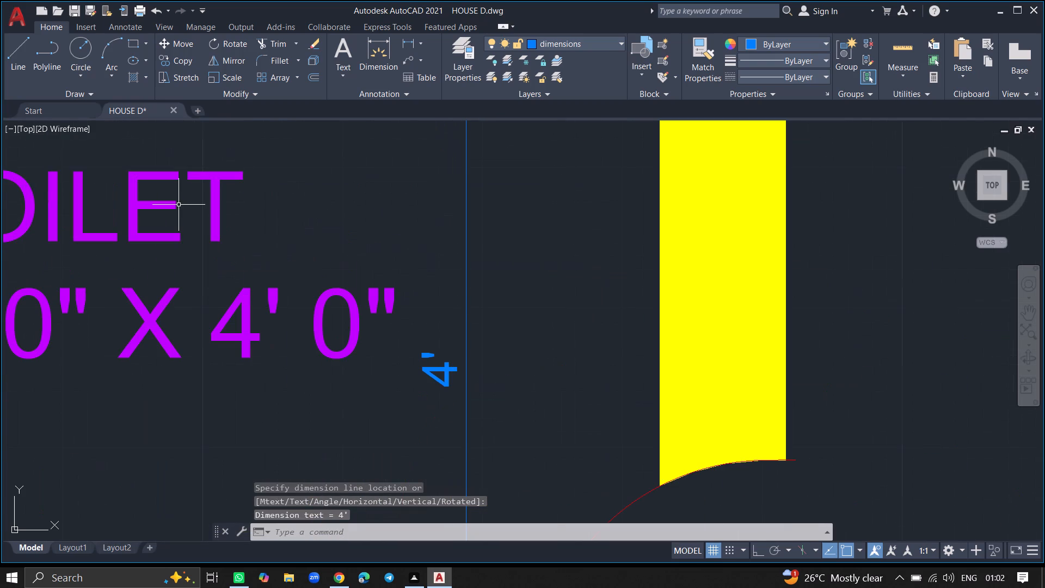
{"action": "scroll", "coordinate": [167, 259], "scroll_direction": "down", "scroll_amount": 2, "text": "ctrl"}
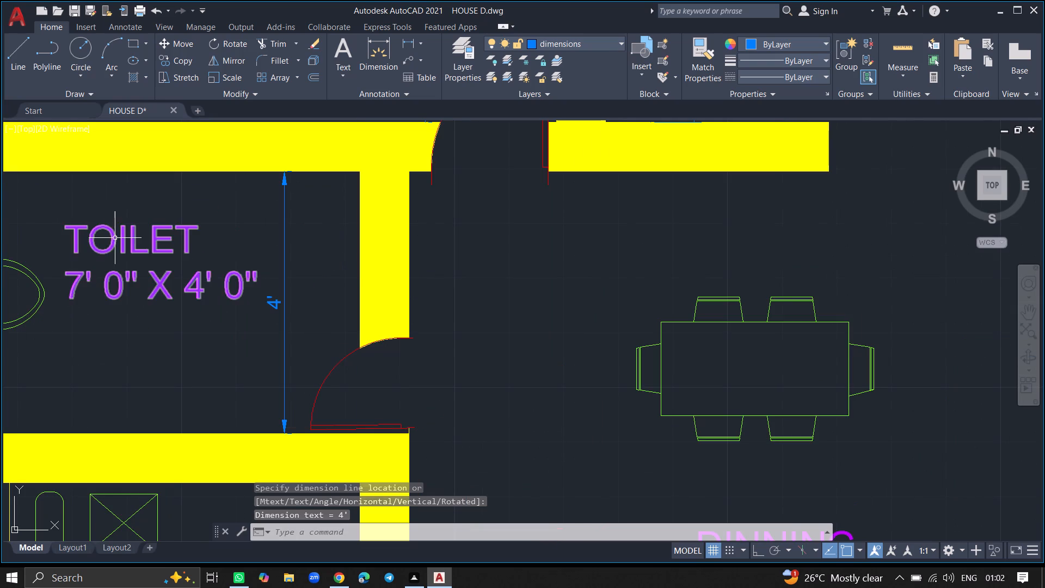
{"action": "scroll", "coordinate": [99, 235], "scroll_direction": "down", "scroll_amount": 1, "text": "ctrl"}
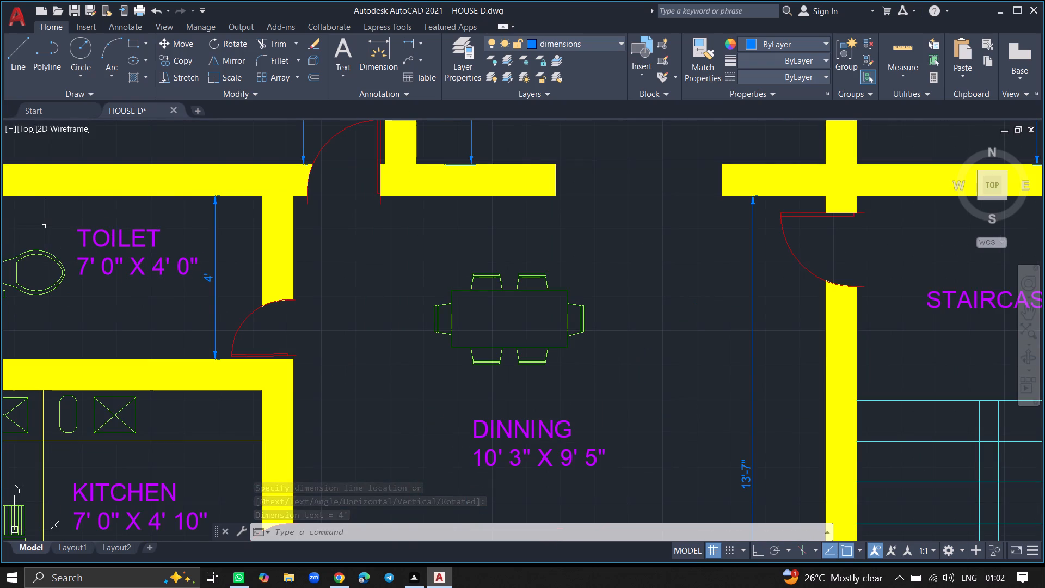
{"action": "scroll", "coordinate": [43, 226], "scroll_direction": "down", "scroll_amount": 1, "text": "ctrl"}
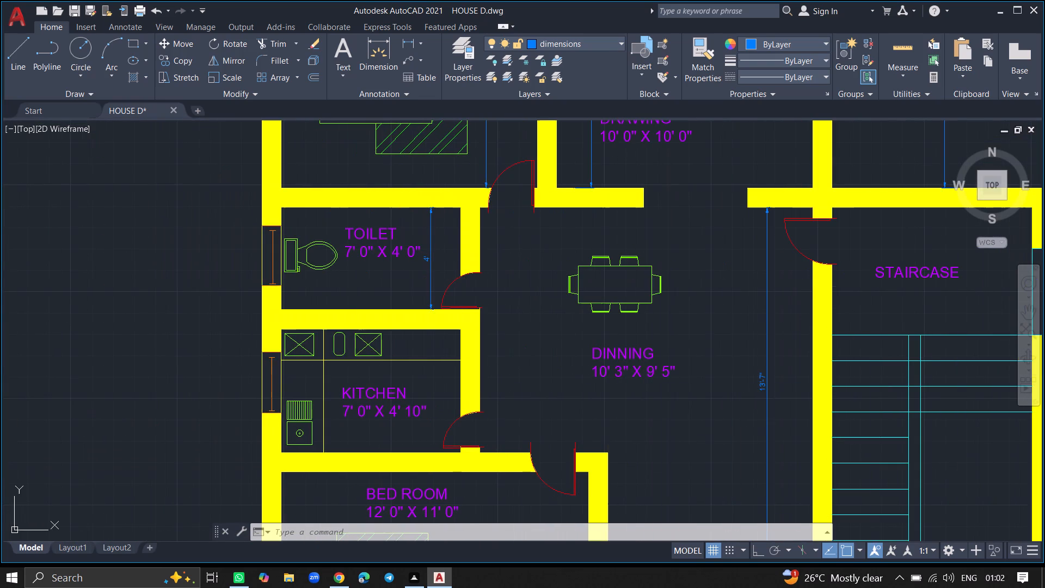
{"action": "key", "text": "space"}
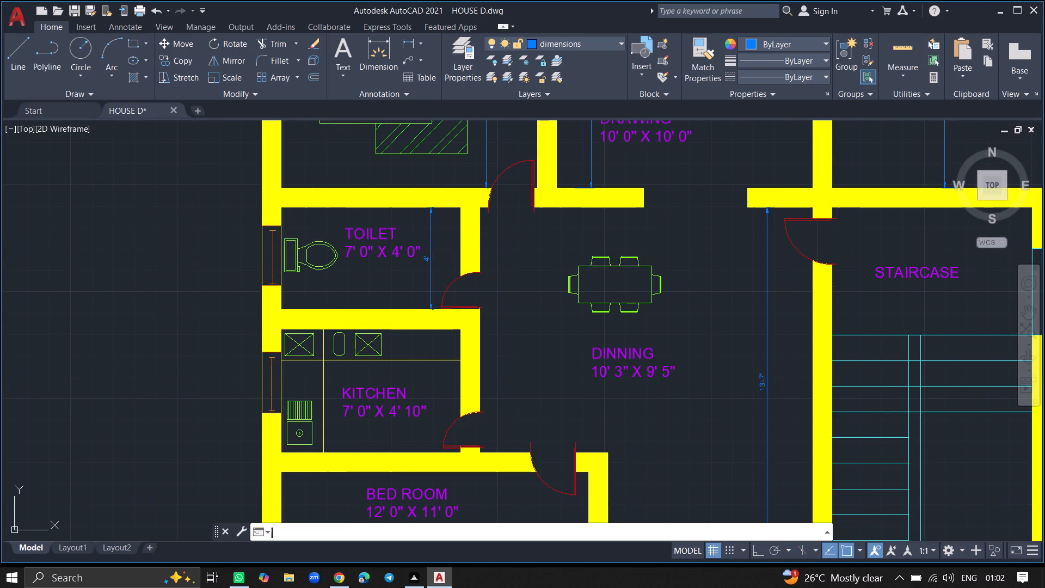
{"action": "left_click", "coordinate": [282, 219]}
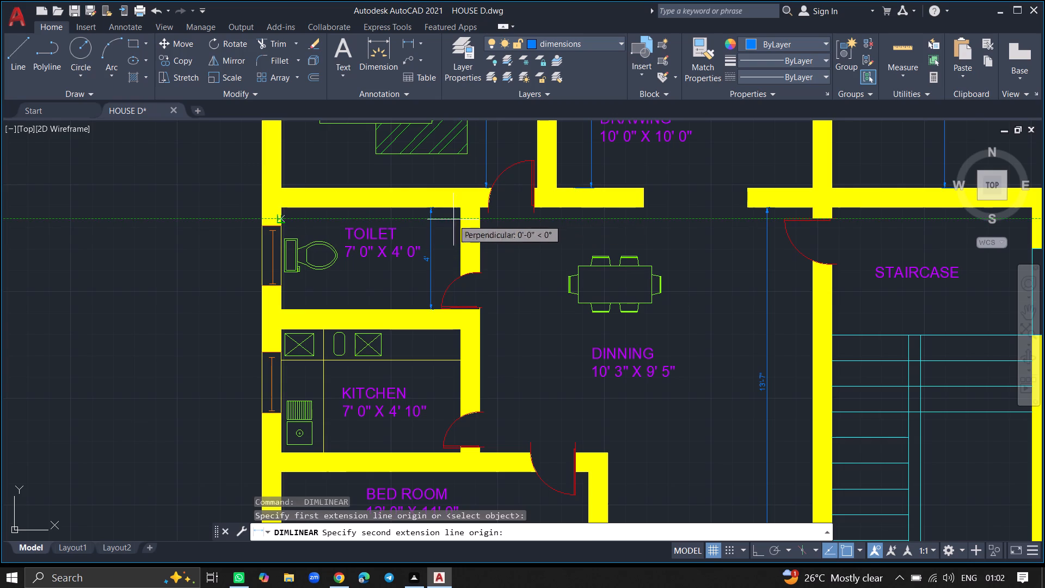
{"action": "left_click", "coordinate": [459, 220]}
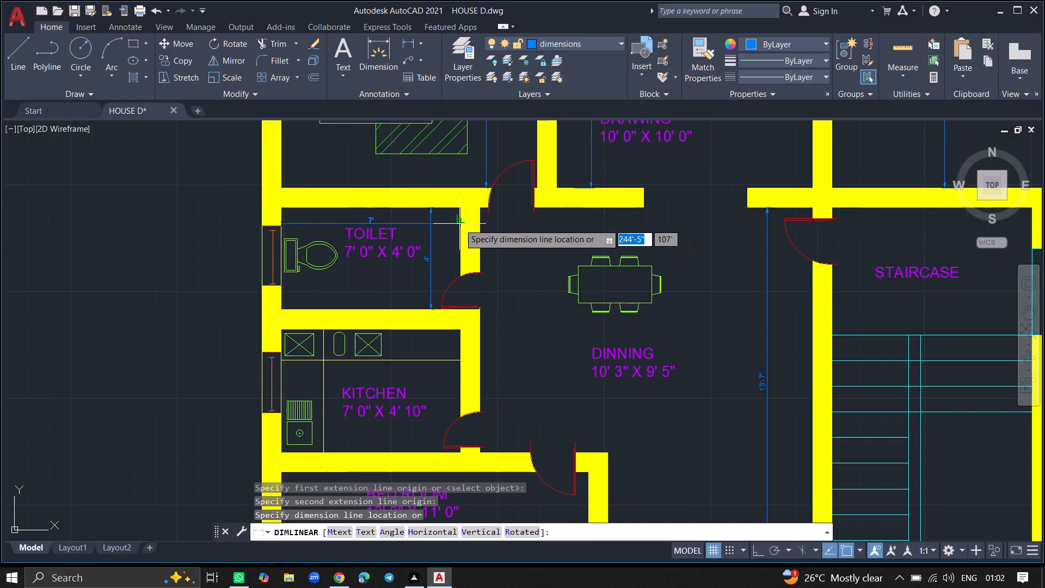
{"action": "left_click", "coordinate": [459, 224]}
Add a horizontal linear dimension between the kitchen's east and west inner wall faces, just north of the KITCHEN label.
{"action": "key", "text": "space"}
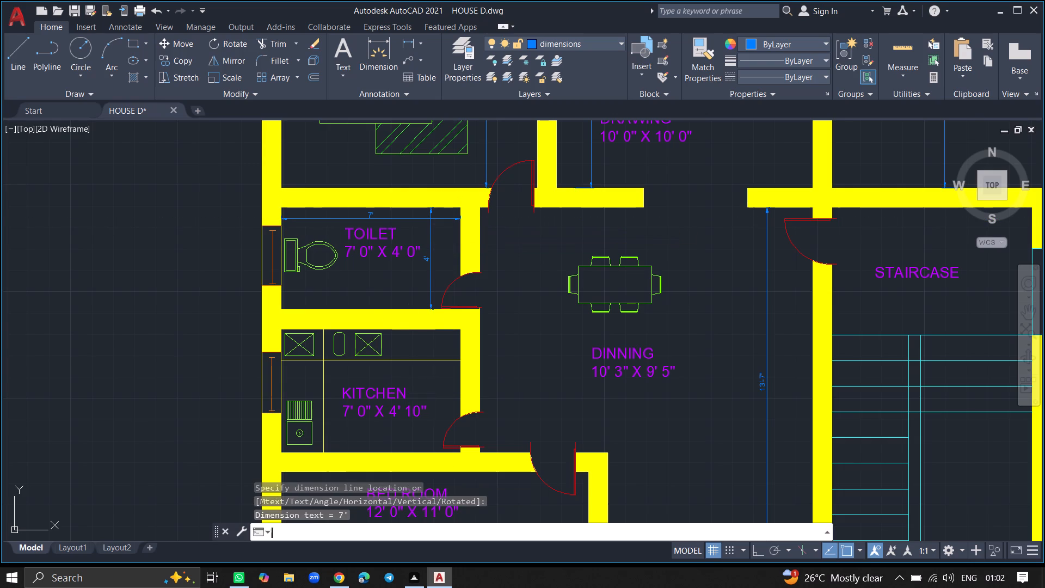
{"action": "left_click", "coordinate": [459, 381]}
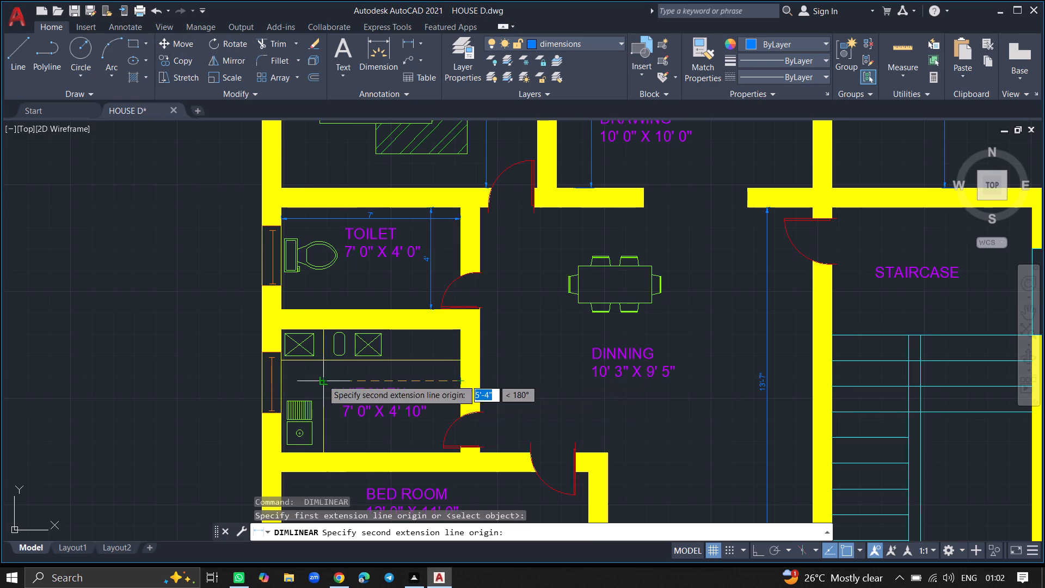
{"action": "left_click", "coordinate": [282, 379]}
{"action": "left_click", "coordinate": [282, 379]}
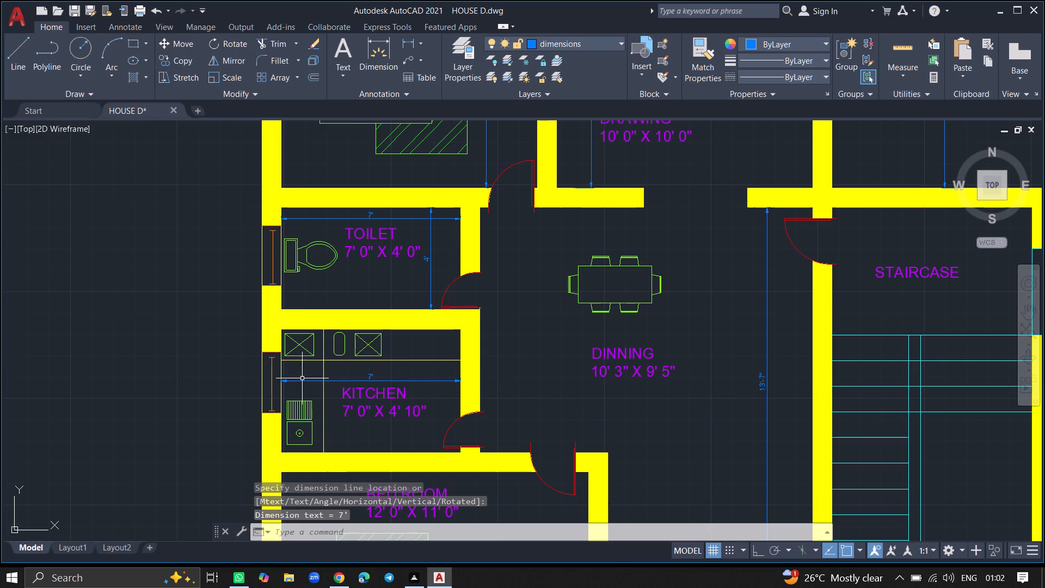
Add a vertical linear dimension between the kitchen's north and south inner wall faces, just east of its label.
{"action": "key", "text": "space"}
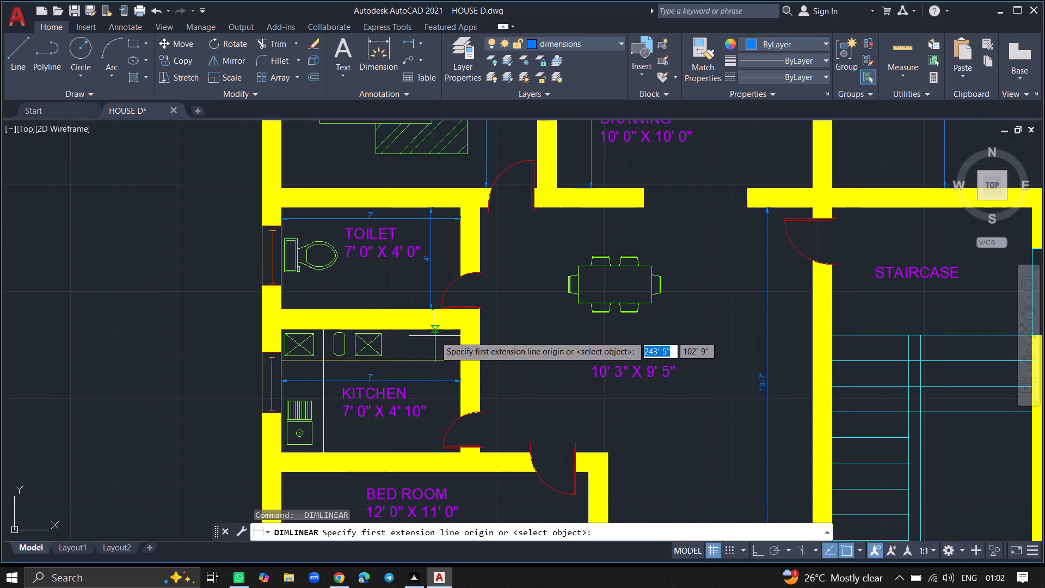
{"action": "left_click", "coordinate": [435, 329]}
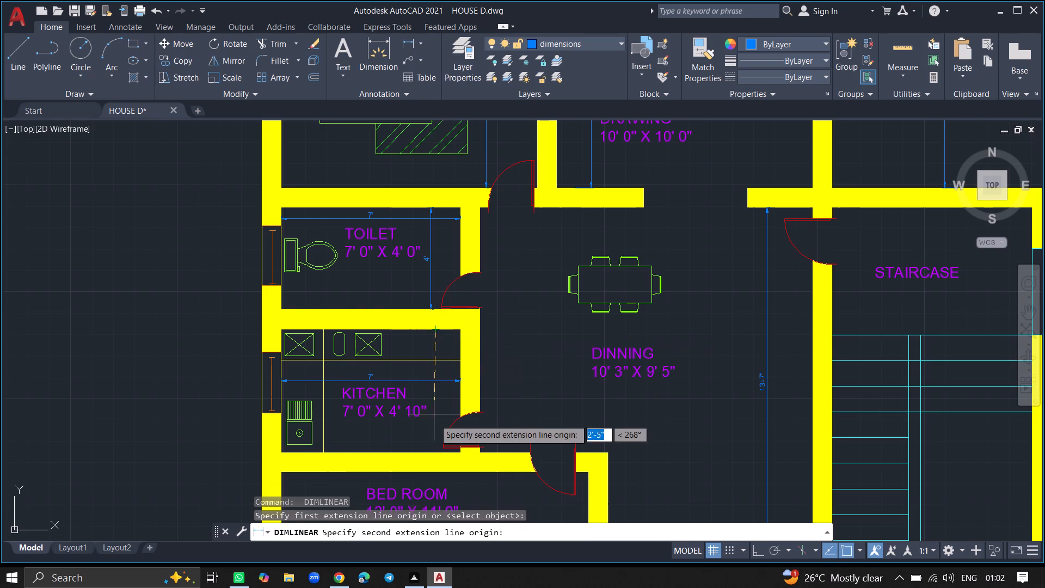
{"action": "left_click", "coordinate": [432, 457]}
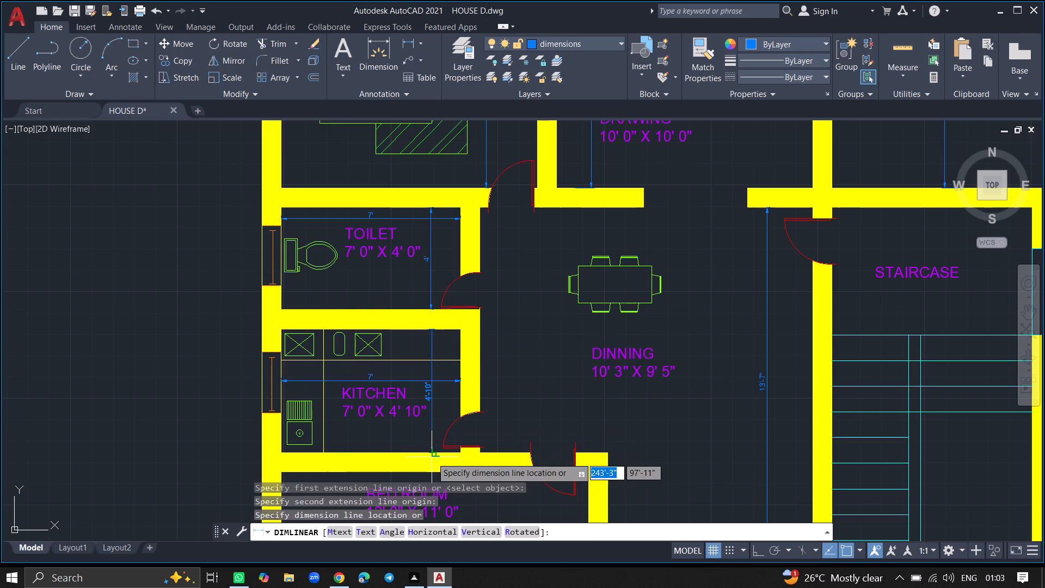
{"action": "left_click", "coordinate": [437, 458]}
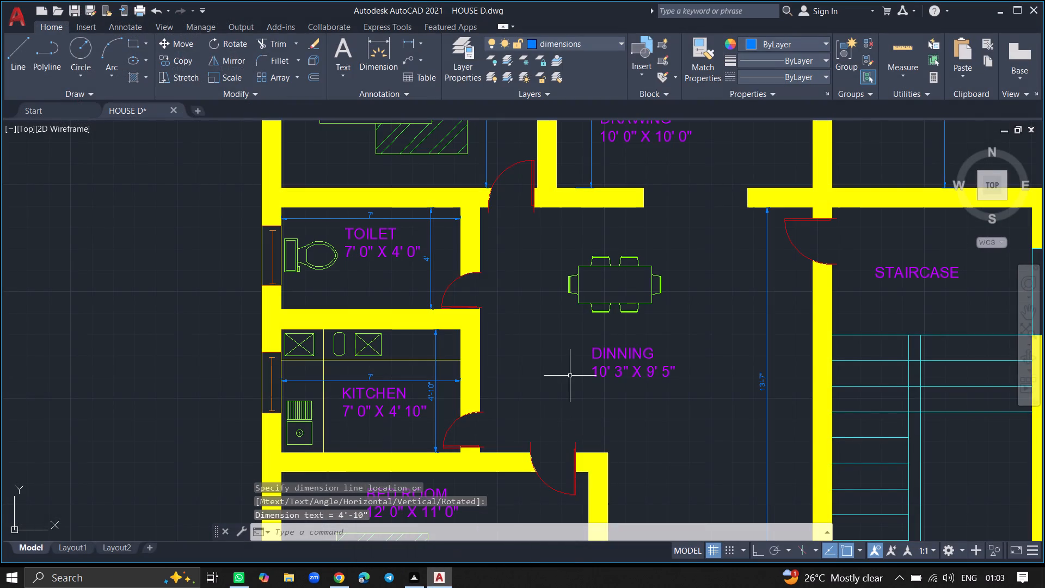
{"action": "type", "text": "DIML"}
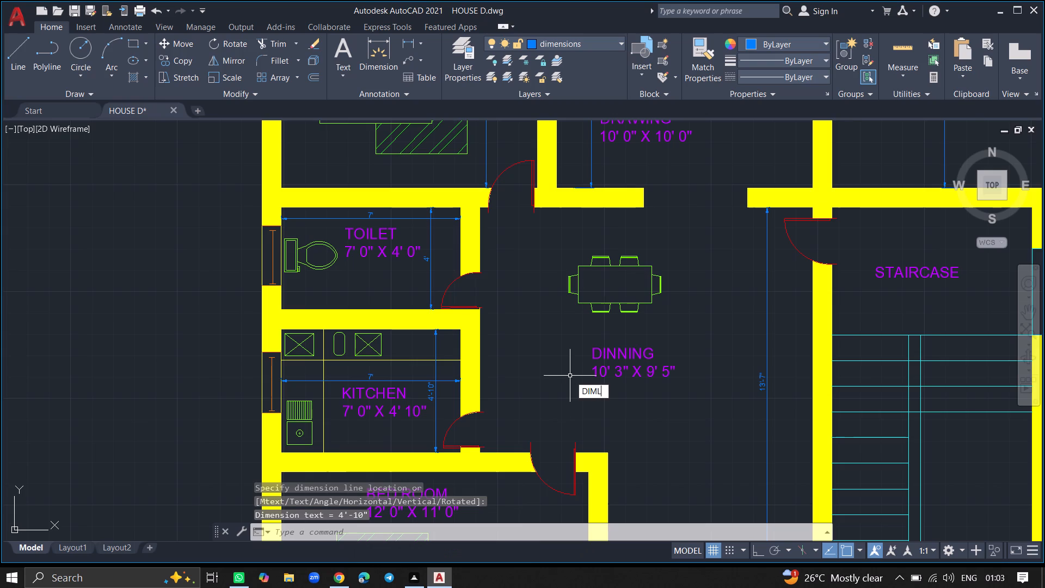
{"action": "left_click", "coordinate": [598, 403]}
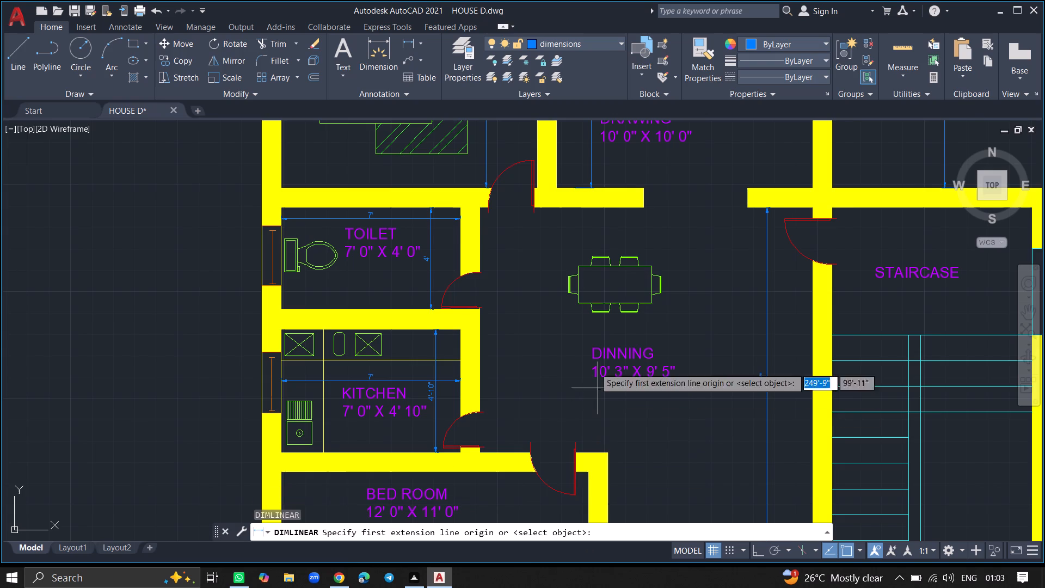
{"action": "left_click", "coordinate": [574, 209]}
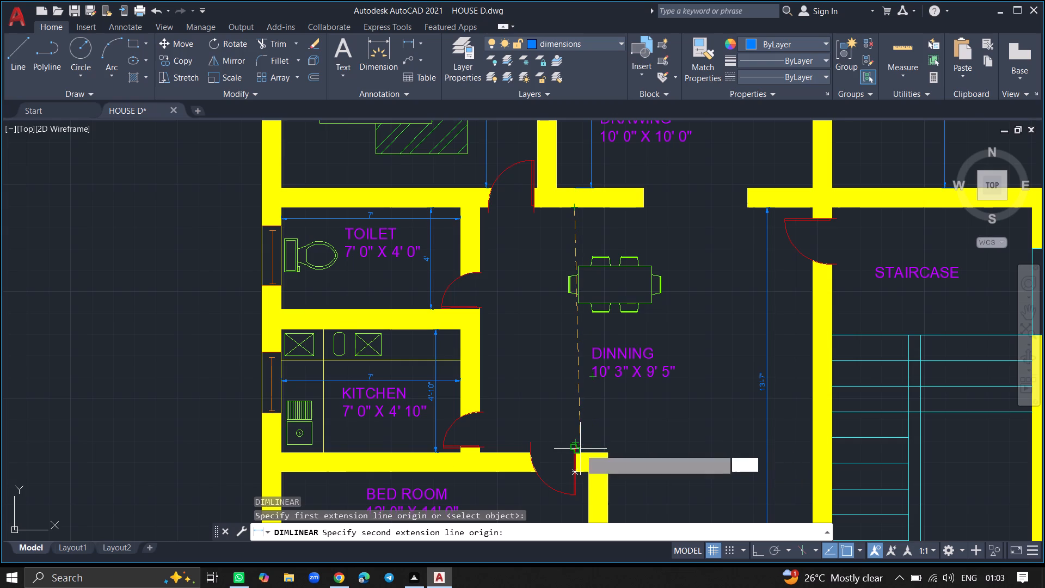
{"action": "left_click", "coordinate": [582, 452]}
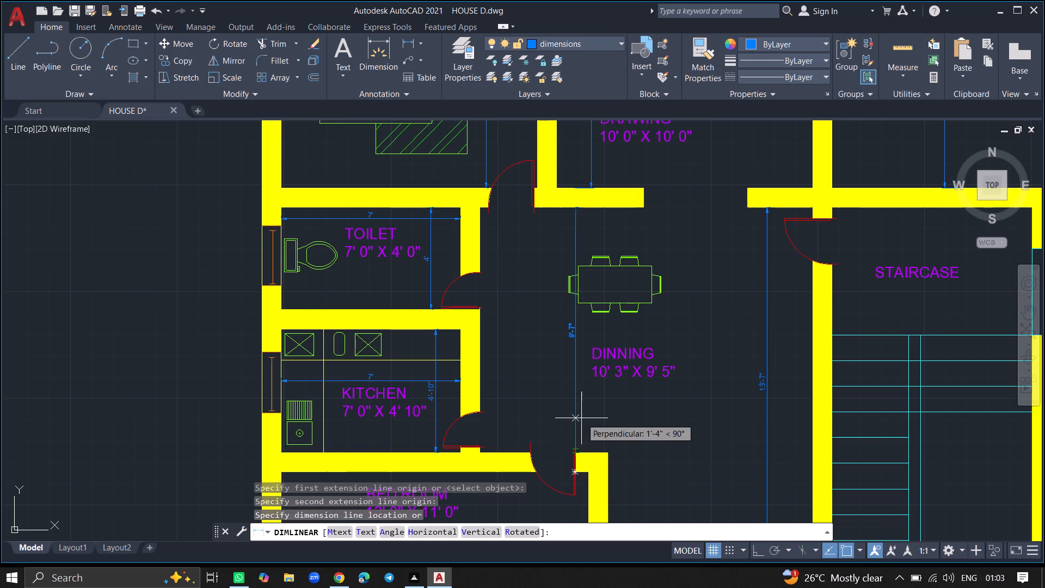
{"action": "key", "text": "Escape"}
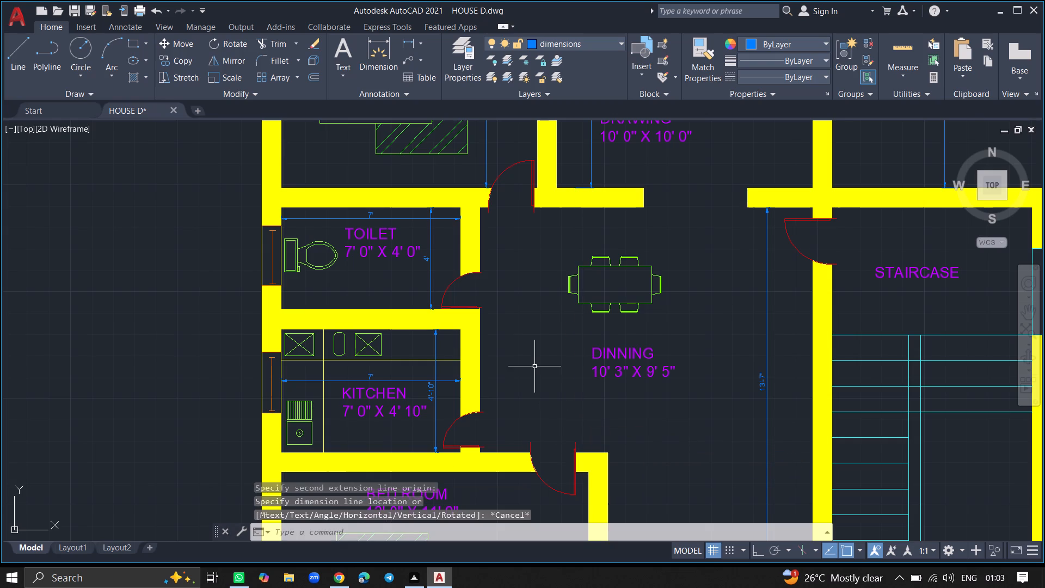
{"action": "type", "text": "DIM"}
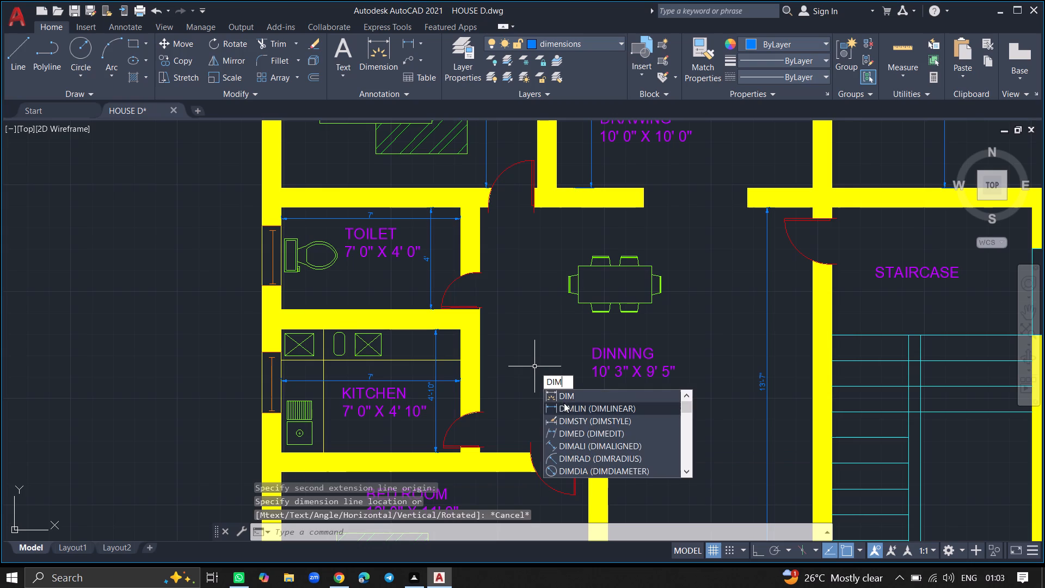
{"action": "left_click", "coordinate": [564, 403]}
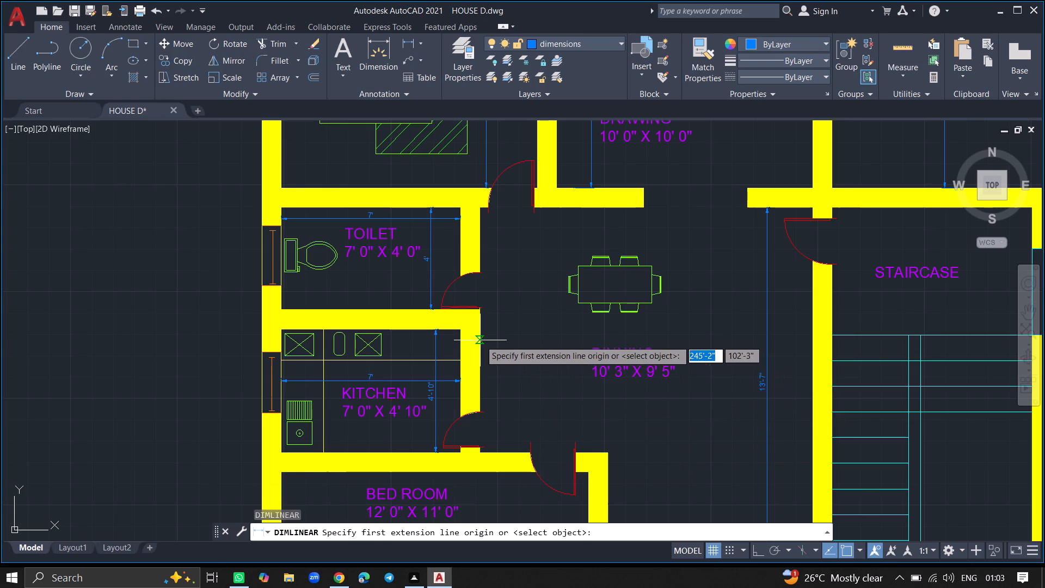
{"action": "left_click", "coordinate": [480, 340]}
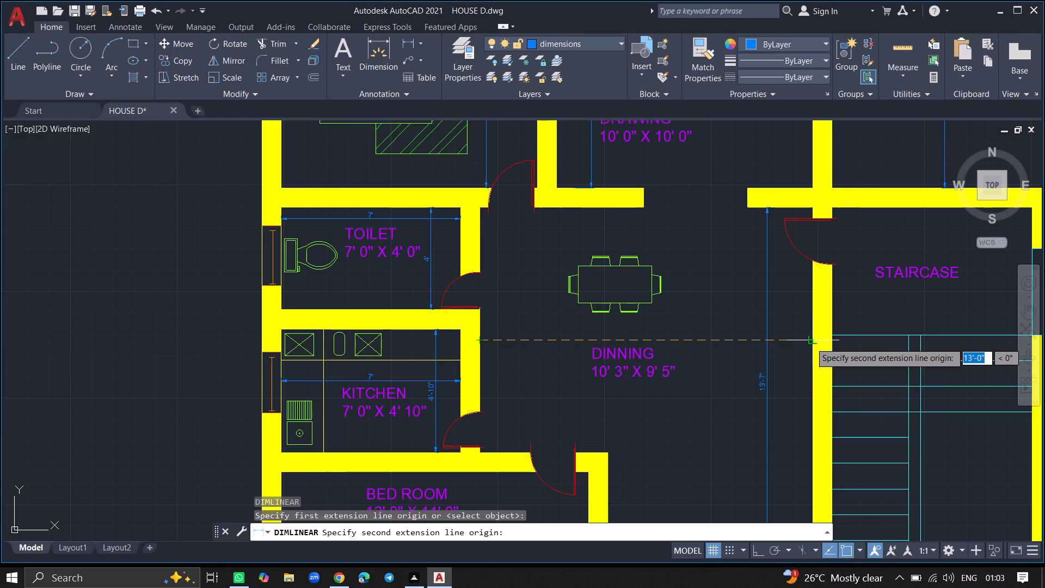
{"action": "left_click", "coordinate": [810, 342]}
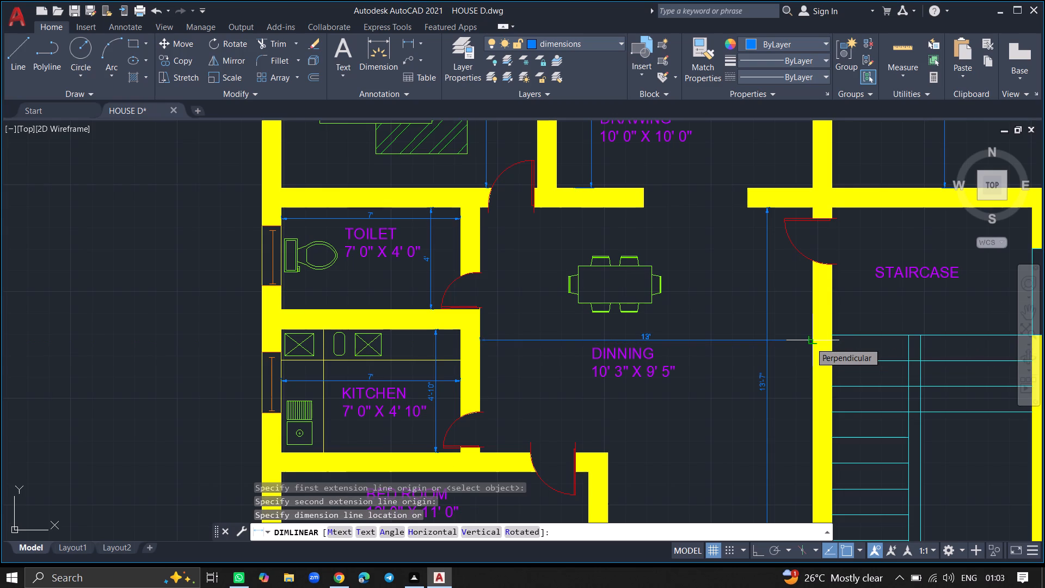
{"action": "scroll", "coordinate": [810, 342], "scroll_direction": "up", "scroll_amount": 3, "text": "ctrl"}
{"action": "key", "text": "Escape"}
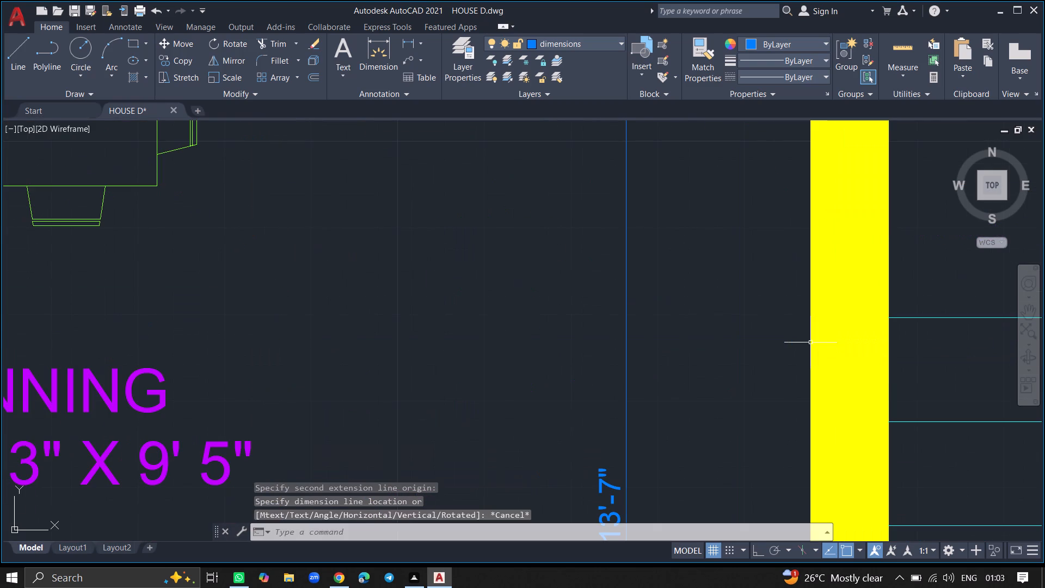
Add a vertical linear dimension between the north and south inner wall faces of the 12' 0" X 11' 0" bedroom, east of the bed.
{"action": "scroll", "coordinate": [810, 342], "scroll_direction": "down", "scroll_amount": 9, "text": "ctrl"}
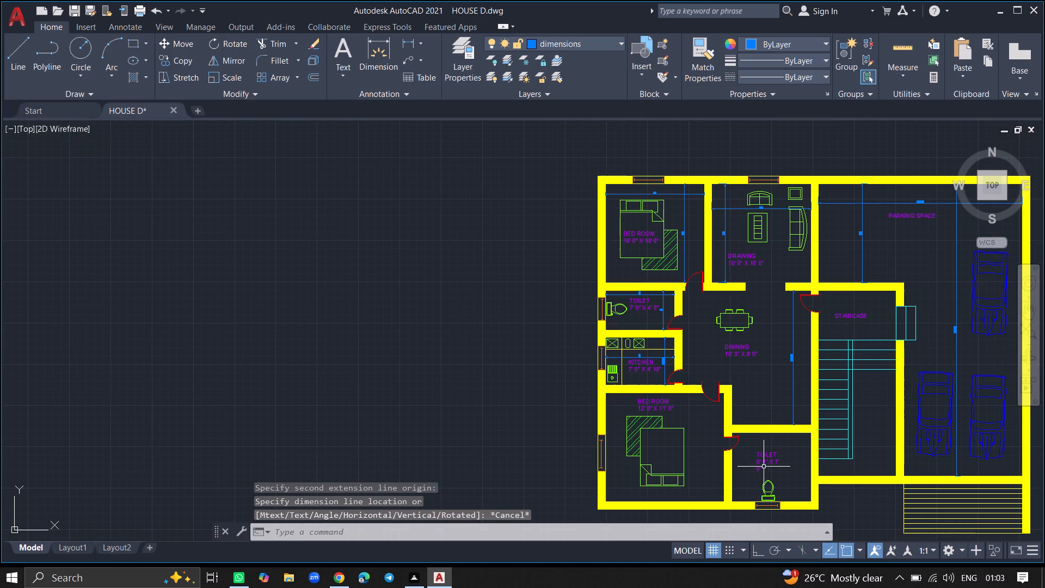
{"action": "scroll", "coordinate": [683, 480], "scroll_direction": "up", "scroll_amount": 4, "text": "ctrl"}
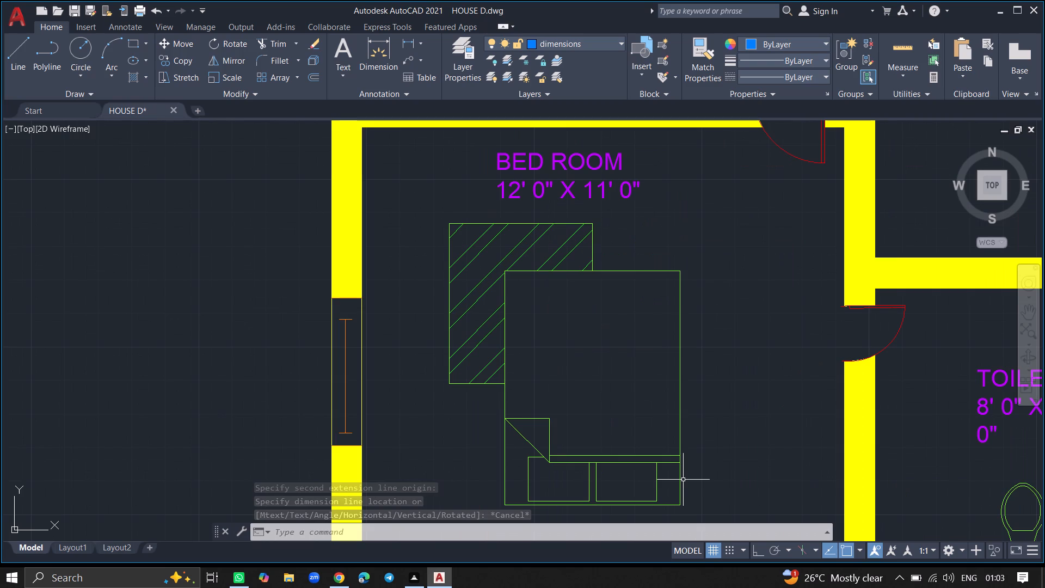
{"action": "type", "text": "DIML"}
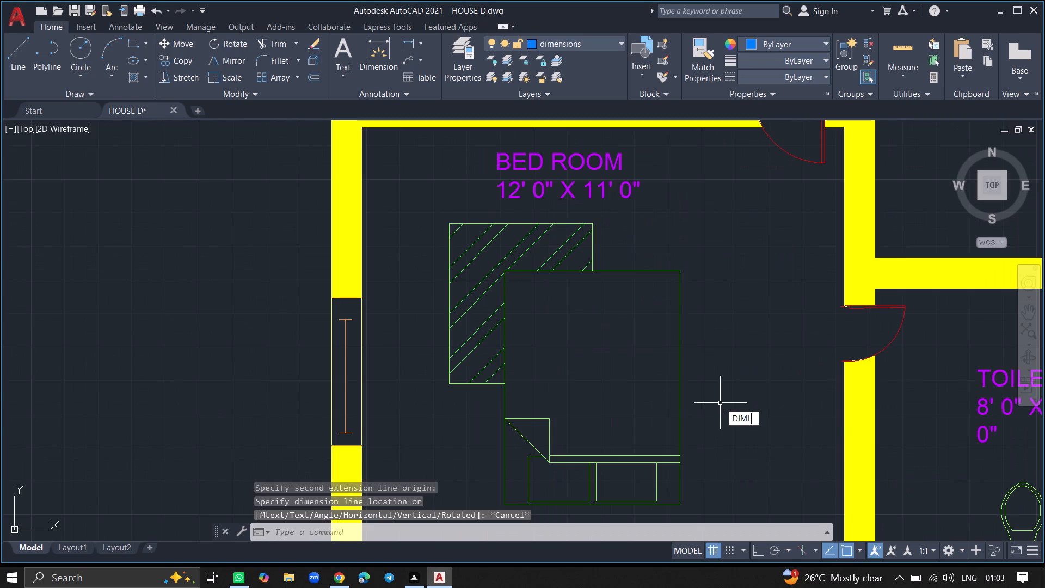
{"action": "left_click", "coordinate": [741, 428]}
{"action": "scroll", "coordinate": [721, 352], "scroll_direction": "down", "scroll_amount": 2, "text": "ctrl"}
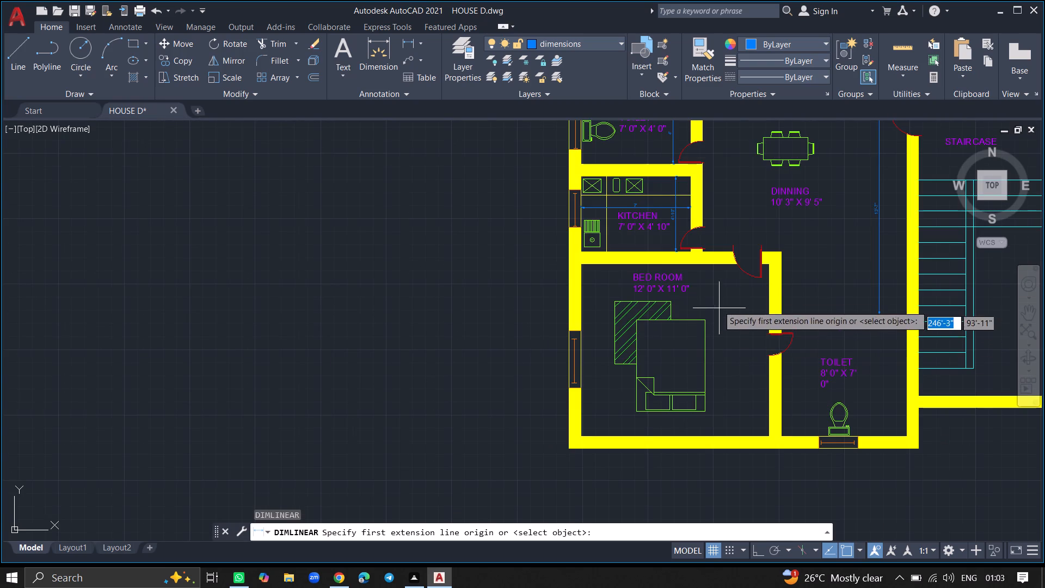
{"action": "left_click", "coordinate": [725, 267]}
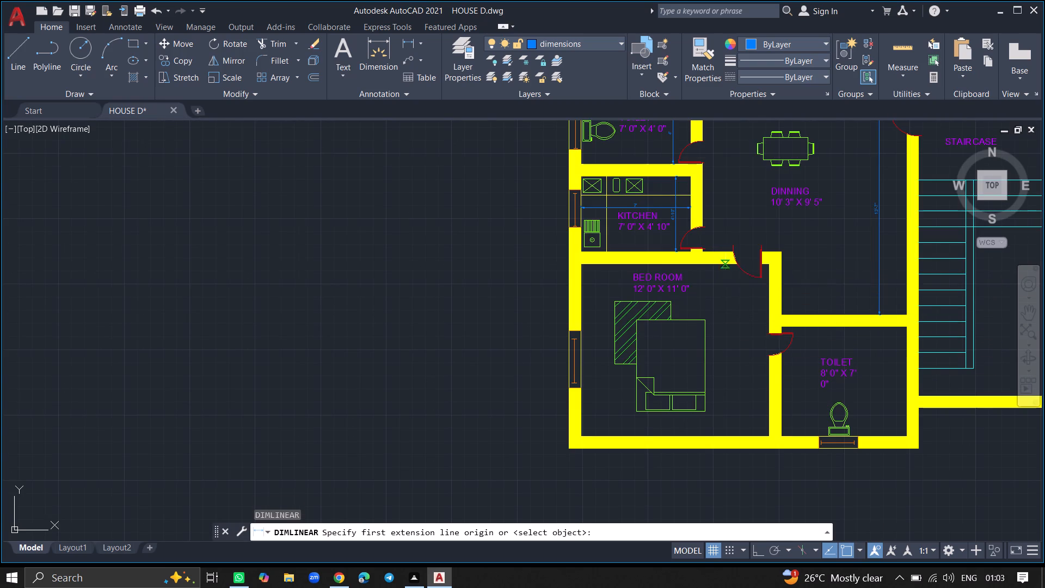
{"action": "left_click", "coordinate": [727, 437]}
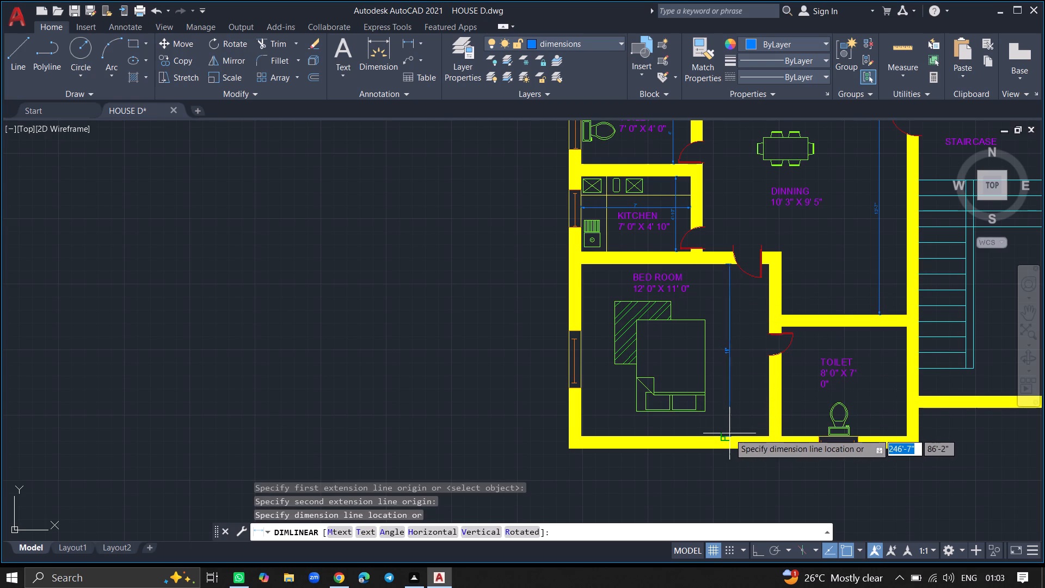
{"action": "left_click", "coordinate": [732, 433]}
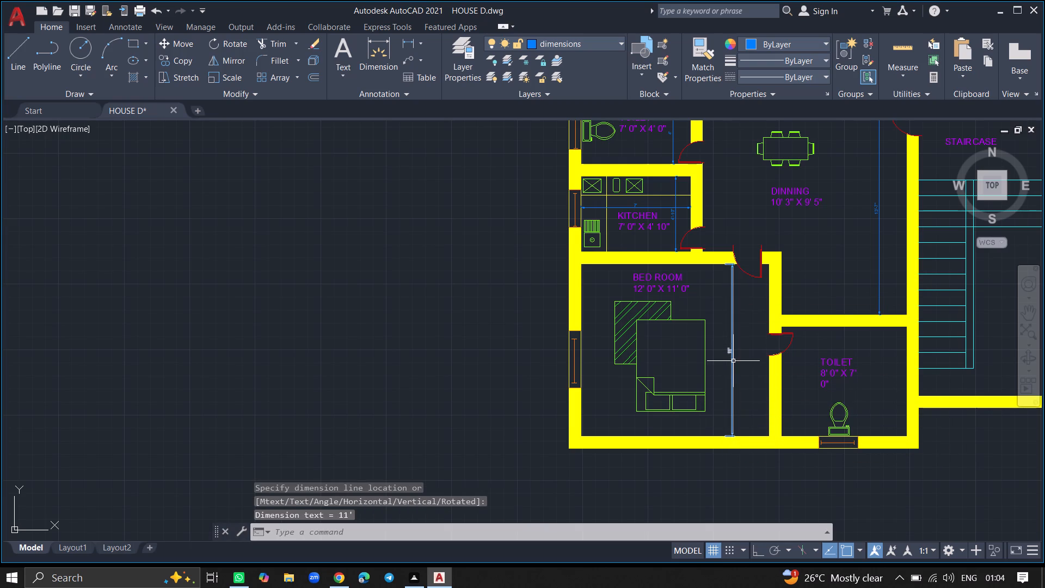
Add a horizontal linear dimension between the same bedroom's west and east inner wall faces, just south of the bed.
{"action": "scroll", "coordinate": [733, 361], "scroll_direction": "up", "scroll_amount": 5, "text": "ctrl"}
{"action": "scroll", "coordinate": [733, 361], "scroll_direction": "down", "scroll_amount": 3, "text": "ctrl"}
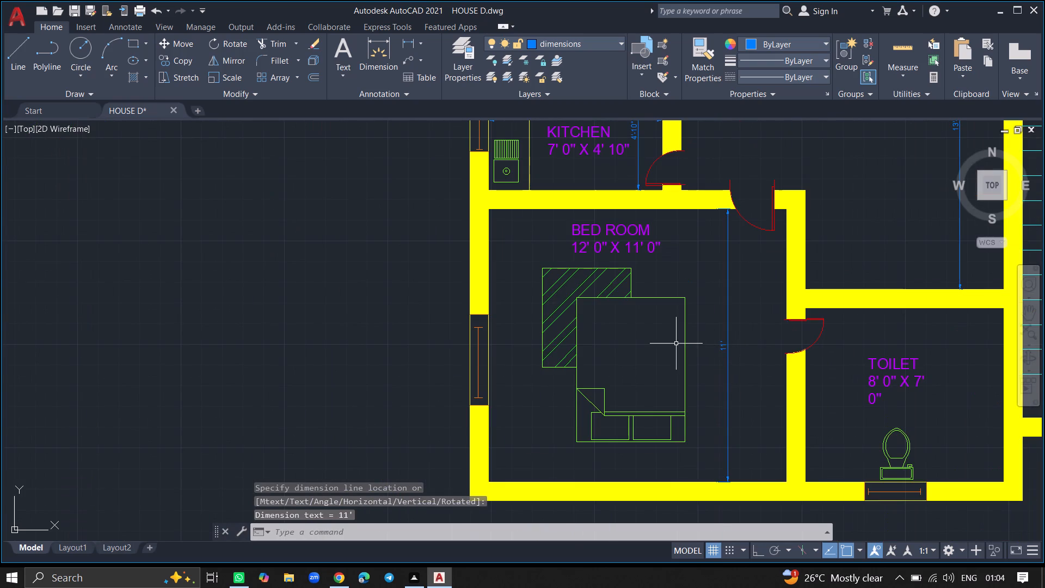
{"action": "type", "text": "DIMLI"}
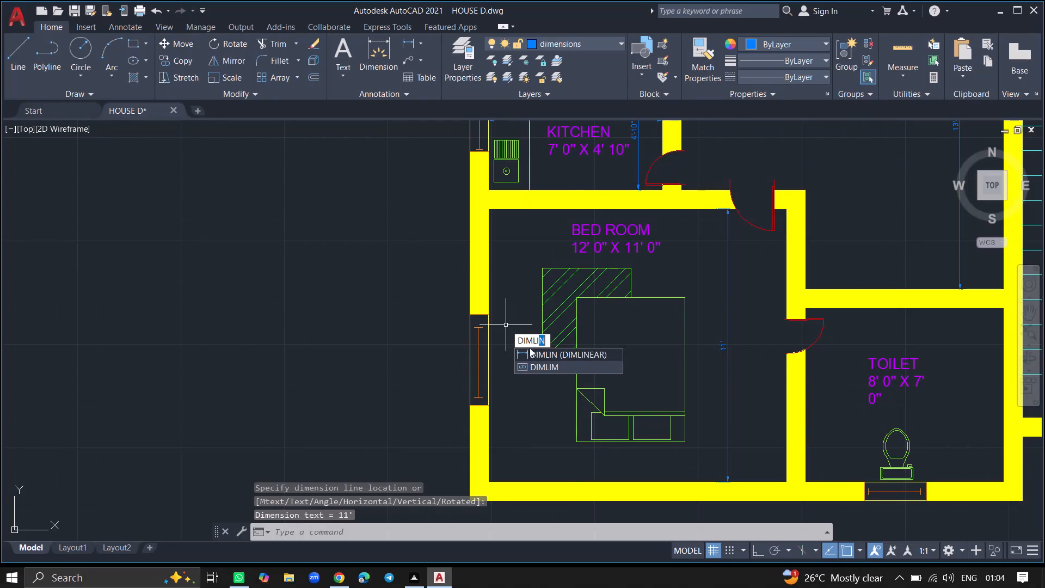
{"action": "left_click", "coordinate": [531, 352]}
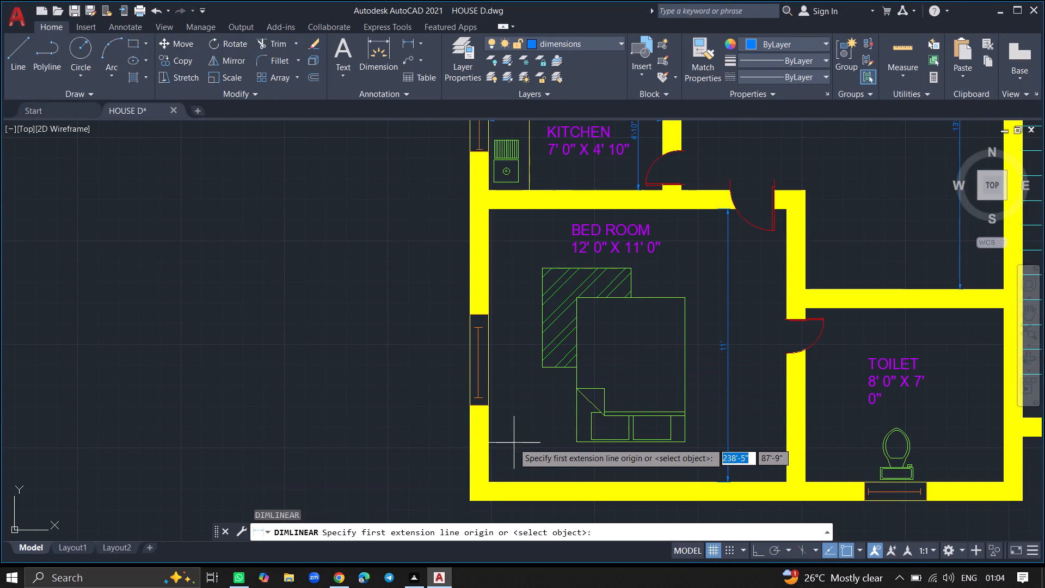
{"action": "left_click", "coordinate": [489, 456]}
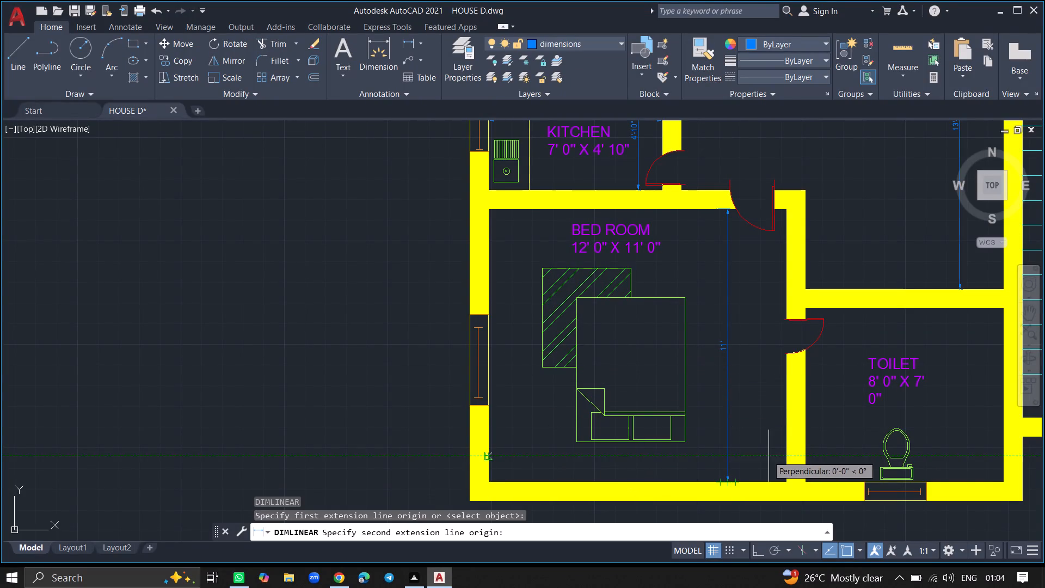
{"action": "left_click", "coordinate": [785, 458]}
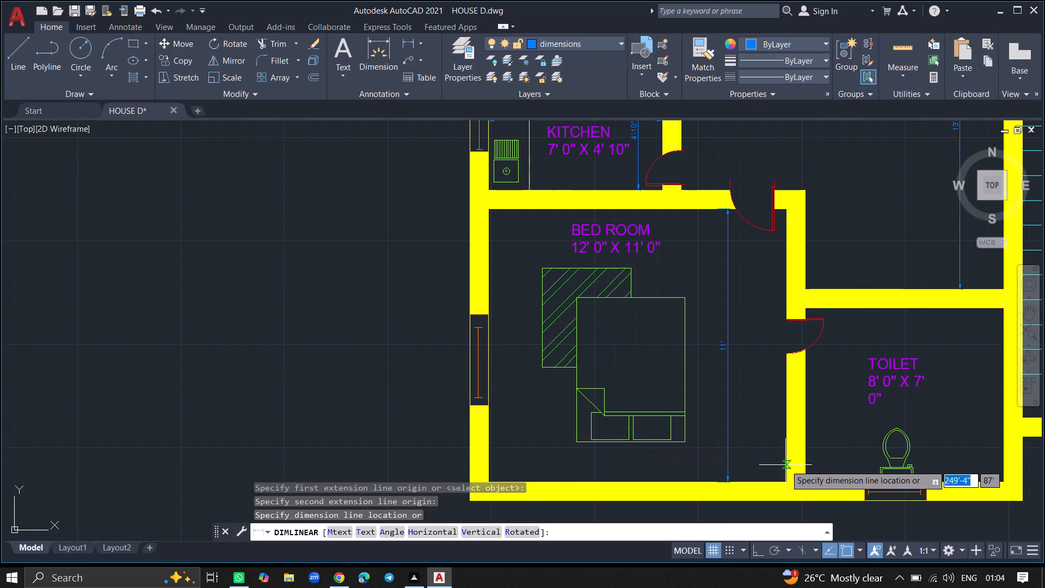
{"action": "left_click", "coordinate": [785, 465]}
Add a vertical linear dimension between the north and south inner wall faces of the 8' 0" X 7' 0" toilet, near its east wall.
{"action": "scroll", "coordinate": [758, 417], "scroll_direction": "down", "scroll_amount": 2, "text": "ctrl"}
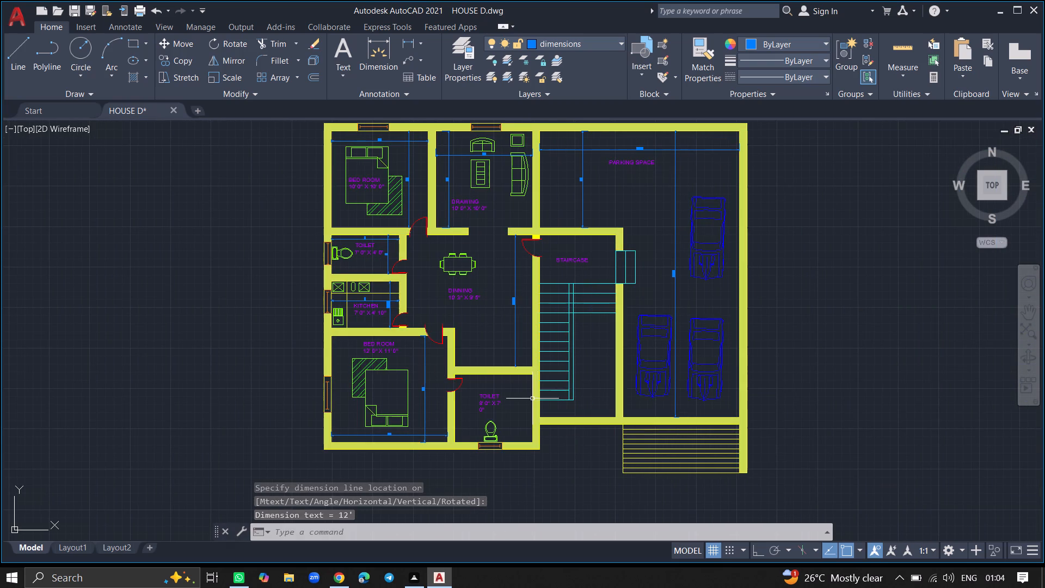
{"action": "scroll", "coordinate": [512, 427], "scroll_direction": "up", "scroll_amount": 3, "text": "ctrl"}
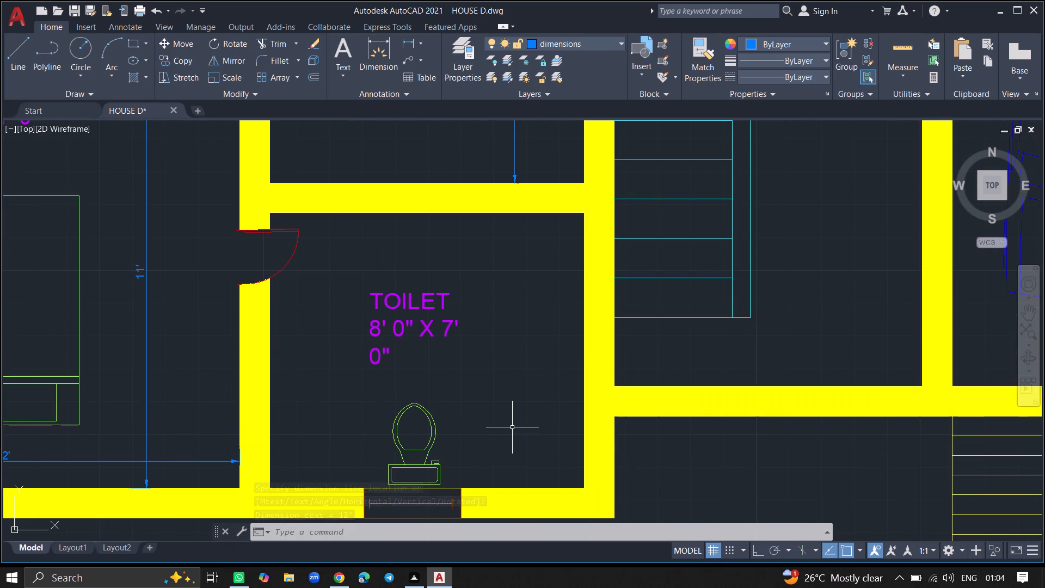
{"action": "type", "text": "DIML"}
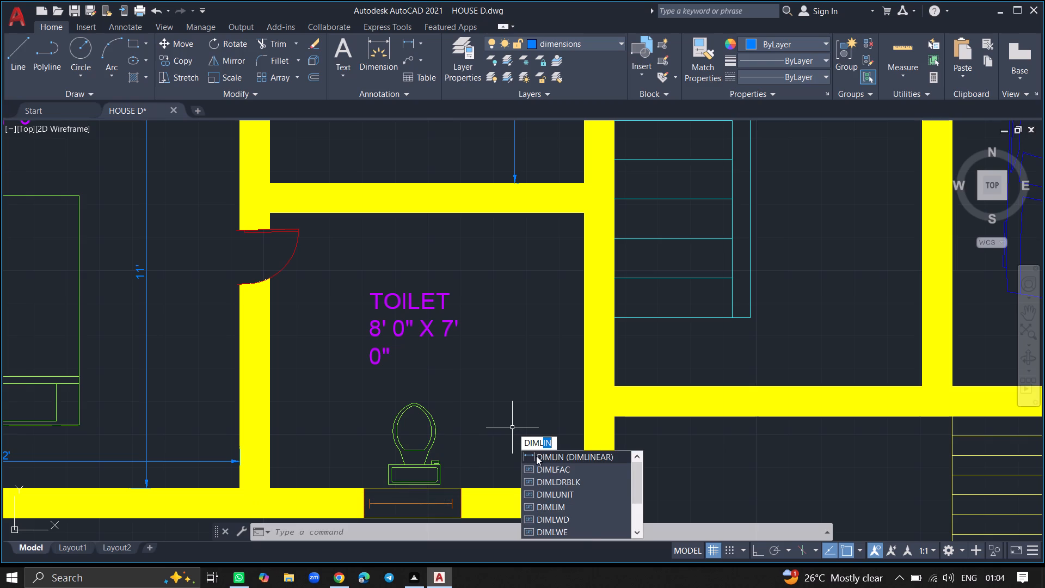
{"action": "left_click", "coordinate": [536, 456]}
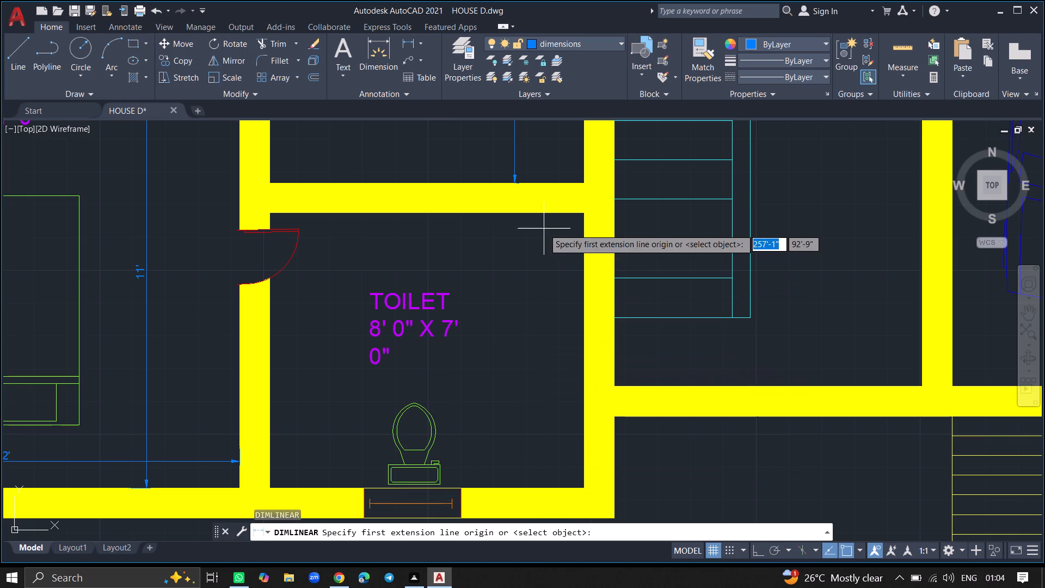
{"action": "left_click", "coordinate": [545, 215]}
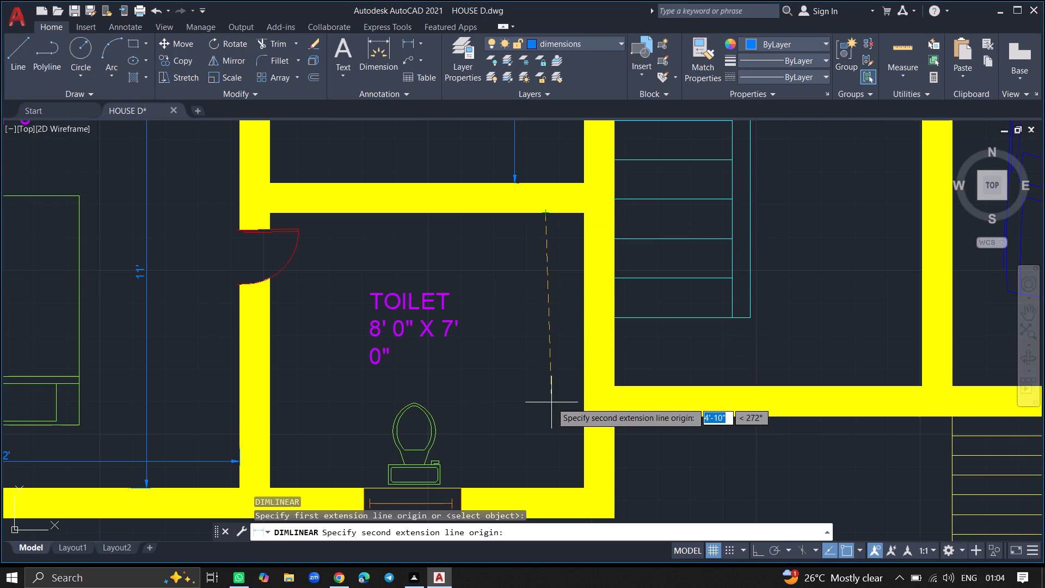
{"action": "left_click", "coordinate": [546, 492]}
{"action": "left_click", "coordinate": [537, 476]}
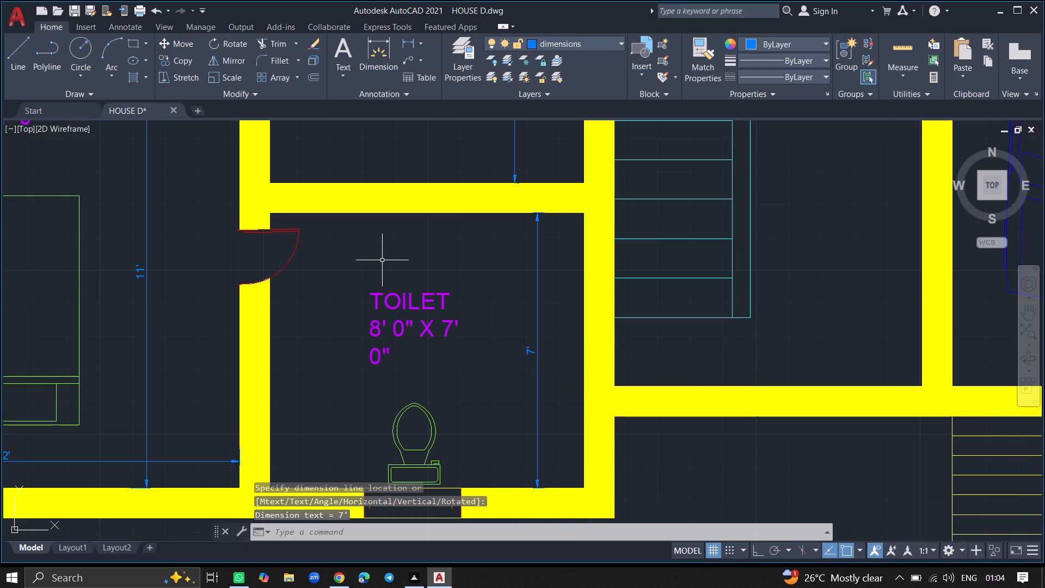
Add a horizontal linear dimension between the same toilet's east and west inner wall faces, between its label and the WC.
{"action": "type", "text": "DIML"}
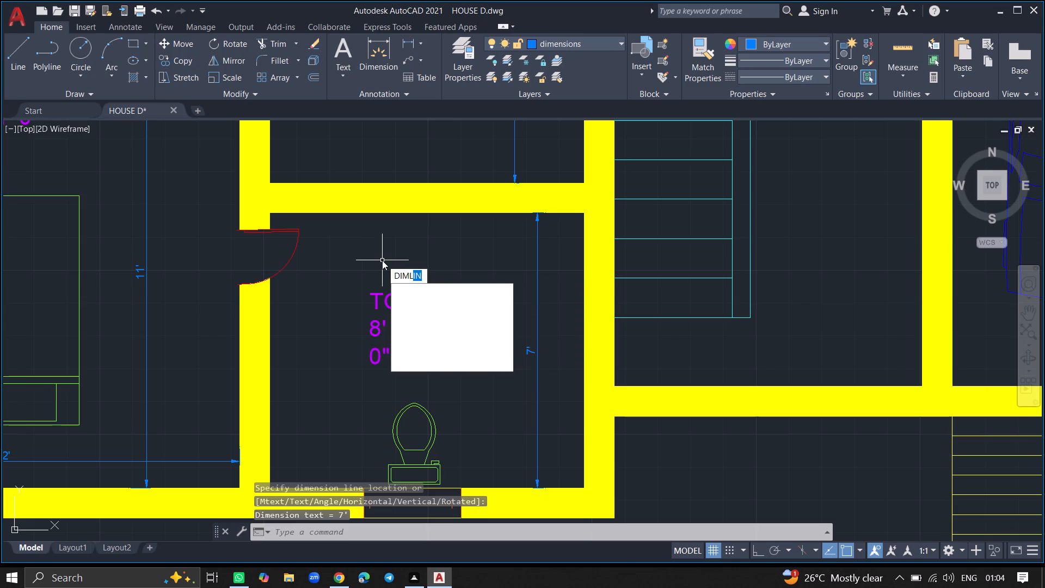
{"action": "left_click", "coordinate": [396, 287]}
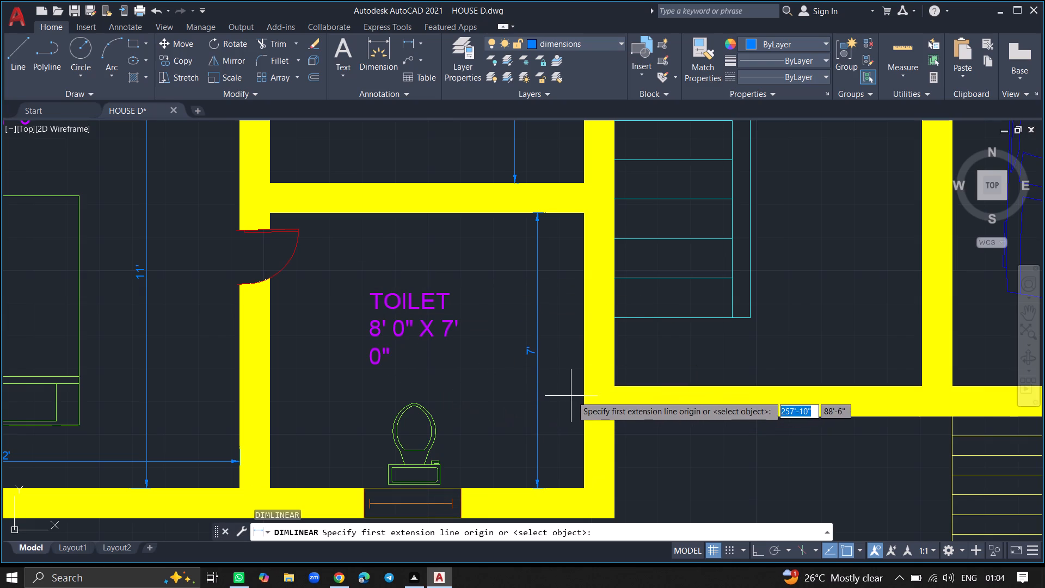
{"action": "left_click", "coordinate": [583, 389]}
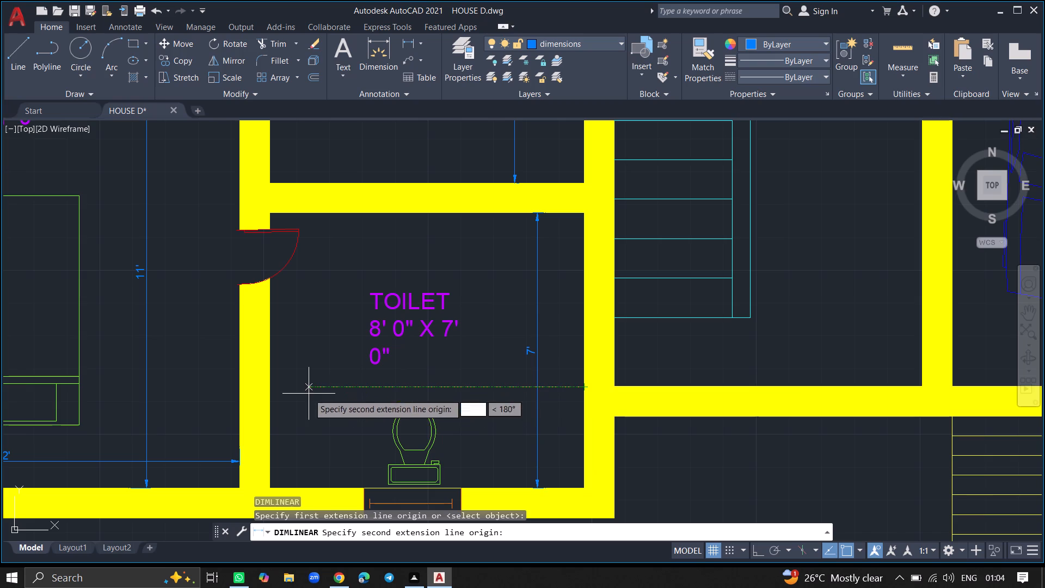
{"action": "left_click", "coordinate": [269, 390]}
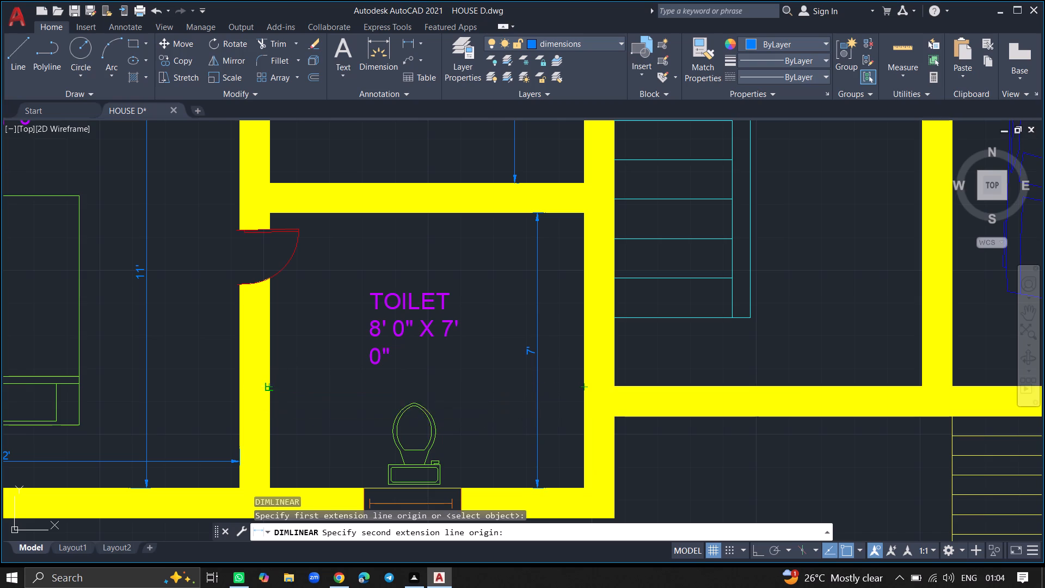
{"action": "left_click", "coordinate": [266, 398]}
Save the HOUSE D drawing.
{"action": "scroll", "coordinate": [317, 336], "scroll_direction": "down", "scroll_amount": 2, "text": "ctrl"}
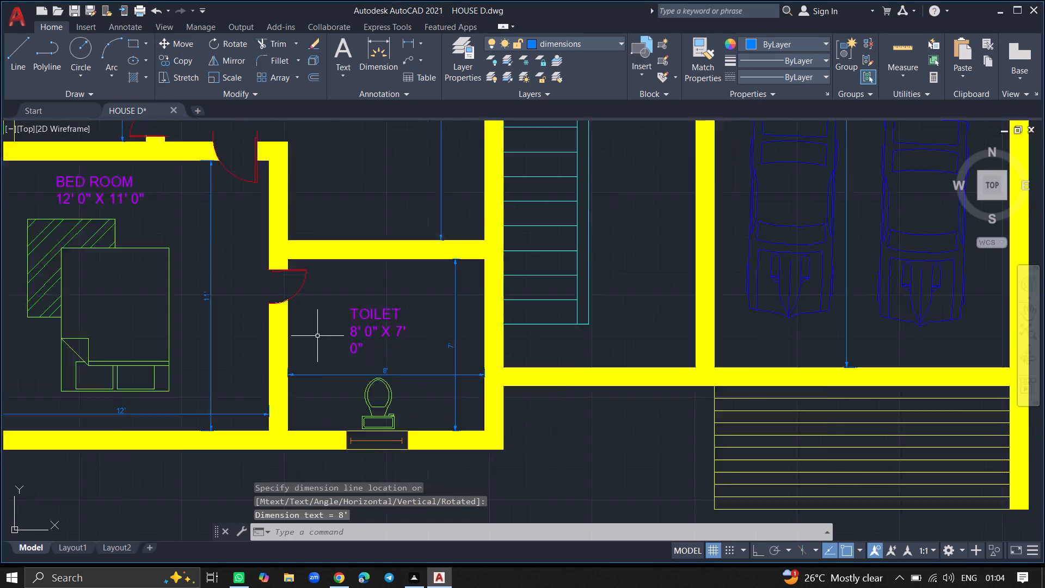
{"action": "scroll", "coordinate": [356, 333], "scroll_direction": "down", "scroll_amount": 4, "text": "ctrl"}
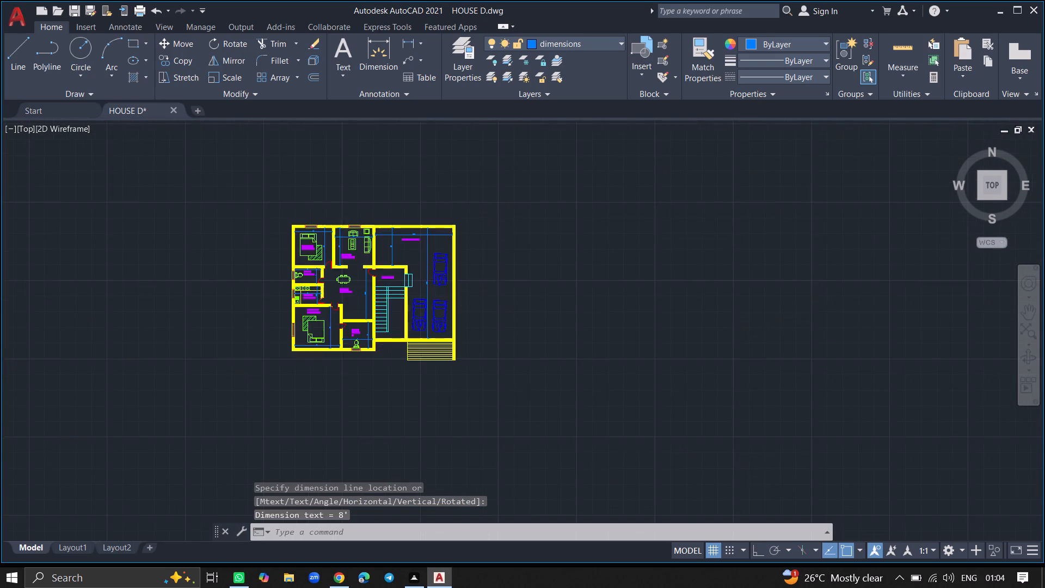
{"action": "scroll", "coordinate": [374, 316], "scroll_direction": "up", "scroll_amount": 7, "text": "ctrl"}
{"action": "scroll", "coordinate": [411, 386], "scroll_direction": "down", "scroll_amount": 2, "text": "ctrl"}
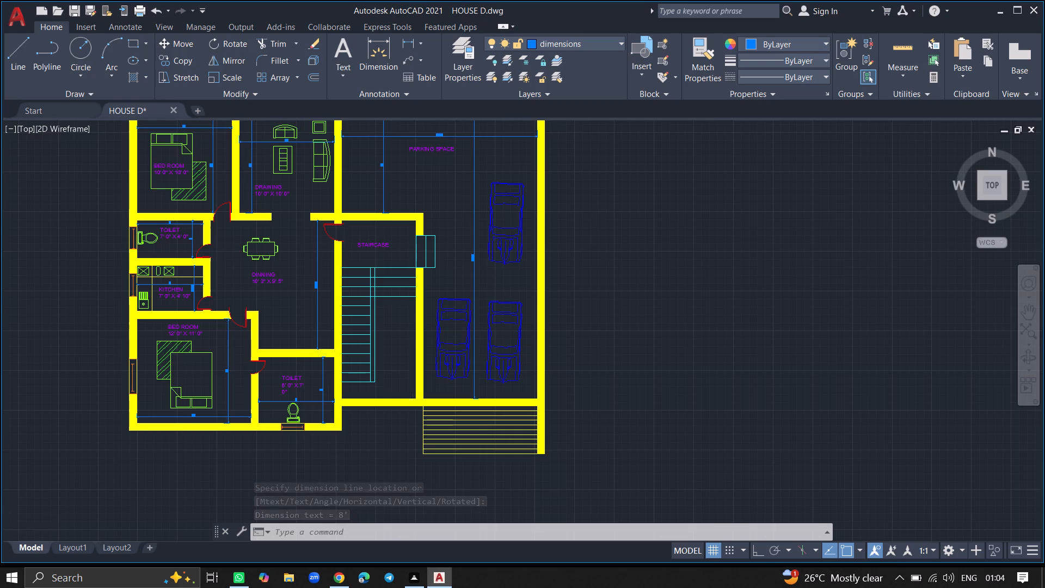
{"action": "scroll", "coordinate": [411, 386], "scroll_direction": "down", "scroll_amount": 2, "text": "ctrl"}
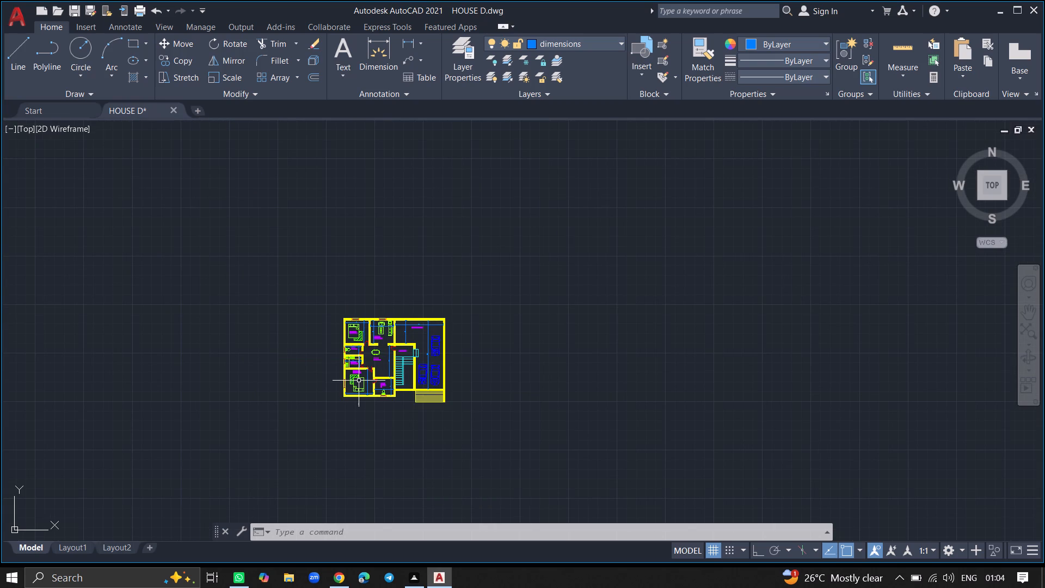
{"action": "key", "text": "ctrl+s"}
{"action": "key", "text": "ctrl+s"}
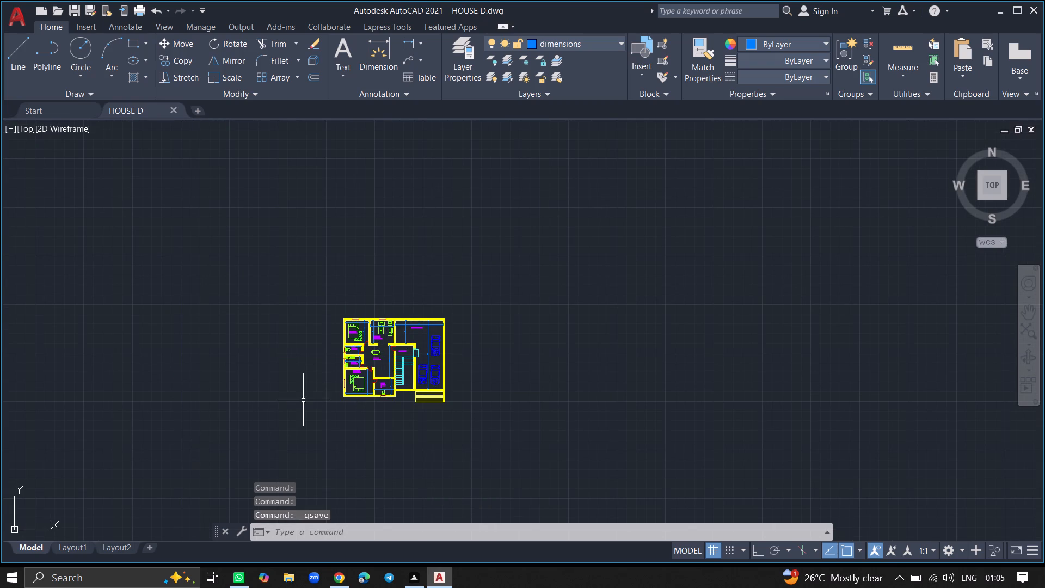
Switch from model space to the Layout1 sheet.
{"action": "scroll", "coordinate": [390, 367], "scroll_direction": "up", "scroll_amount": 2, "text": "ctrl"}
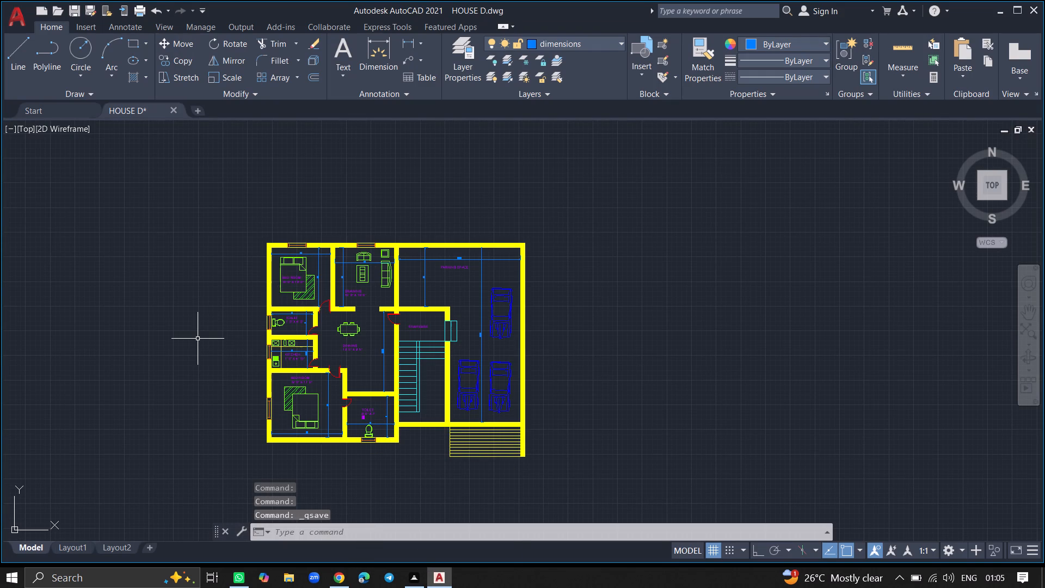
{"action": "left_click", "coordinate": [60, 548]}
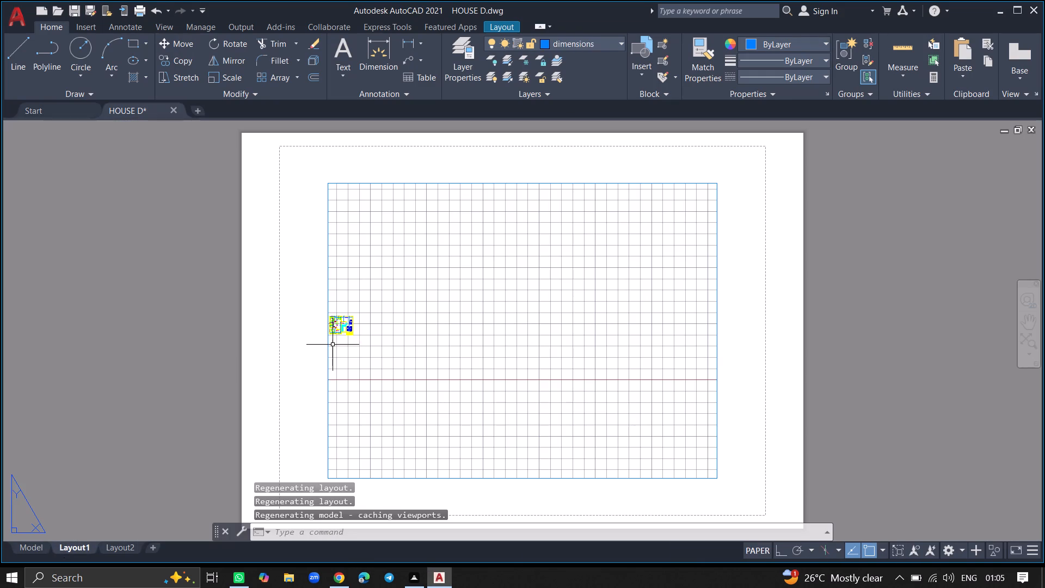
Delete the existing viewport from the Layout1 sheet.
{"action": "scroll", "coordinate": [332, 328], "scroll_direction": "up", "scroll_amount": 5, "text": "ctrl"}
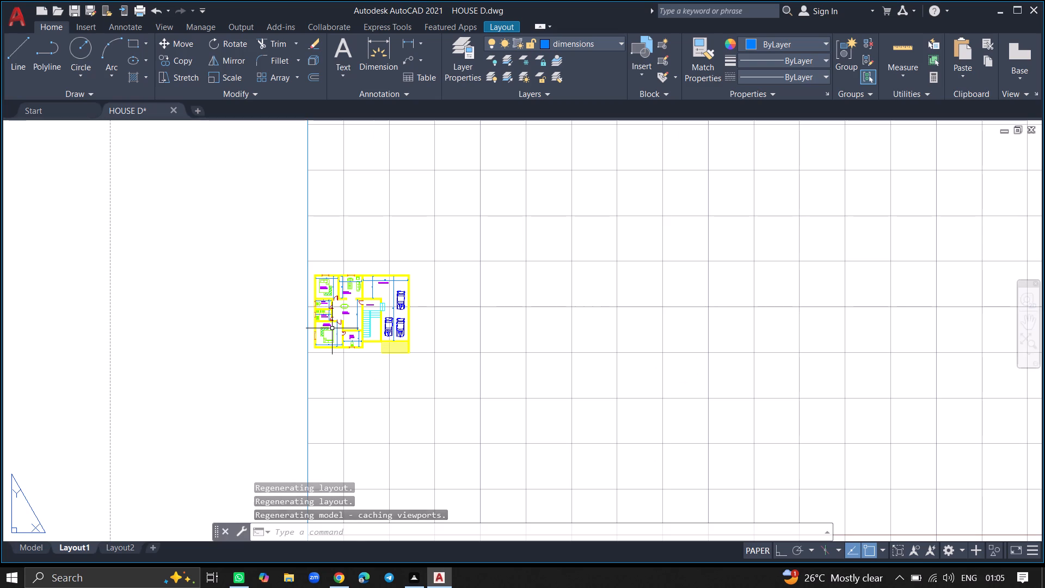
{"action": "scroll", "coordinate": [327, 327], "scroll_direction": "up", "scroll_amount": 5, "text": "ctrl"}
{"action": "scroll", "coordinate": [327, 327], "scroll_direction": "down", "scroll_amount": 7, "text": "ctrl"}
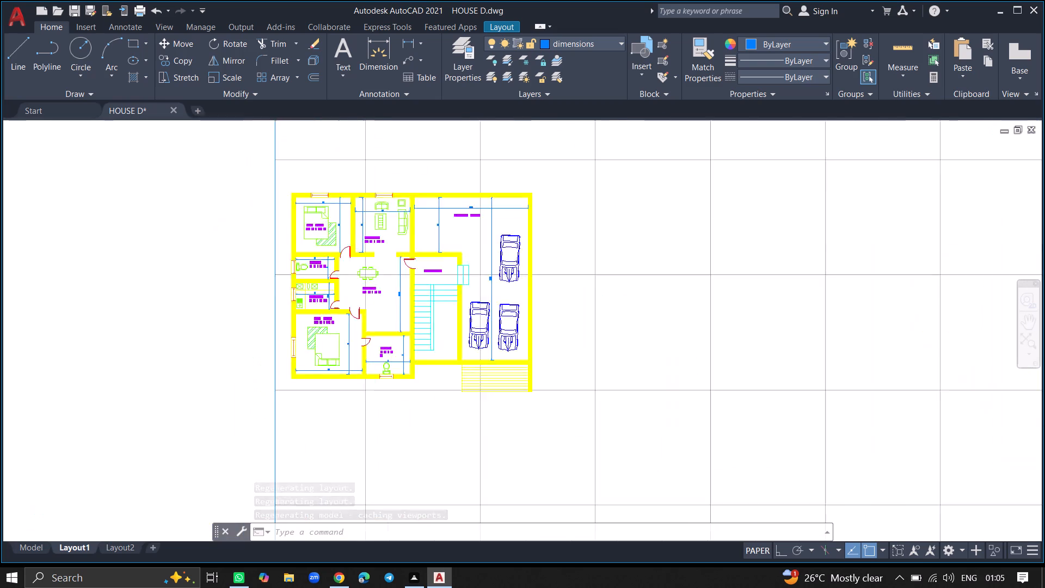
{"action": "scroll", "coordinate": [431, 293], "scroll_direction": "down", "scroll_amount": 2, "text": "ctrl"}
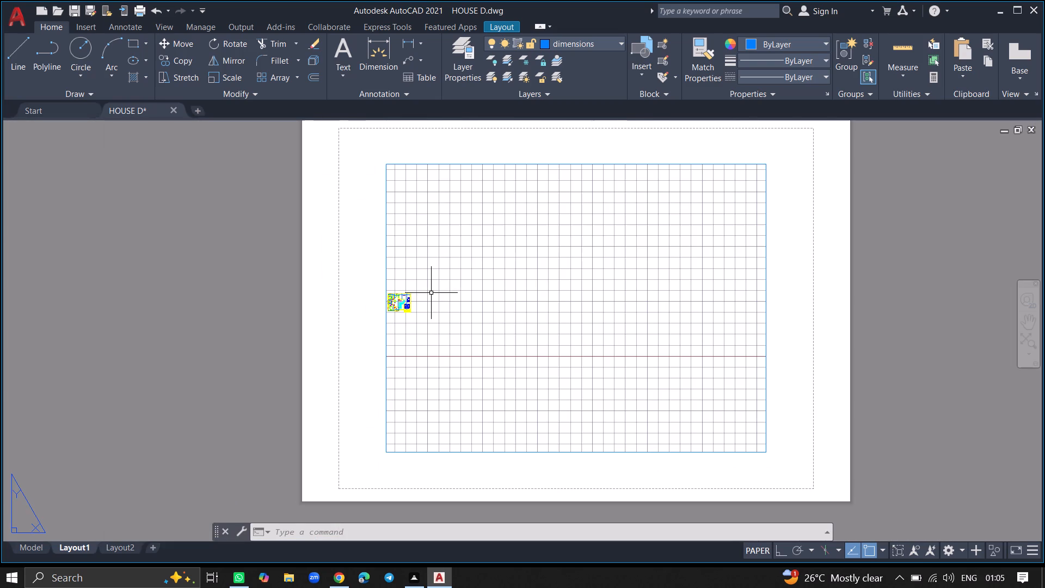
{"action": "left_click", "coordinate": [819, 127]}
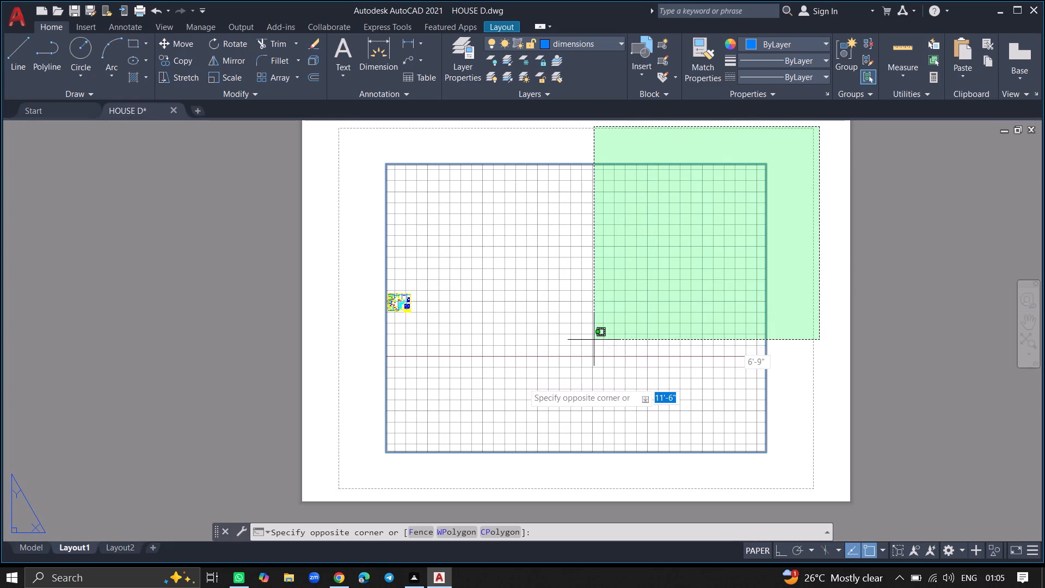
{"action": "left_click", "coordinate": [313, 495]}
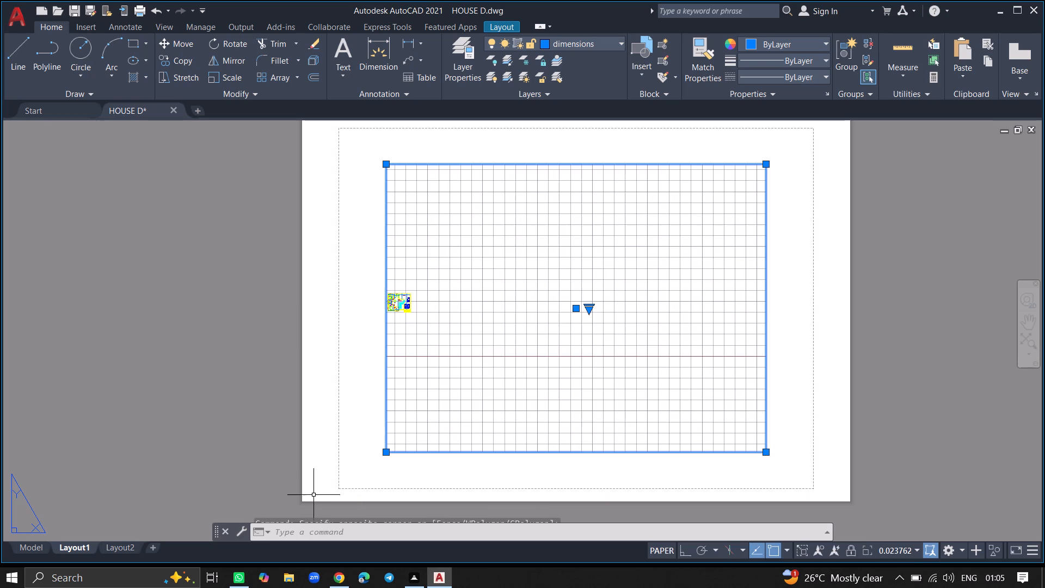
{"action": "key", "text": "Delete"}
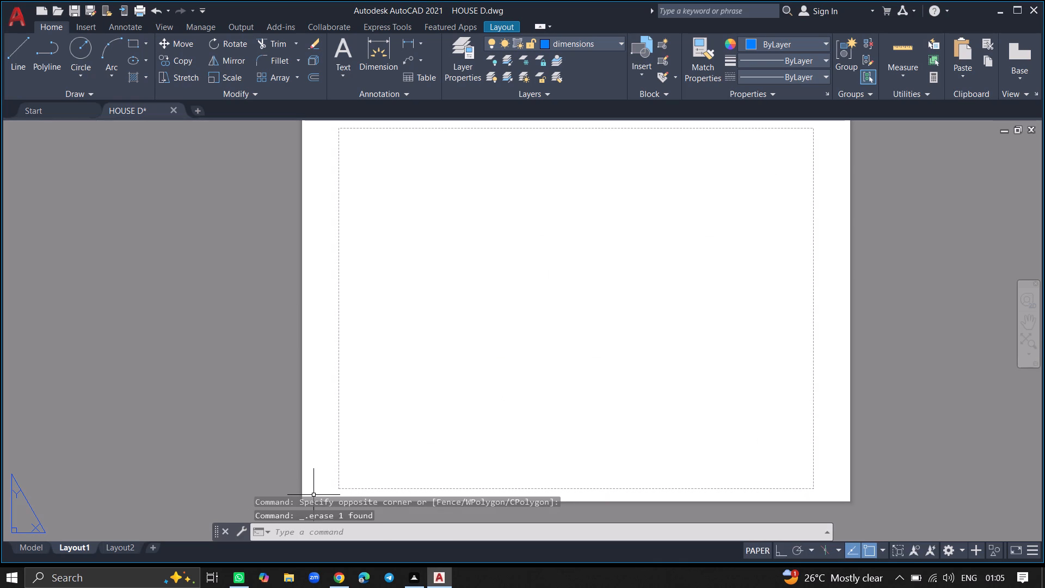
Modify the Layout1 page setup to use the DWG To PDF.pc3 plotter.
{"action": "right_click", "coordinate": [76, 546]}
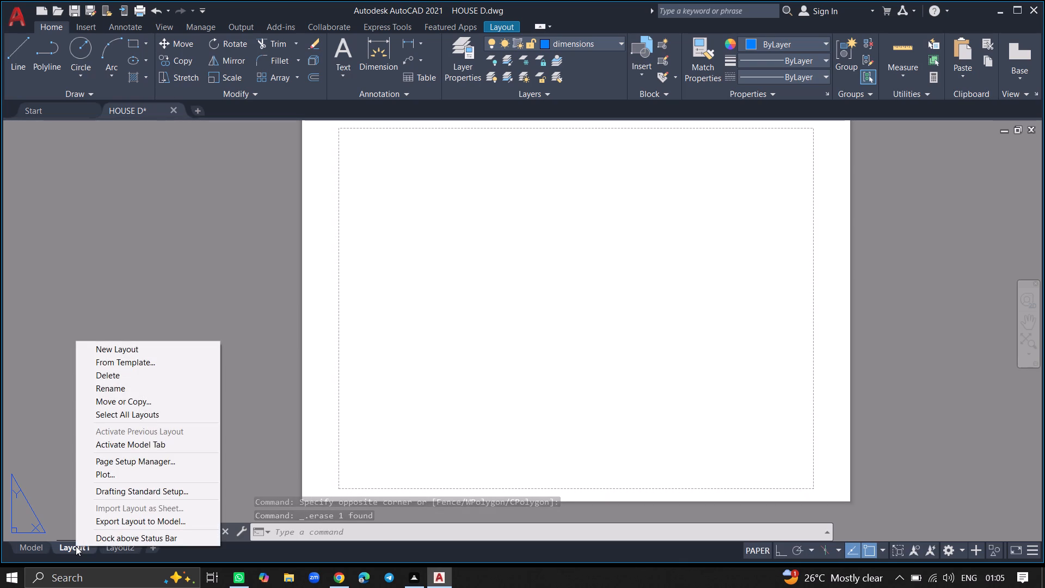
{"action": "left_click", "coordinate": [126, 458]}
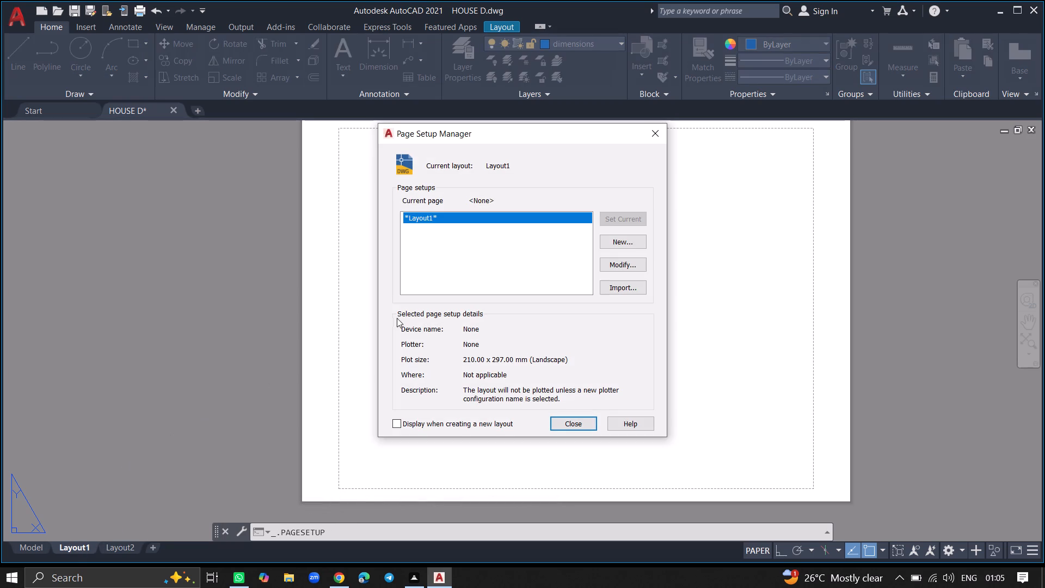
{"action": "left_click", "coordinate": [606, 265]}
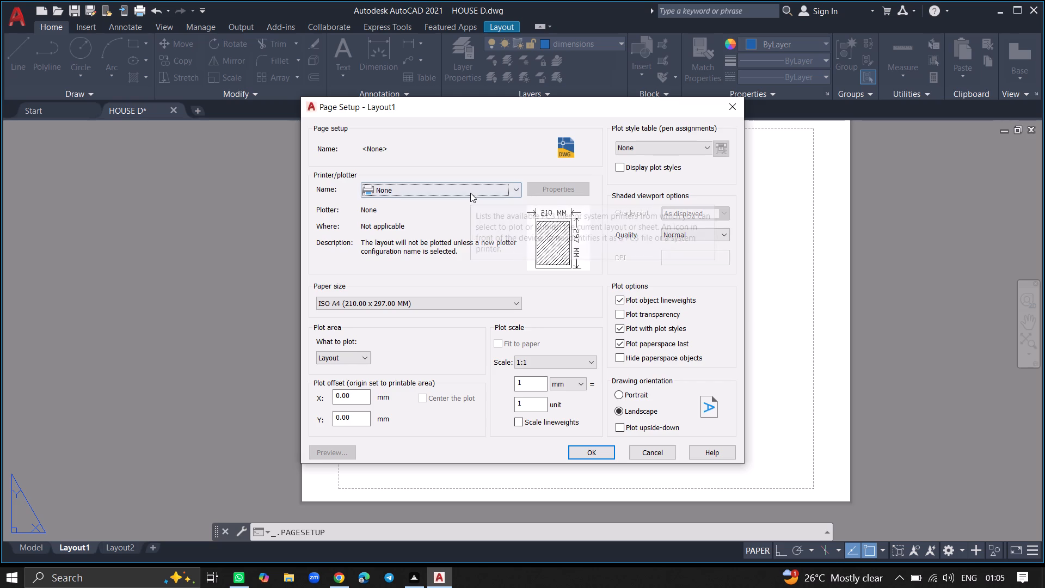
{"action": "left_click", "coordinate": [470, 193]}
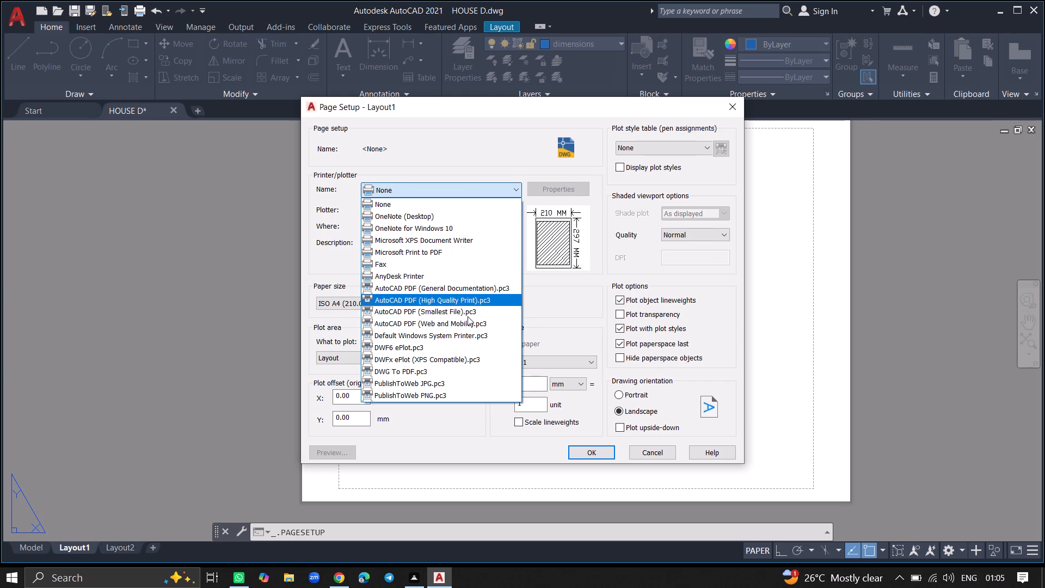
{"action": "left_click", "coordinate": [468, 370]}
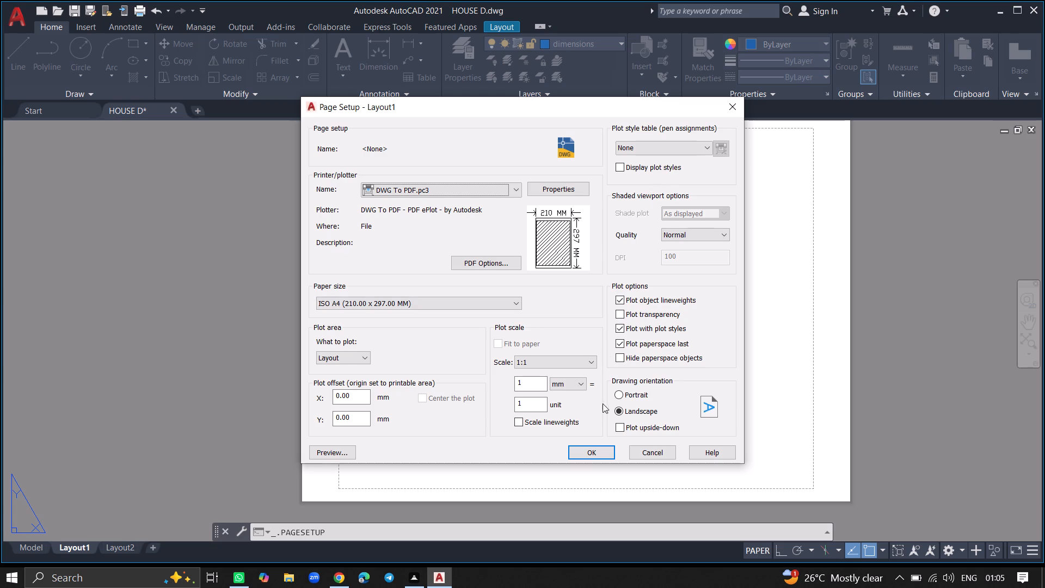
{"action": "left_click", "coordinate": [593, 456]}
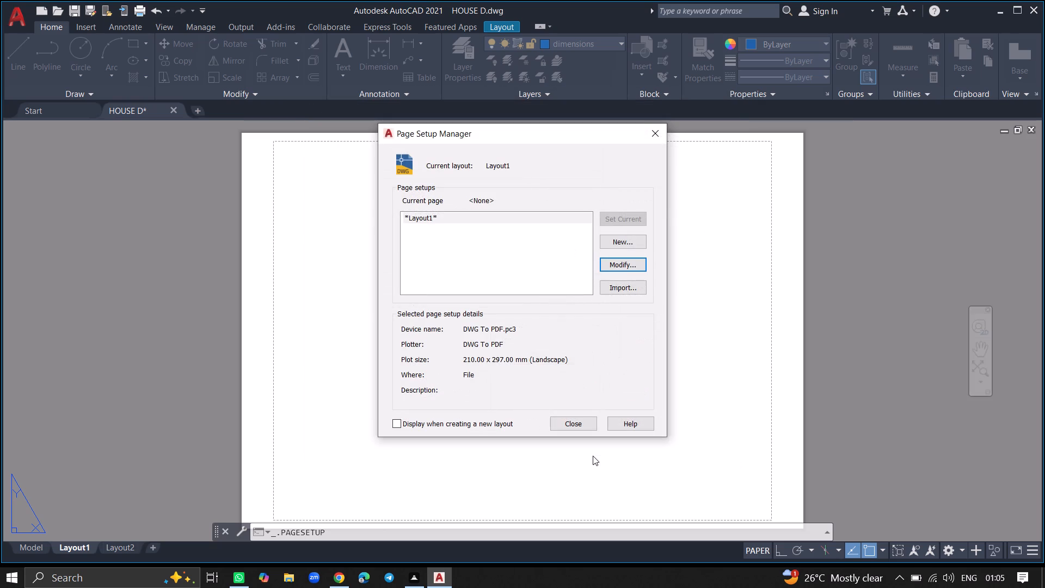
{"action": "left_click", "coordinate": [567, 427]}
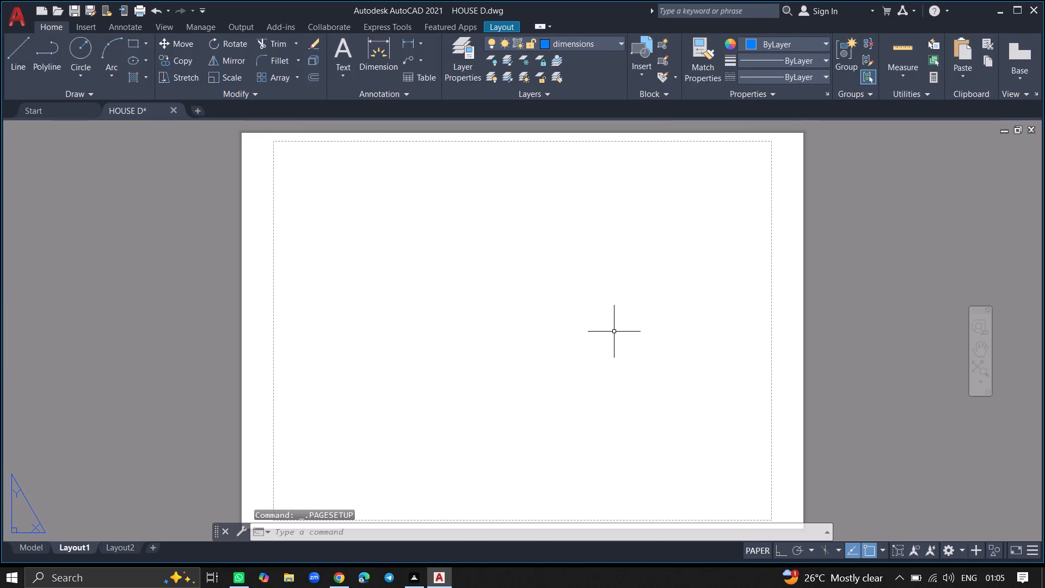
Create a rectangular MVIEW viewport from the printable area's upper-right corner to just beyond its lower-left corner, covering nearly the whole sheet.
{"action": "key", "text": "m"}
{"action": "type", "text": "VI"}
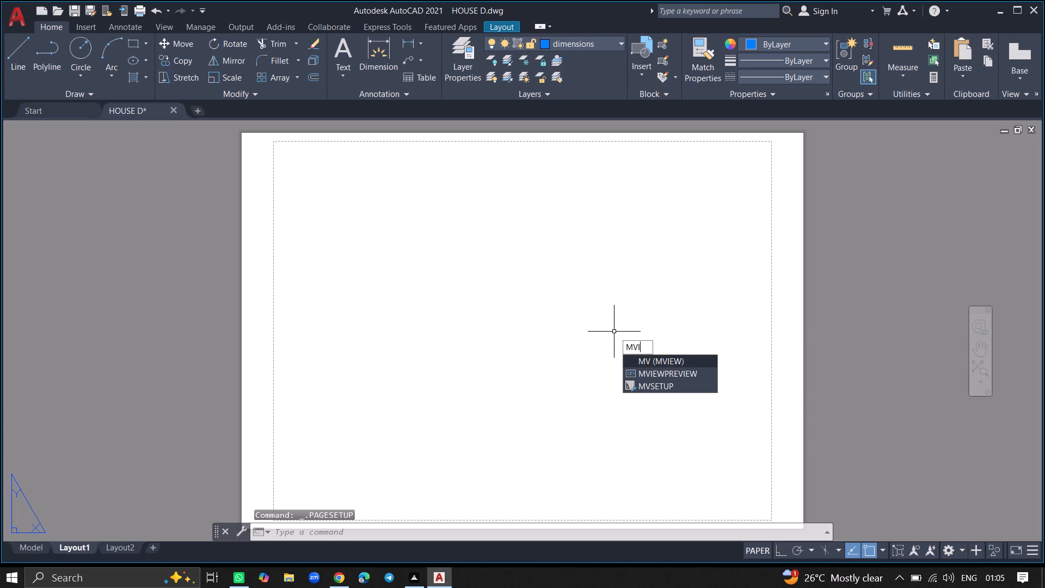
{"action": "type", "text": "EW"}
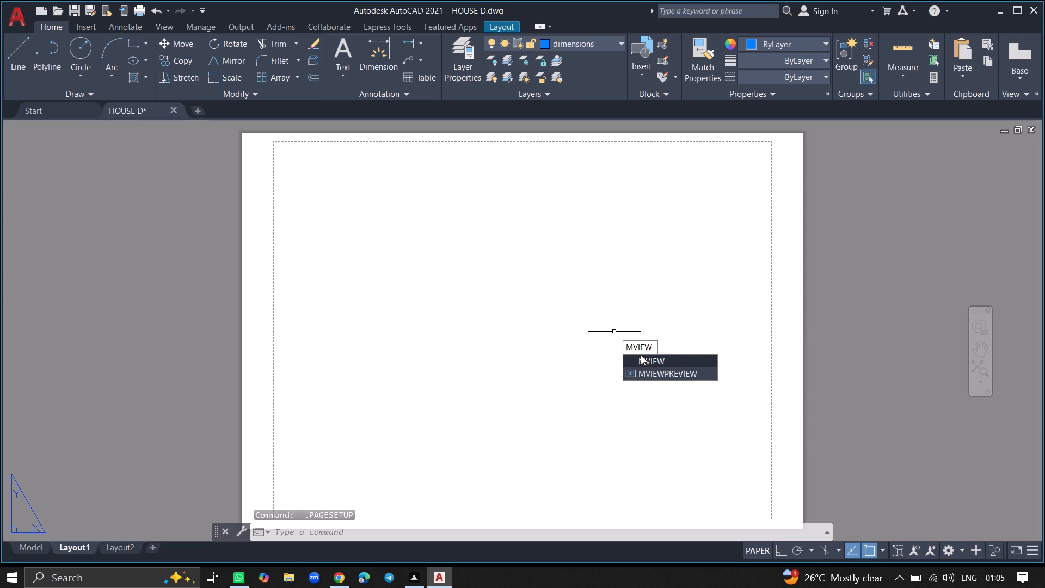
{"action": "left_click", "coordinate": [641, 360]}
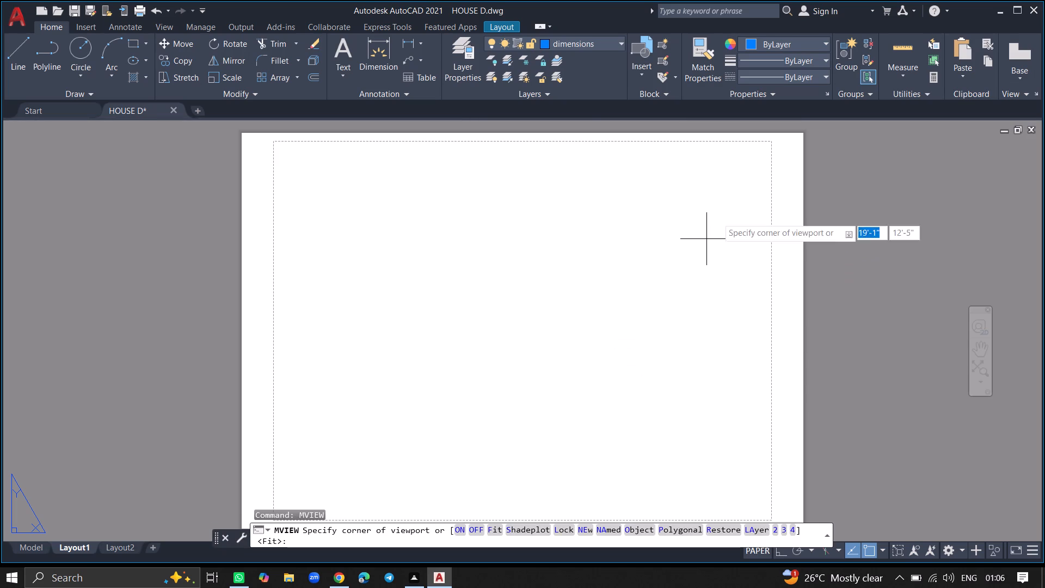
{"action": "left_click", "coordinate": [769, 144]}
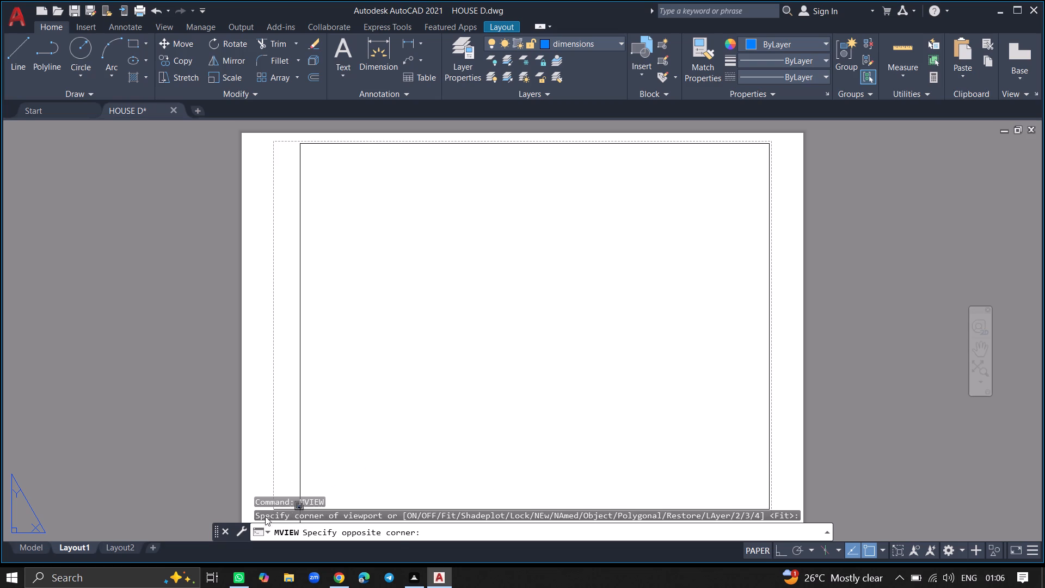
{"action": "left_click", "coordinate": [247, 517]}
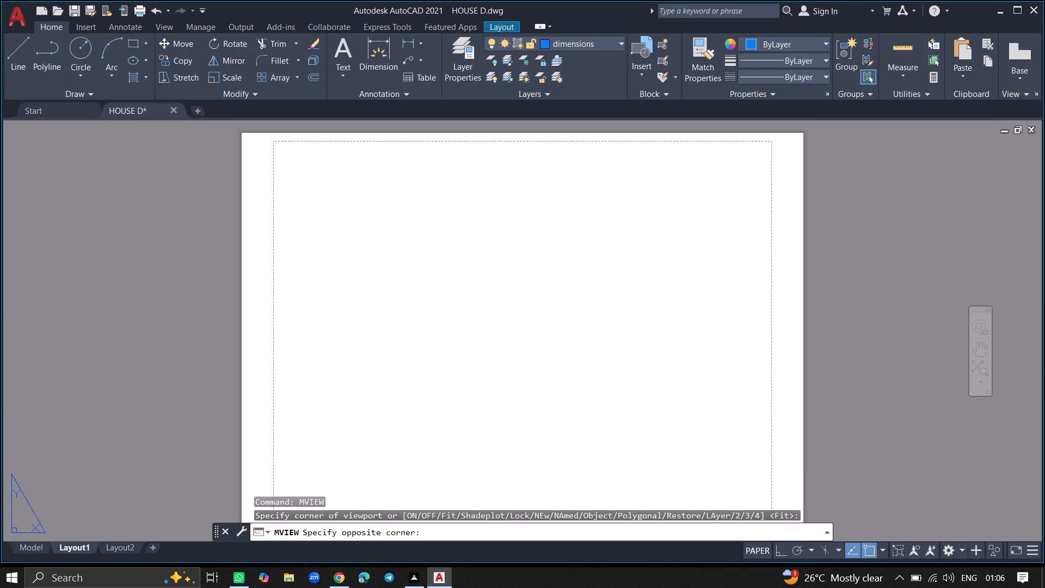
{"action": "scroll", "coordinate": [334, 412], "scroll_direction": "down", "scroll_amount": 2, "text": "ctrl"}
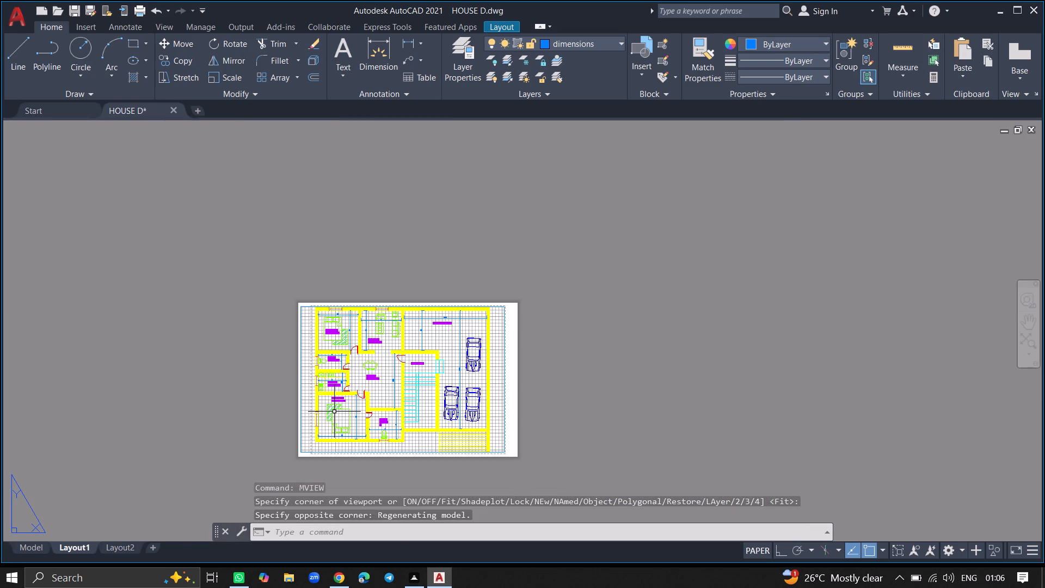
{"action": "scroll", "coordinate": [334, 412], "scroll_direction": "up", "scroll_amount": 3, "text": "ctrl"}
{"action": "scroll", "coordinate": [334, 412], "scroll_direction": "down", "scroll_amount": 1, "text": "ctrl"}
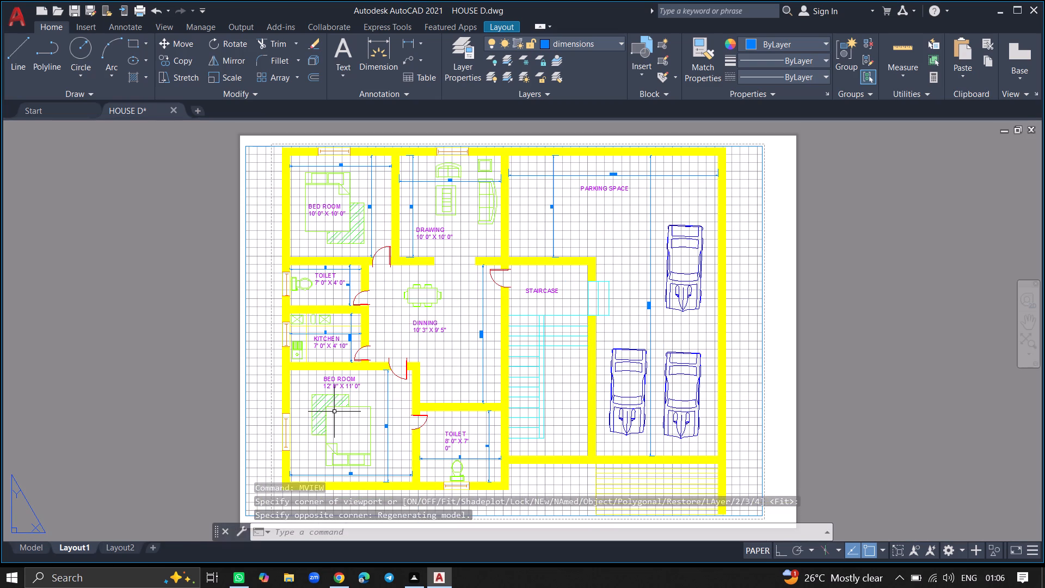
Activate model space inside the new viewport and turn off its grid.
{"action": "double_click", "coordinate": [334, 412]}
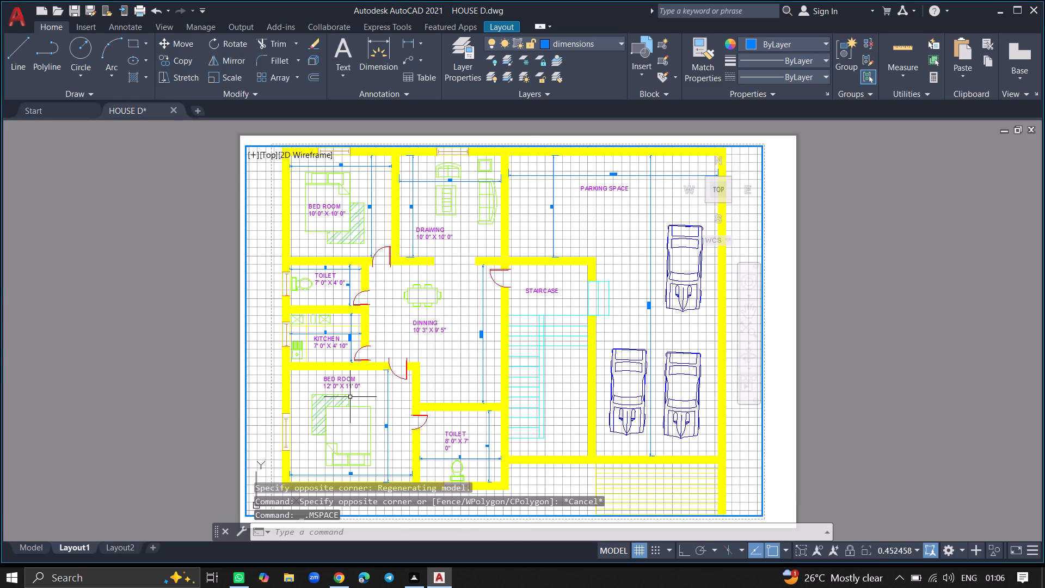
{"action": "key", "text": "F7"}
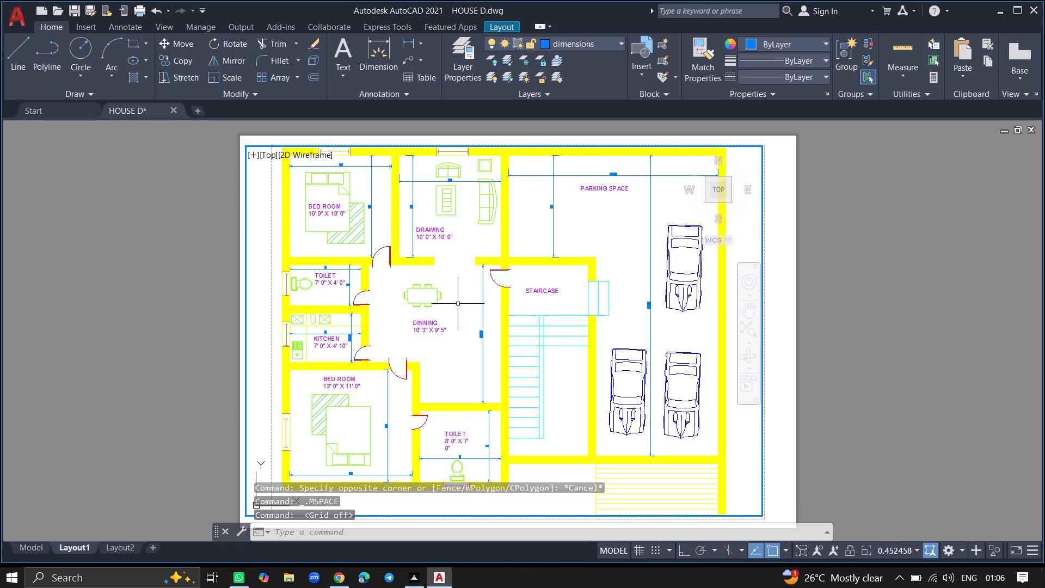
Reduce the plan inside the viewport to a scale of about 0.28, leaving a margin all around it.
{"action": "scroll", "coordinate": [458, 304], "scroll_direction": "down", "scroll_amount": 1, "text": "ctrl"}
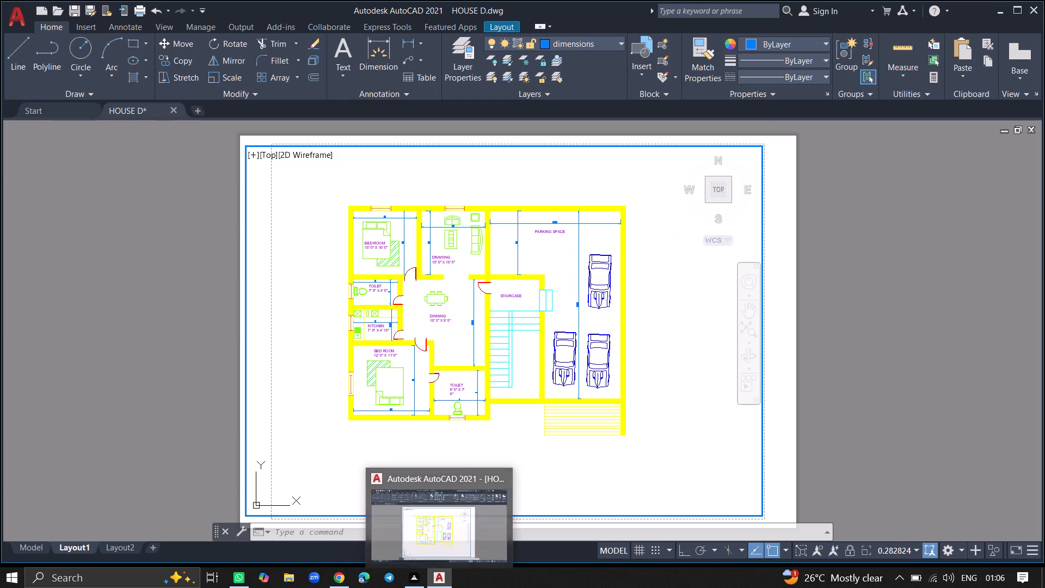
{"action": "scroll", "coordinate": [445, 384], "scroll_direction": "up", "scroll_amount": 1, "text": "ctrl"}
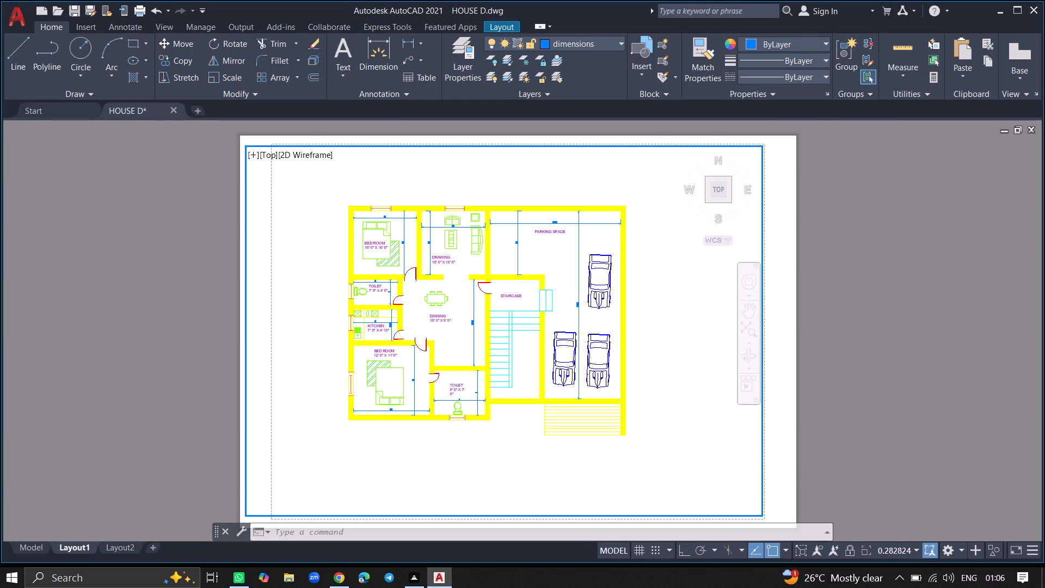
{"action": "scroll", "coordinate": [445, 384], "scroll_direction": "up", "scroll_amount": 1, "text": "ctrl"}
{"action": "scroll", "coordinate": [445, 384], "scroll_direction": "down", "scroll_amount": 2, "text": "ctrl"}
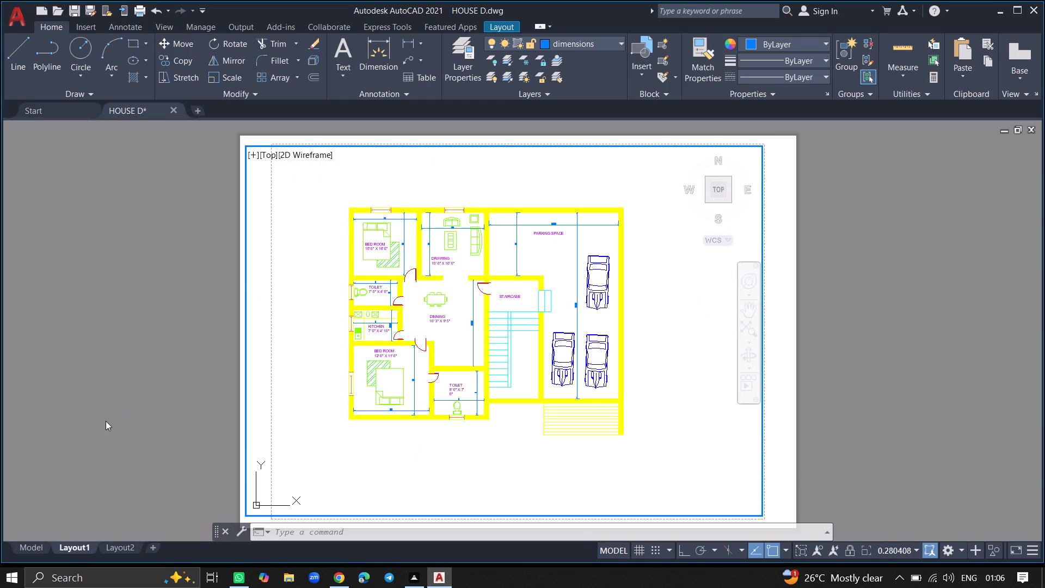
Switch to model space and examine the plan's room labels and dimension texts up close.
{"action": "left_click", "coordinate": [23, 546]}
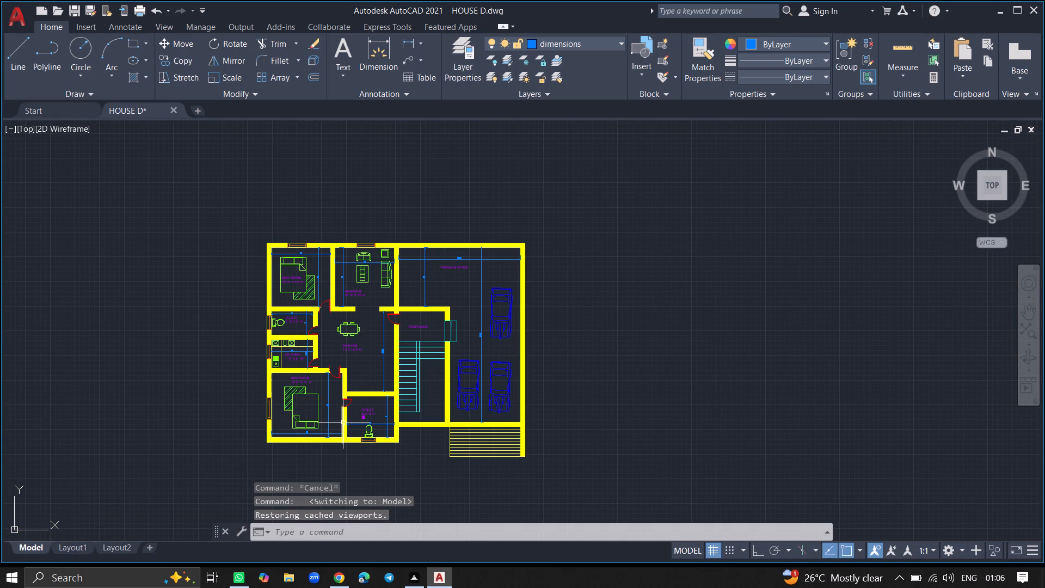
{"action": "scroll", "coordinate": [343, 422], "scroll_direction": "up", "scroll_amount": 3, "text": "ctrl"}
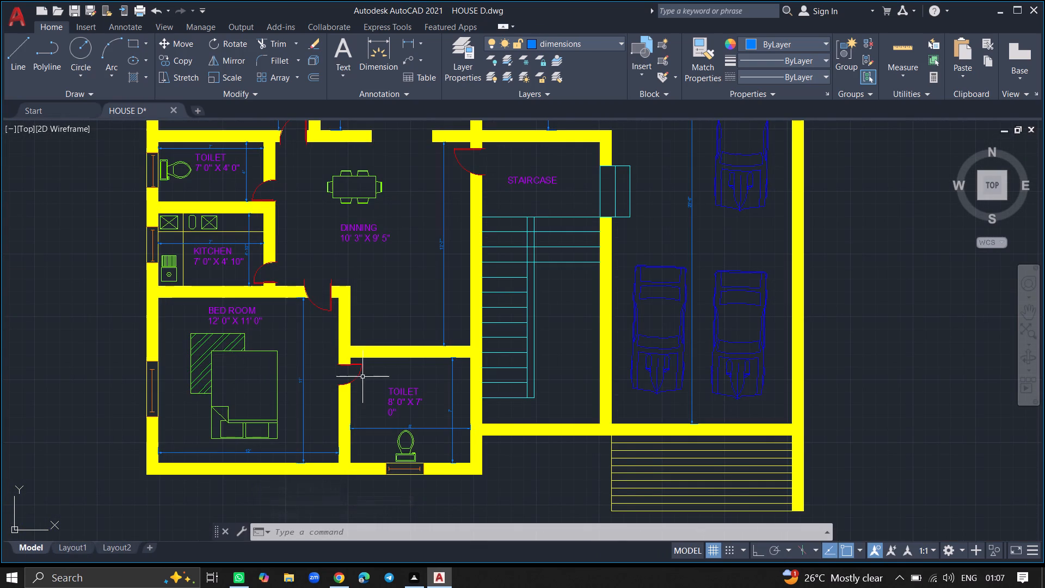
{"action": "scroll", "coordinate": [423, 345], "scroll_direction": "down", "scroll_amount": 1, "text": "ctrl"}
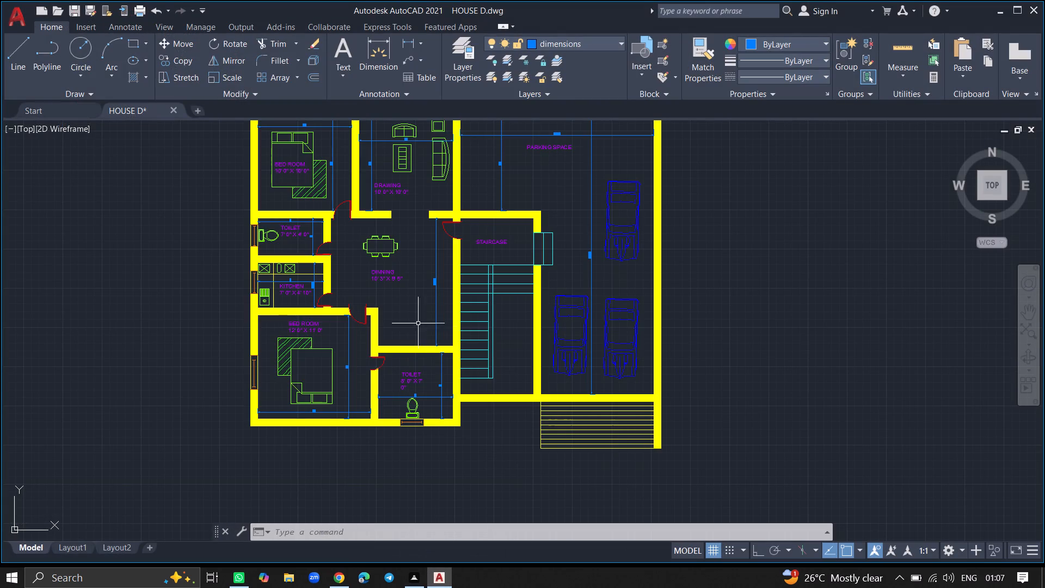
{"action": "scroll", "coordinate": [380, 283], "scroll_direction": "down", "scroll_amount": 1, "text": "ctrl"}
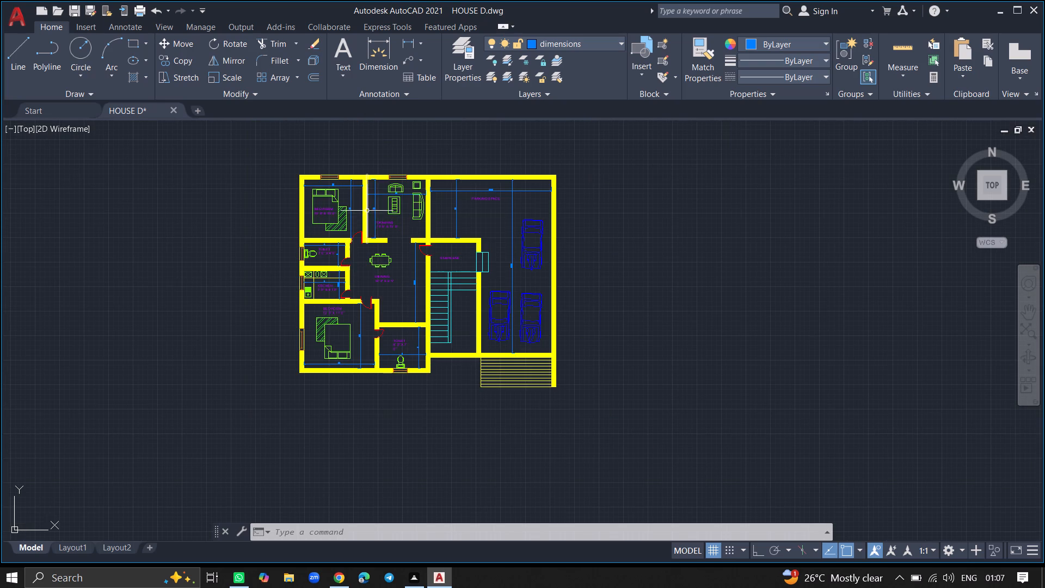
{"action": "scroll", "coordinate": [388, 200], "scroll_direction": "up", "scroll_amount": 8, "text": "ctrl"}
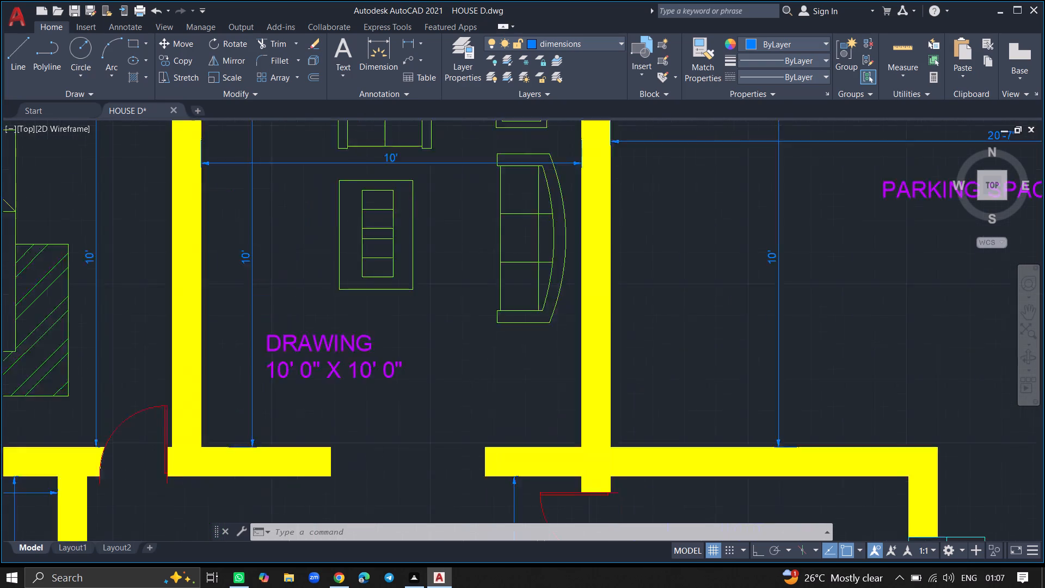
{"action": "scroll", "coordinate": [413, 198], "scroll_direction": "down", "scroll_amount": 4, "text": "ctrl"}
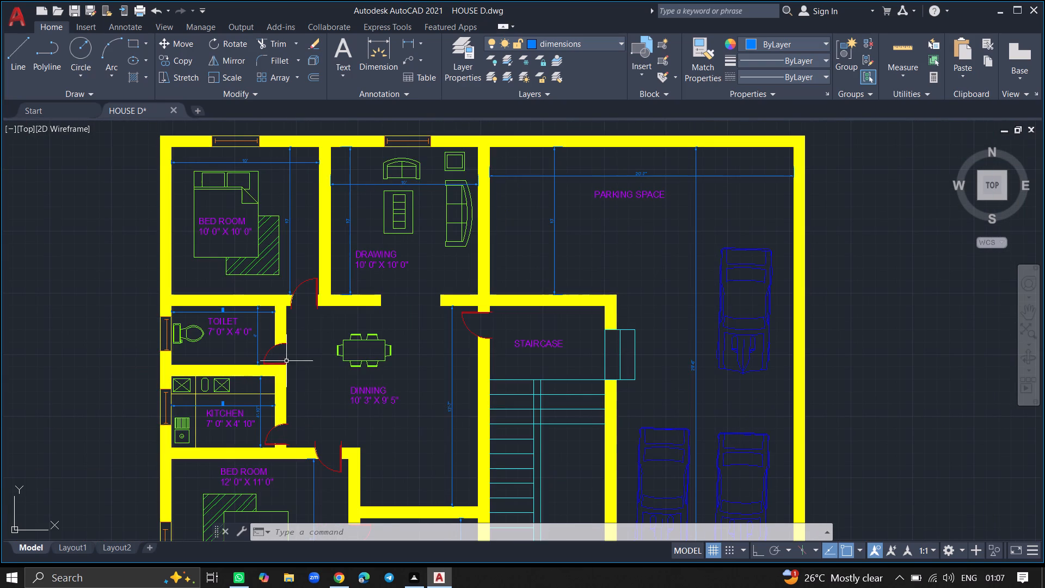
Preview the Layout1 plot and examine the legibility of the dimension texts and room labels up close.
{"action": "left_click", "coordinate": [73, 550]}
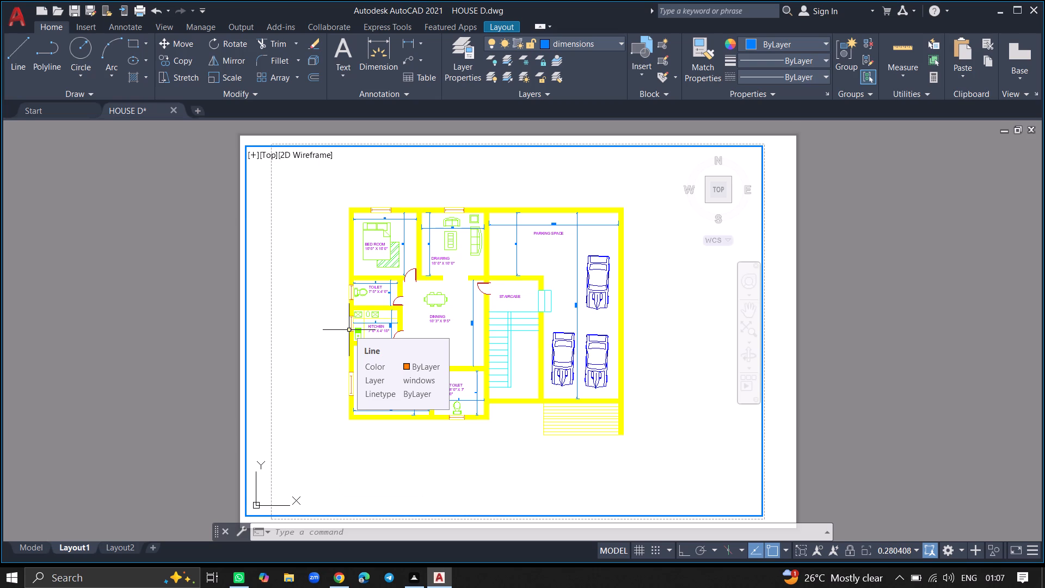
{"action": "key", "text": "ctrl+p"}
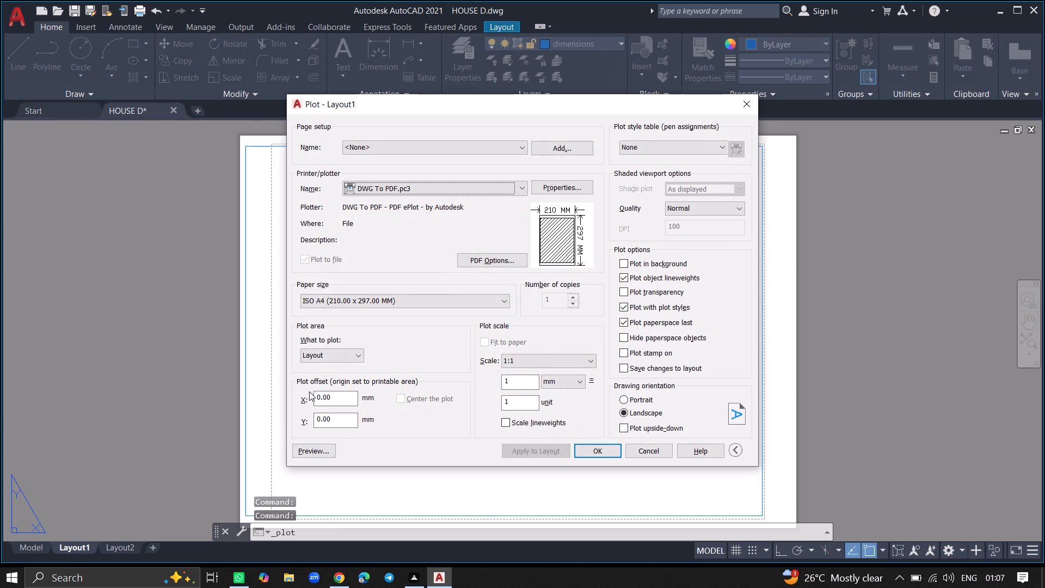
{"action": "left_click", "coordinate": [302, 454]}
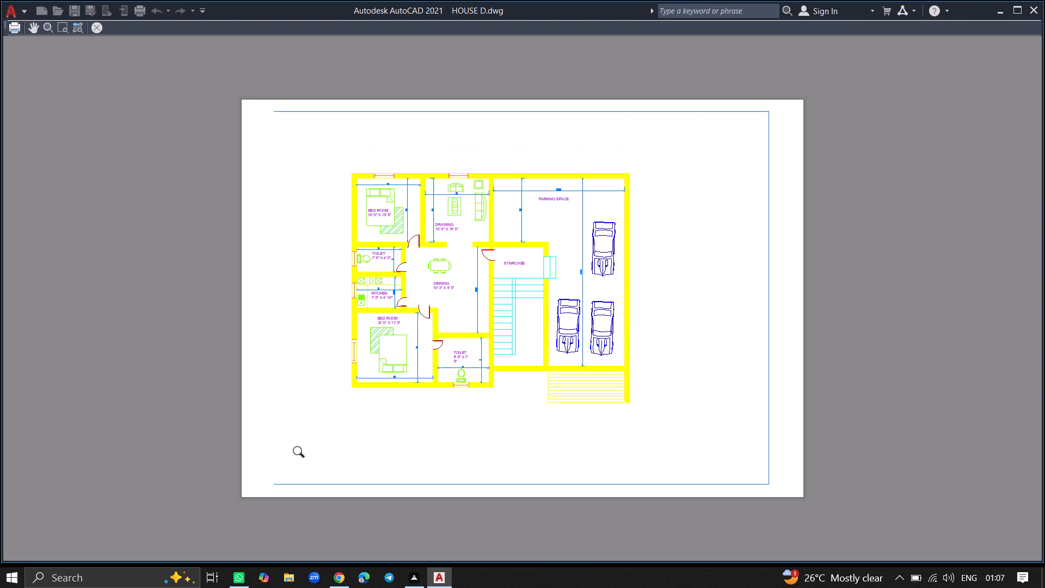
{"action": "scroll", "coordinate": [526, 294], "scroll_direction": "up", "scroll_amount": 7, "text": "ctrl"}
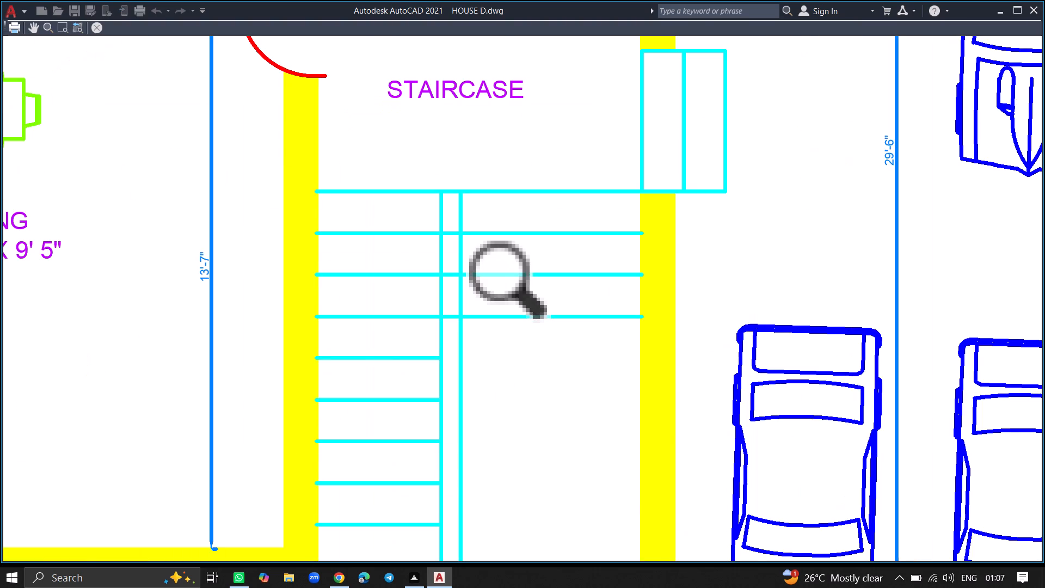
{"action": "scroll", "coordinate": [526, 294], "scroll_direction": "down", "scroll_amount": 6, "text": "ctrl"}
{"action": "scroll", "coordinate": [580, 313], "scroll_direction": "up", "scroll_amount": 6, "text": "ctrl"}
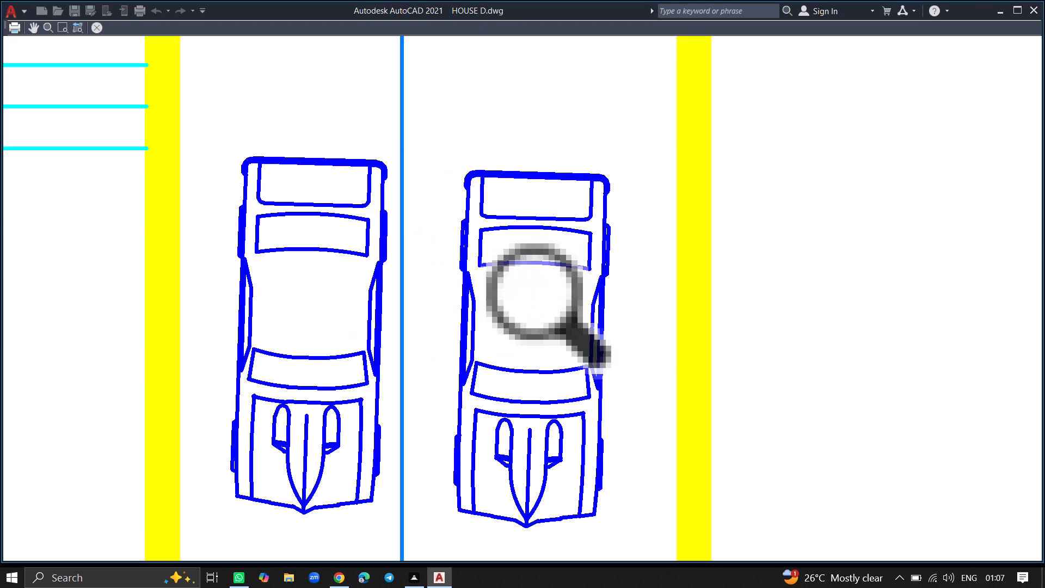
{"action": "scroll", "coordinate": [580, 313], "scroll_direction": "down", "scroll_amount": 5, "text": "ctrl"}
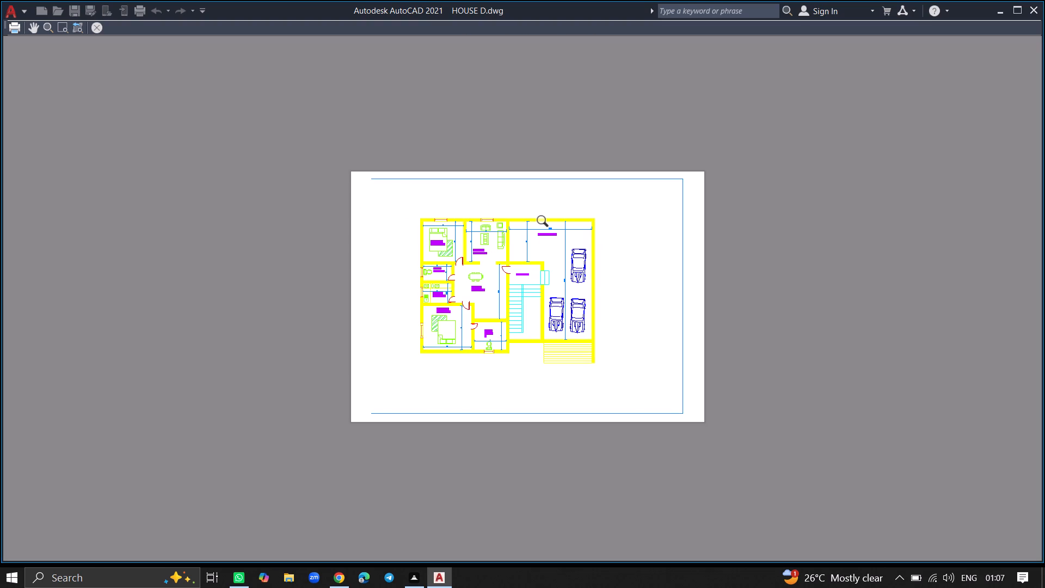
{"action": "scroll", "coordinate": [546, 233], "scroll_direction": "up", "scroll_amount": 5, "text": "ctrl"}
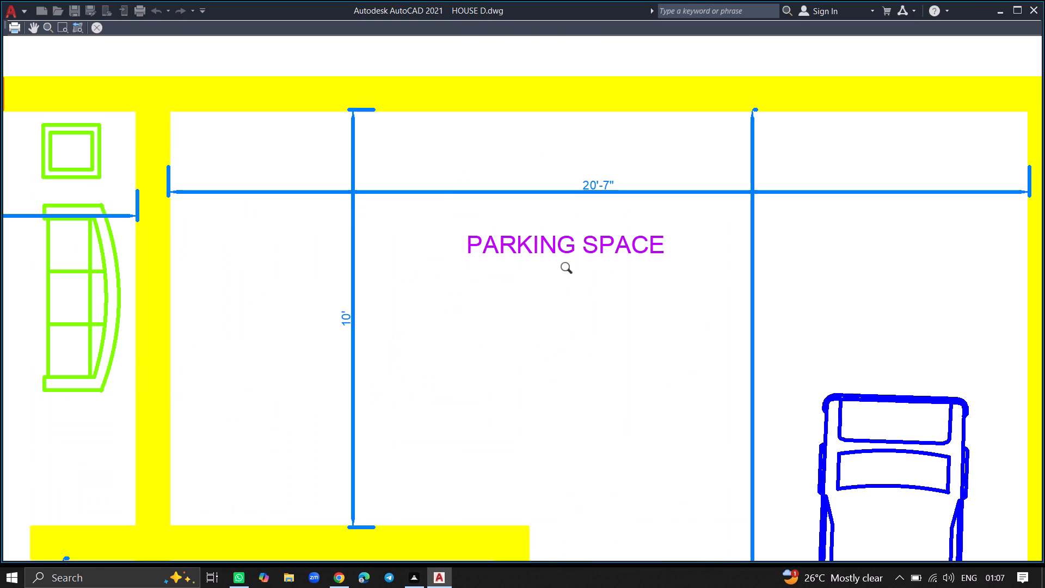
{"action": "scroll", "coordinate": [595, 189], "scroll_direction": "up", "scroll_amount": 5, "text": "ctrl"}
{"action": "scroll", "coordinate": [656, 287], "scroll_direction": "down", "scroll_amount": 4, "text": "ctrl"}
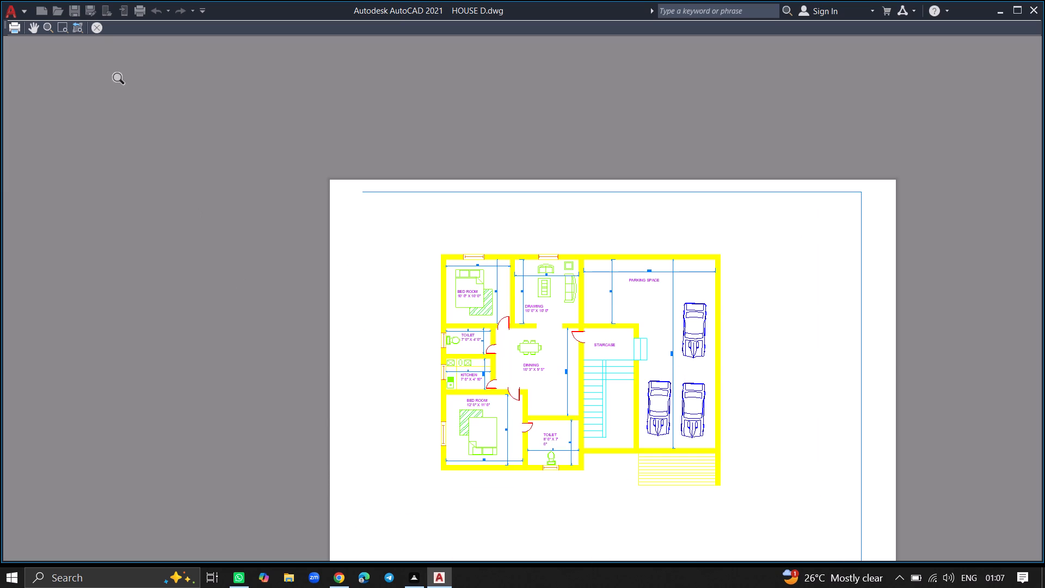
{"action": "left_click", "coordinate": [97, 28]}
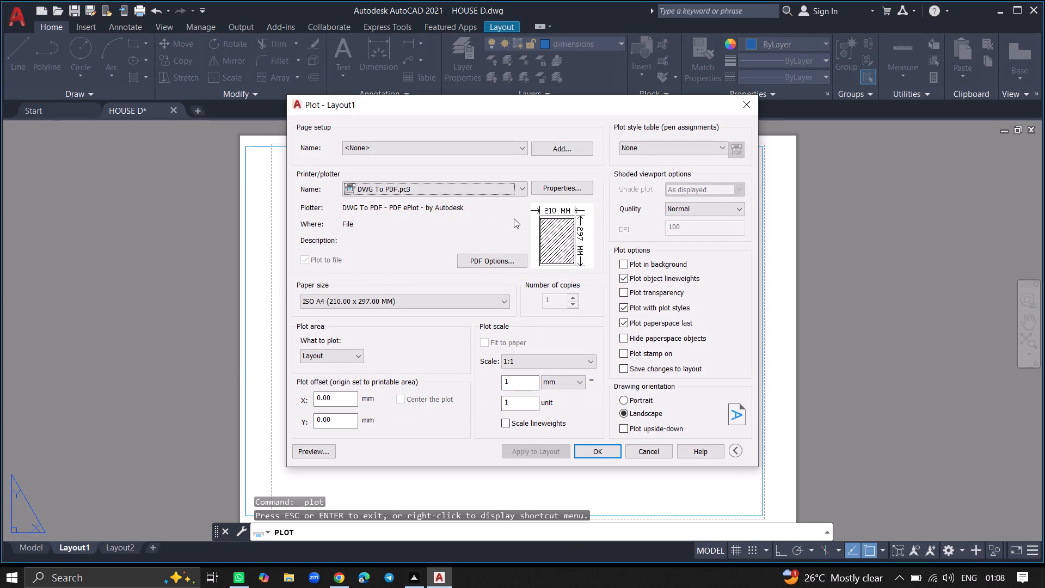
{"action": "left_click", "coordinate": [745, 105]}
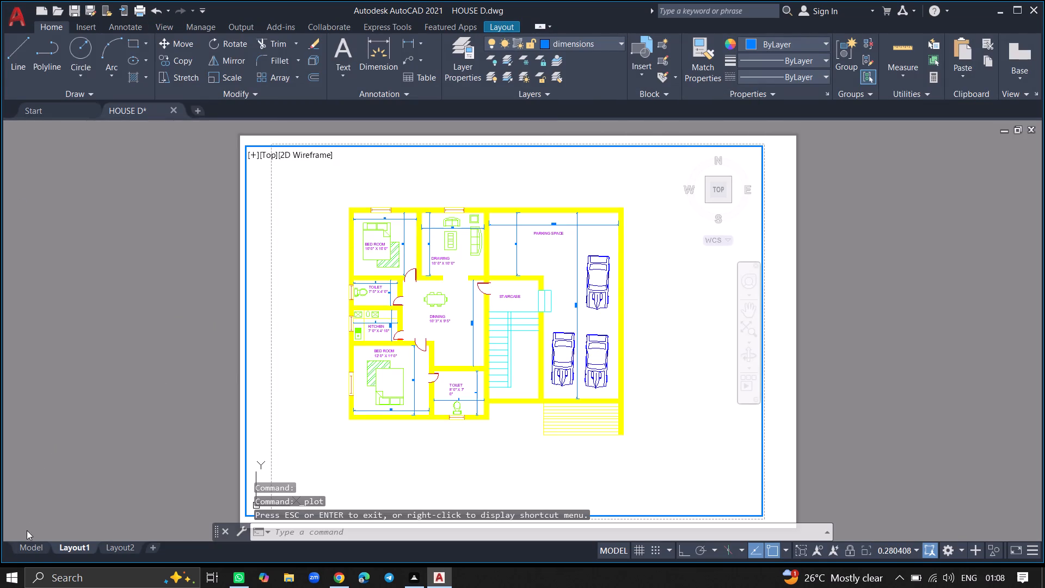
In model space, set the ISO-25 dimension style's text height to 5" and make the style current.
{"action": "left_click", "coordinate": [18, 543]}
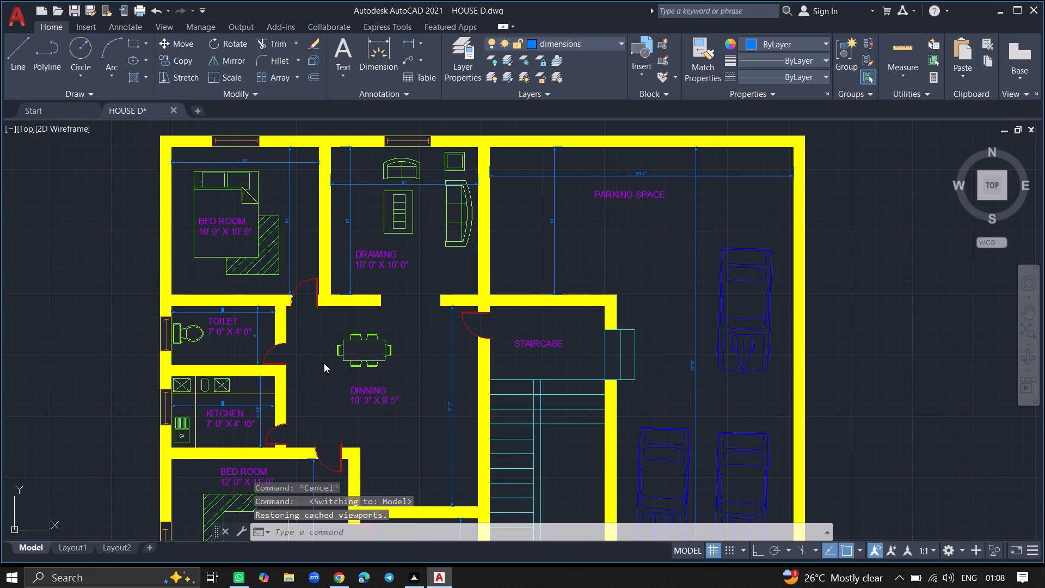
{"action": "key", "text": "d"}
{"action": "key", "text": "Return"}
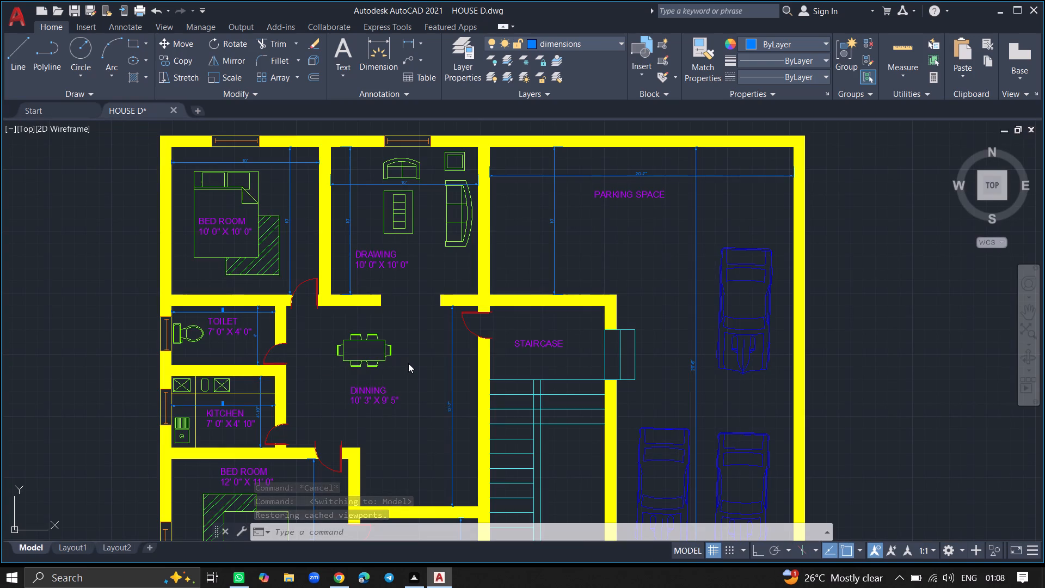
{"action": "left_click", "coordinate": [415, 528]}
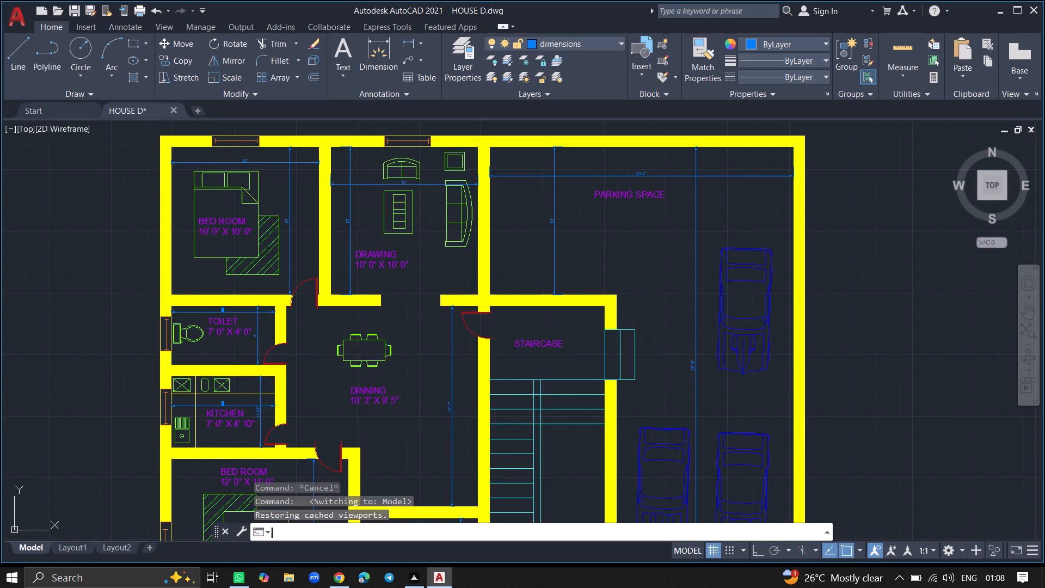
{"action": "key", "text": "d"}
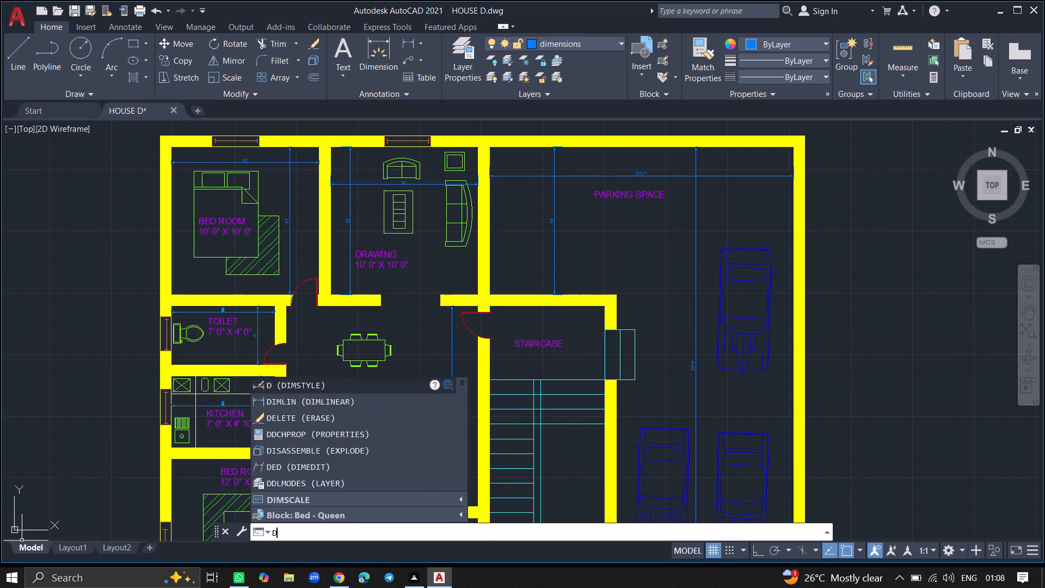
{"action": "key", "text": "Return"}
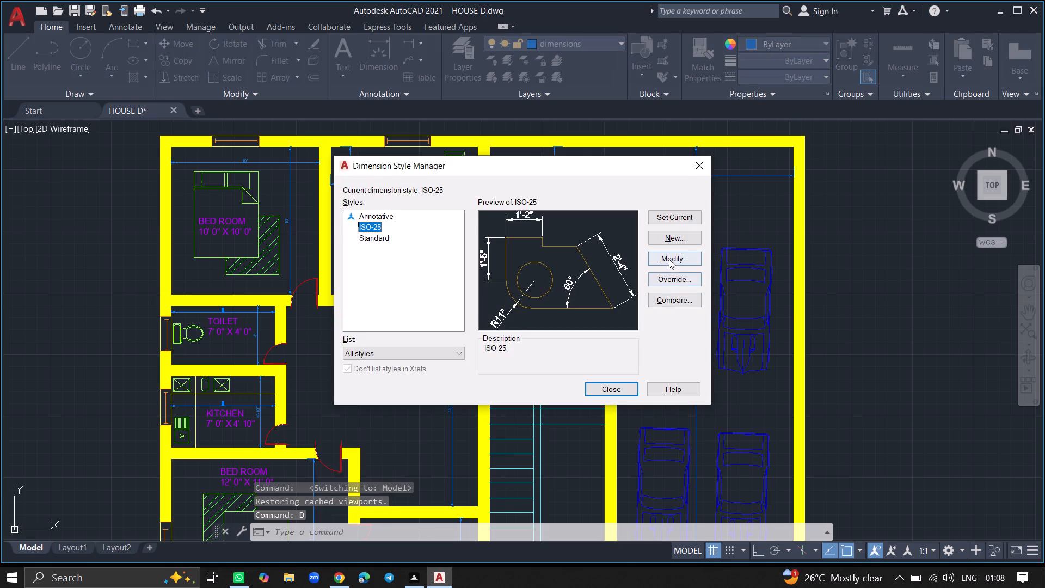
{"action": "left_click", "coordinate": [669, 259]}
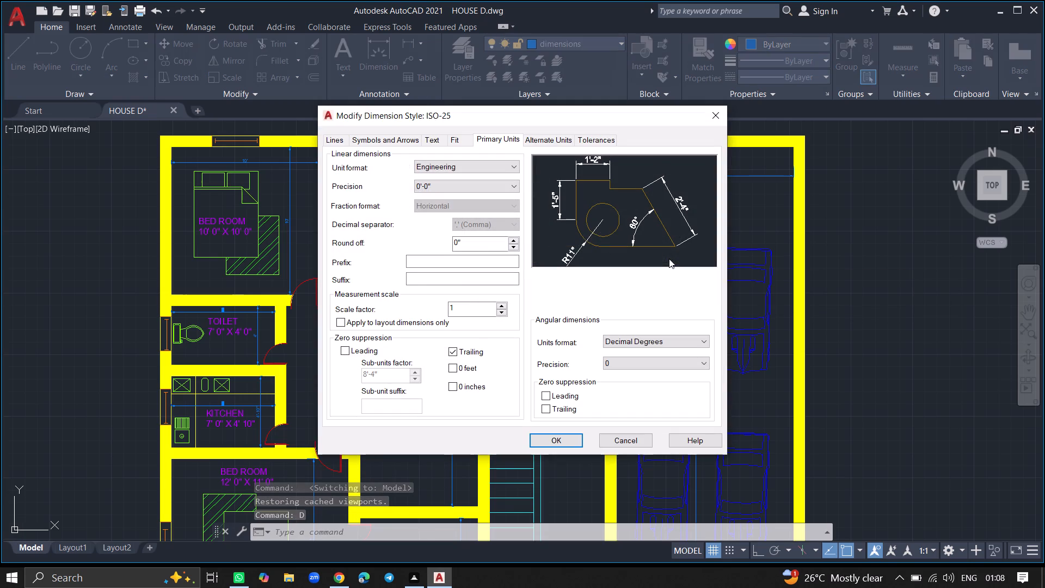
{"action": "left_click", "coordinate": [433, 138]}
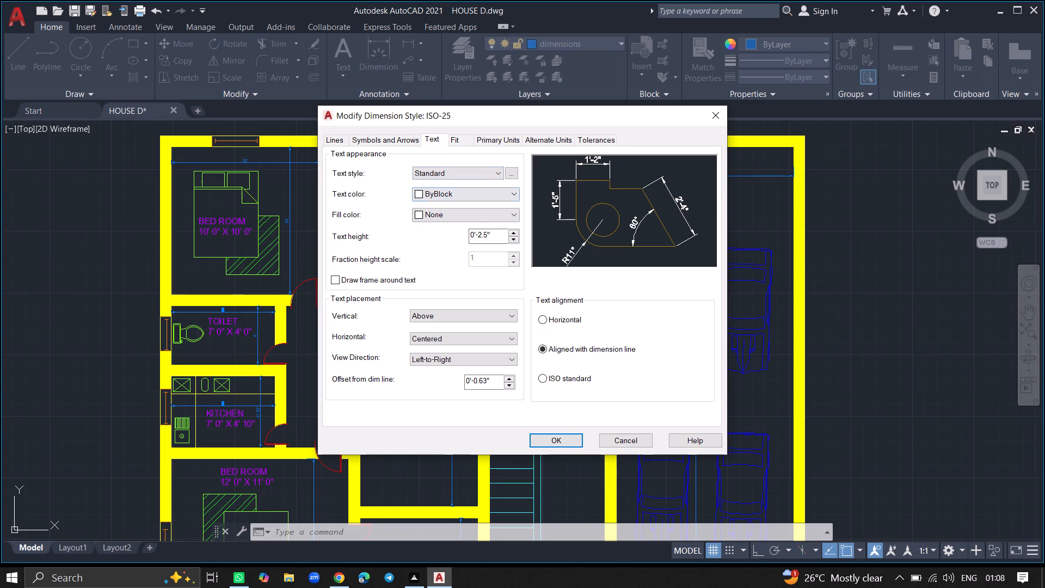
{"action": "left_click", "coordinate": [490, 236]}
{"action": "key", "text": "BackSpace"}
{"action": "key", "text": "BackSpace"}
{"action": "key", "text": "BackSpace"}
{"action": "key", "text": "BackSpace"}
{"action": "key", "text": "BackSpace"}
{"action": "key", "text": "BackSpace"}
{"action": "key", "text": "BackSpace"}
{"action": "key", "text": "BackSpace"}
{"action": "key", "text": "BackSpace"}
{"action": "key", "text": "BackSpace"}
{"action": "key", "text": "BackSpace"}
{"action": "key", "text": "BackSpace"}
{"action": "key", "text": "BackSpace"}
{"action": "key", "text": "BackSpace"}
{"action": "key", "text": "BackSpace"}
{"action": "key", "text": "5"}
{"action": "key", "text": "shift+quotedbl"}
{"action": "left_click", "coordinate": [550, 439]}
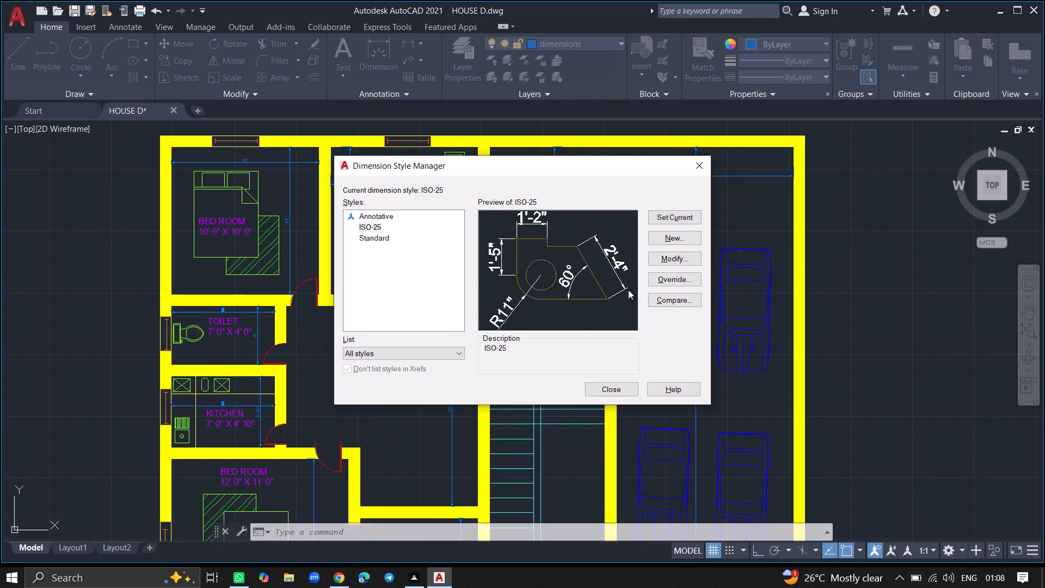
{"action": "left_click", "coordinate": [663, 217]}
{"action": "left_click", "coordinate": [627, 386]}
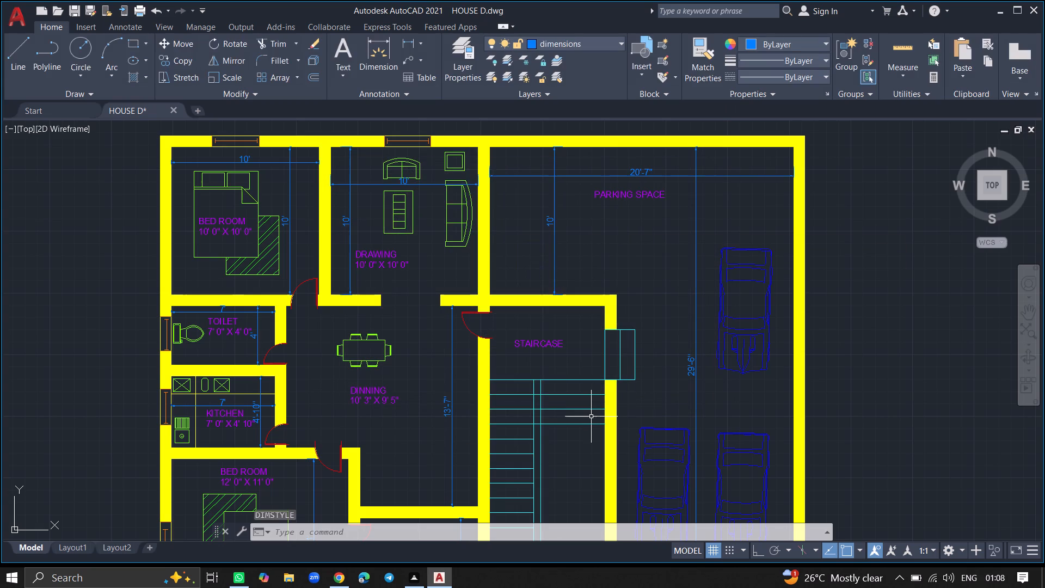
{"action": "key", "text": "Escape"}
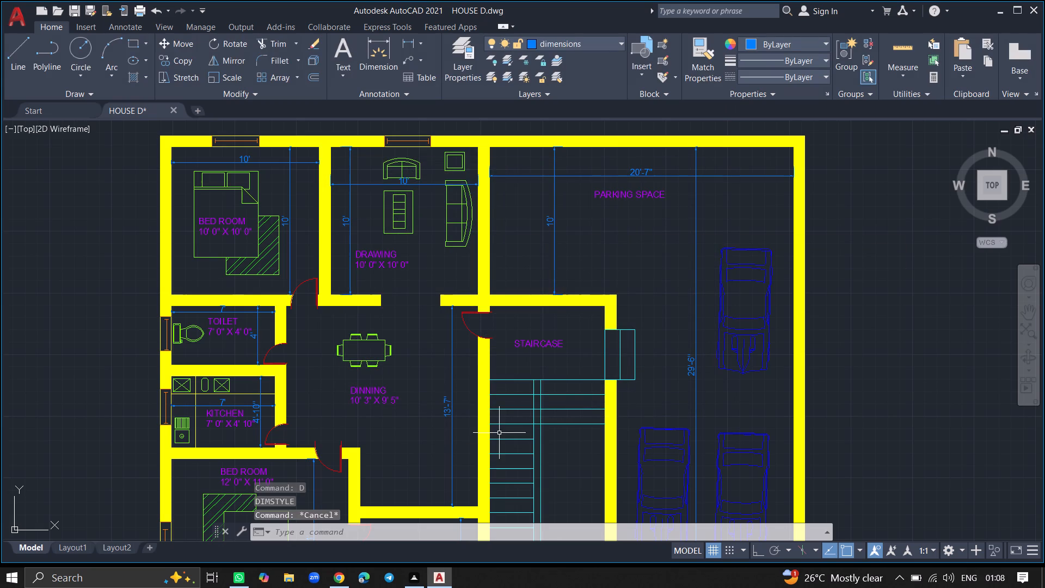
Save the HOUSE D drawing.
{"action": "key", "text": "ctrl+s"}
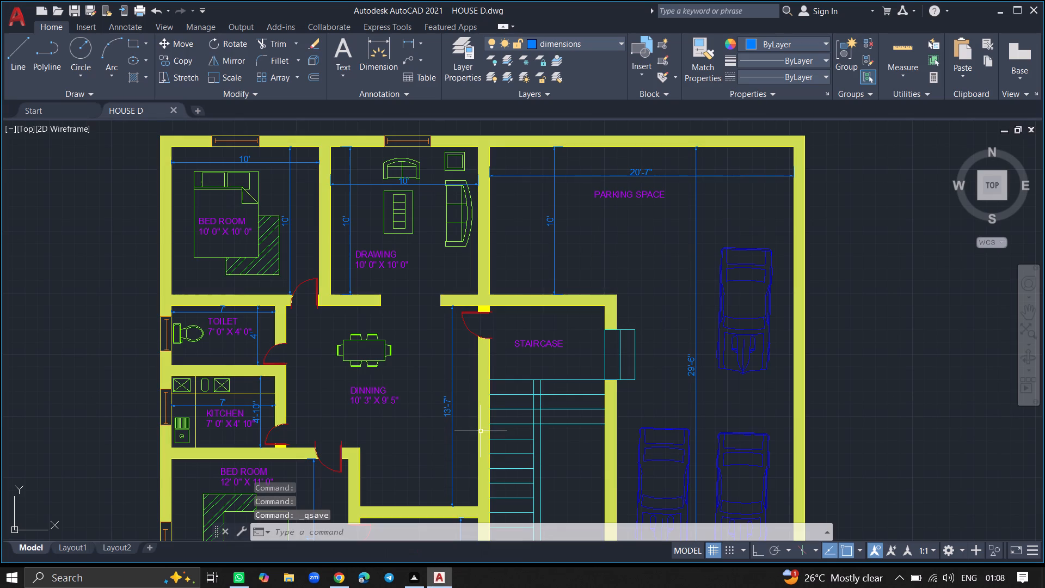
Plot Layout1 with DWG To PDF on ISO A4 landscape, saving it to the Desktop as HOUSE D-Layout1.pdf, and minimise the opened PDF.
{"action": "left_click", "coordinate": [81, 550]}
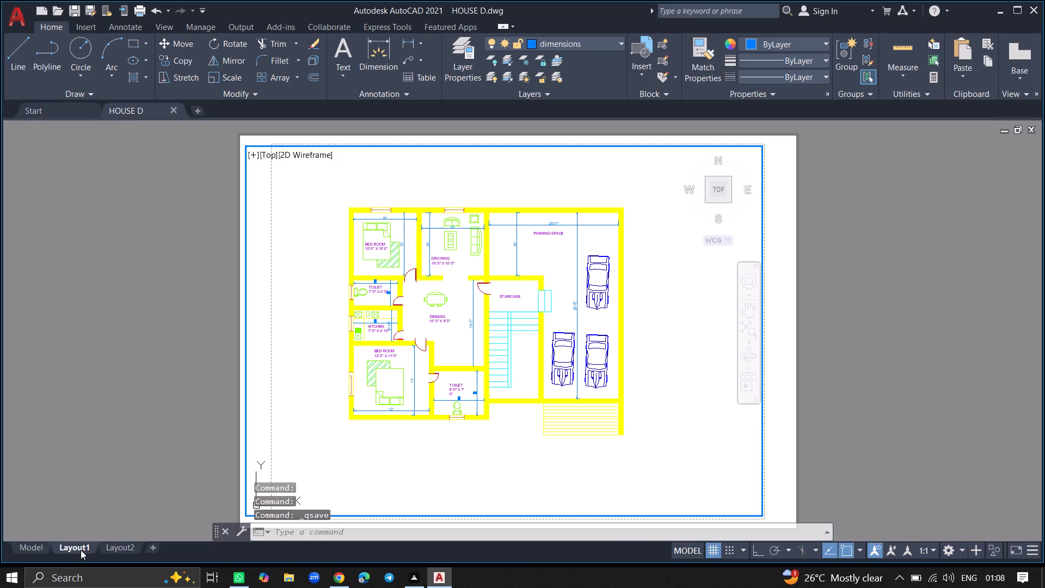
{"action": "key", "text": "ctrl+p"}
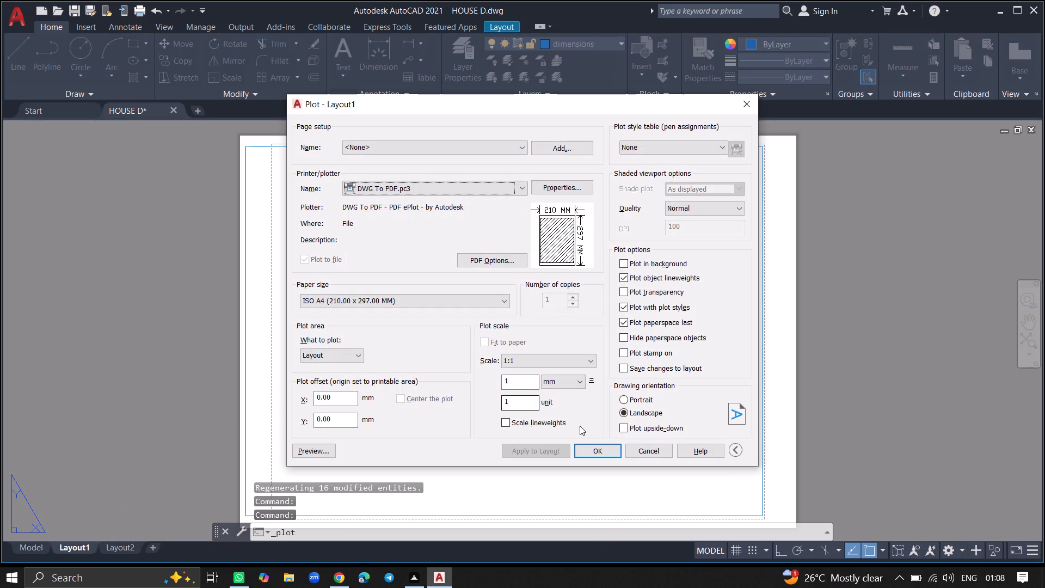
{"action": "left_click", "coordinate": [594, 452]}
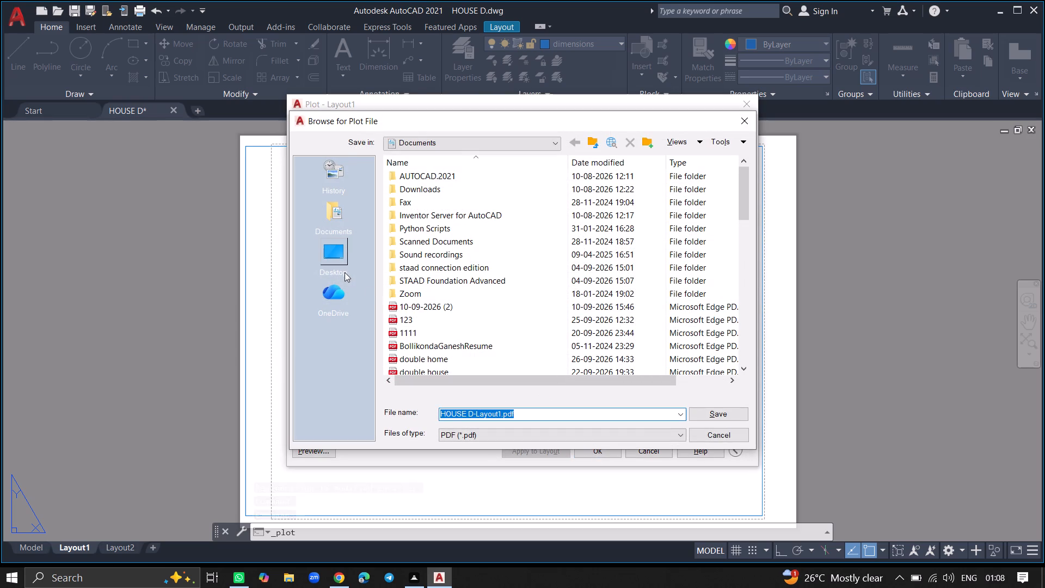
{"action": "left_click", "coordinate": [345, 272]}
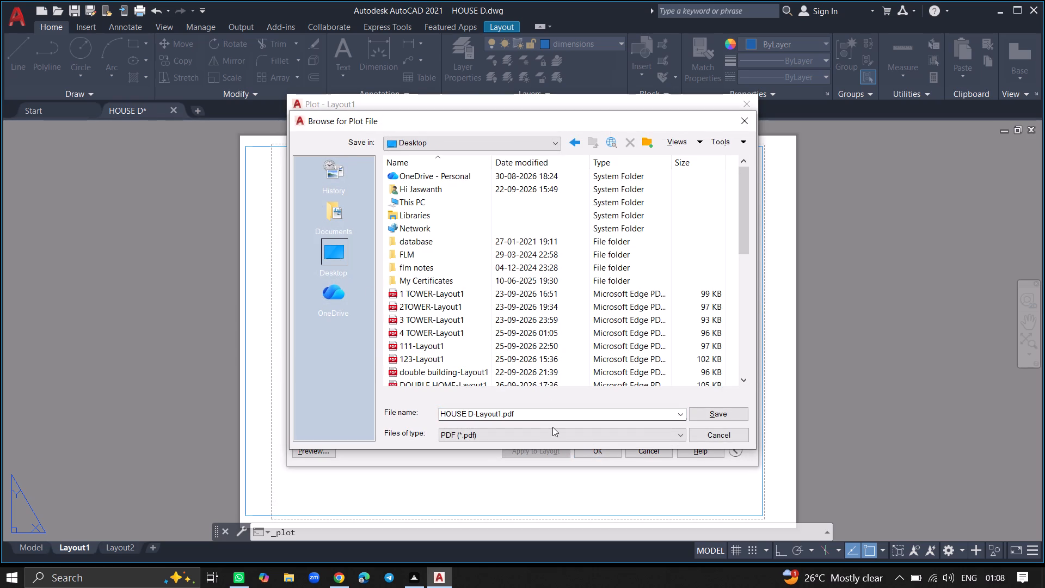
{"action": "left_click", "coordinate": [715, 413]}
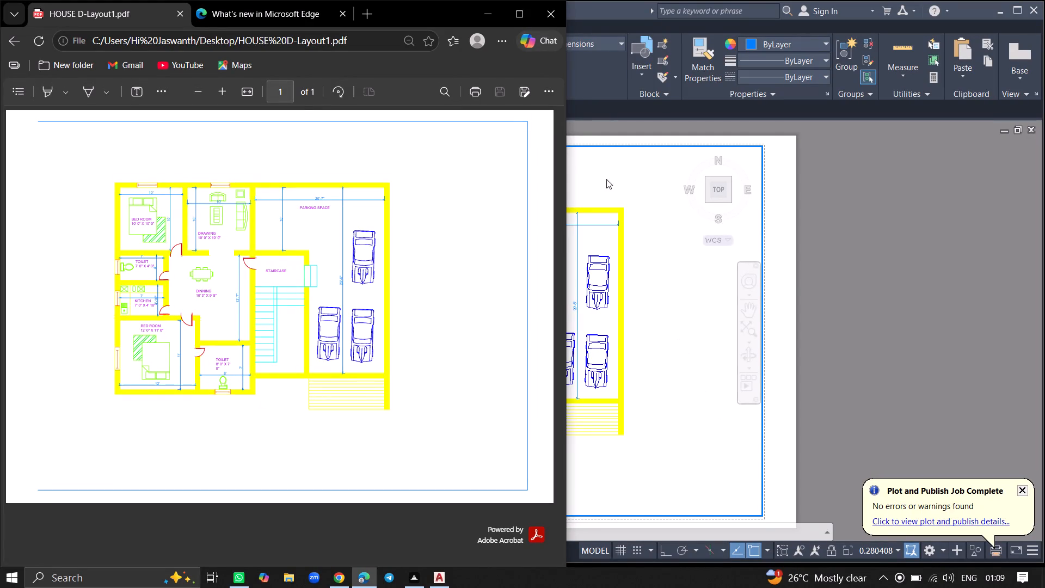
{"action": "left_click", "coordinate": [486, 11]}
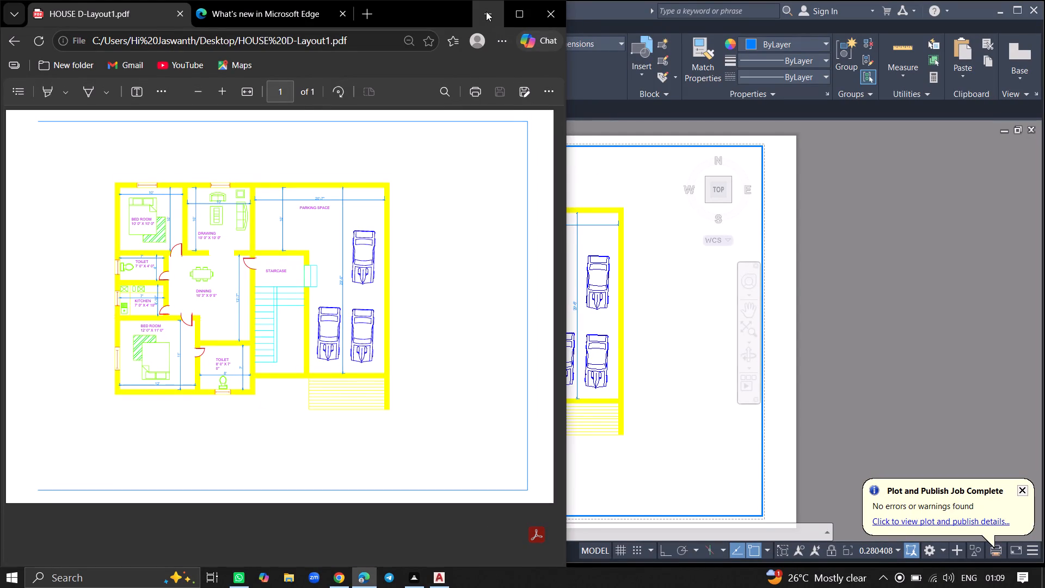